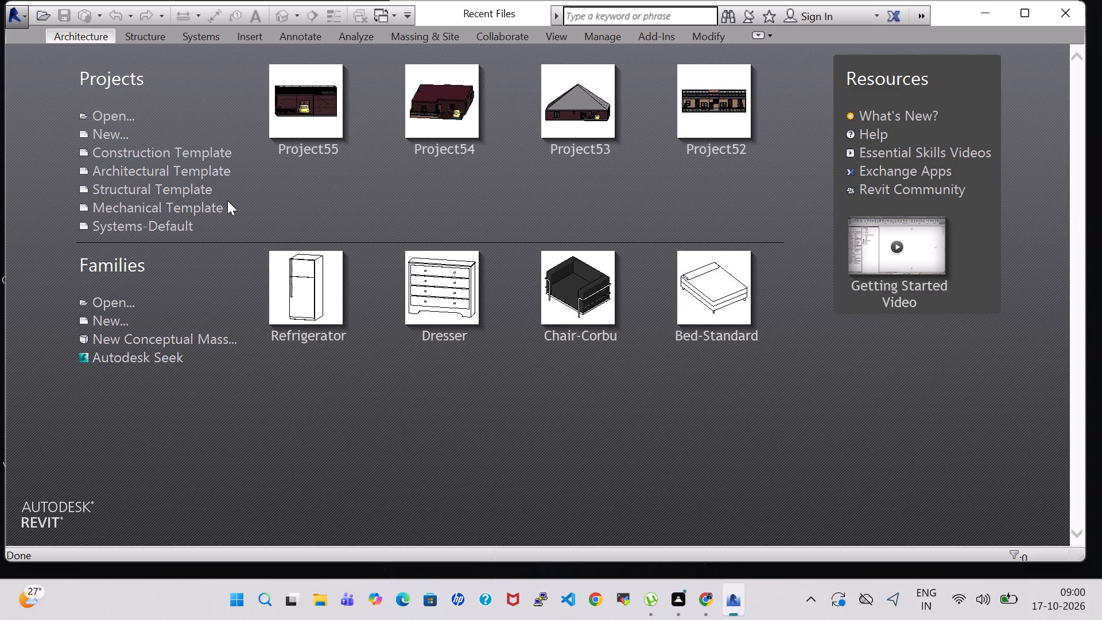
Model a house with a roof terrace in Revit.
Start creating a new project and open the choice of template files.
left_click(95, 134)
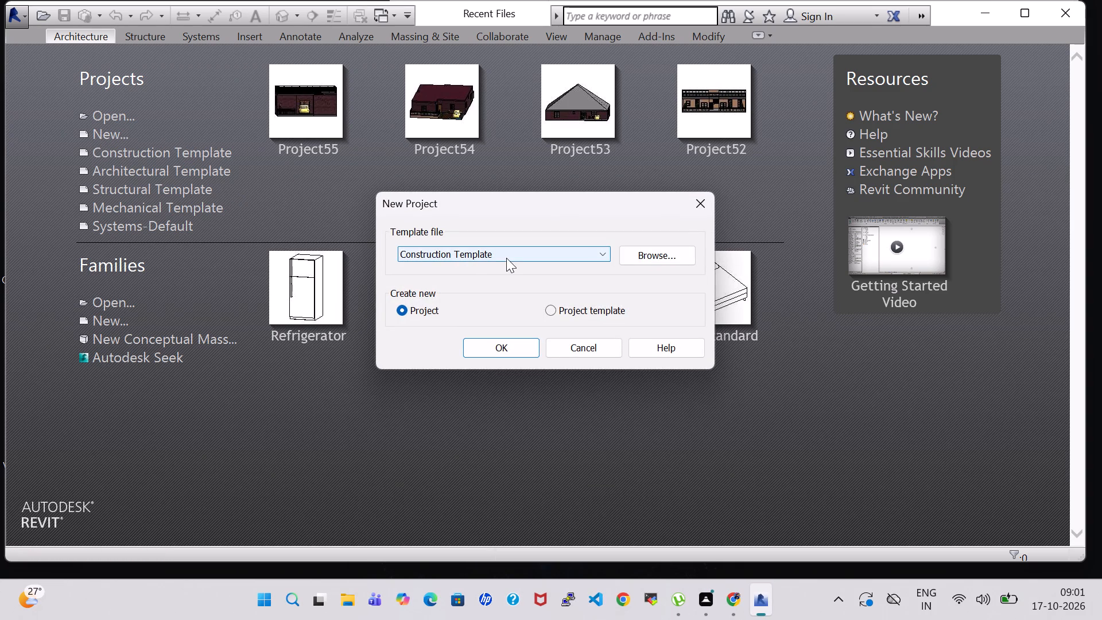
left_click(546, 256)
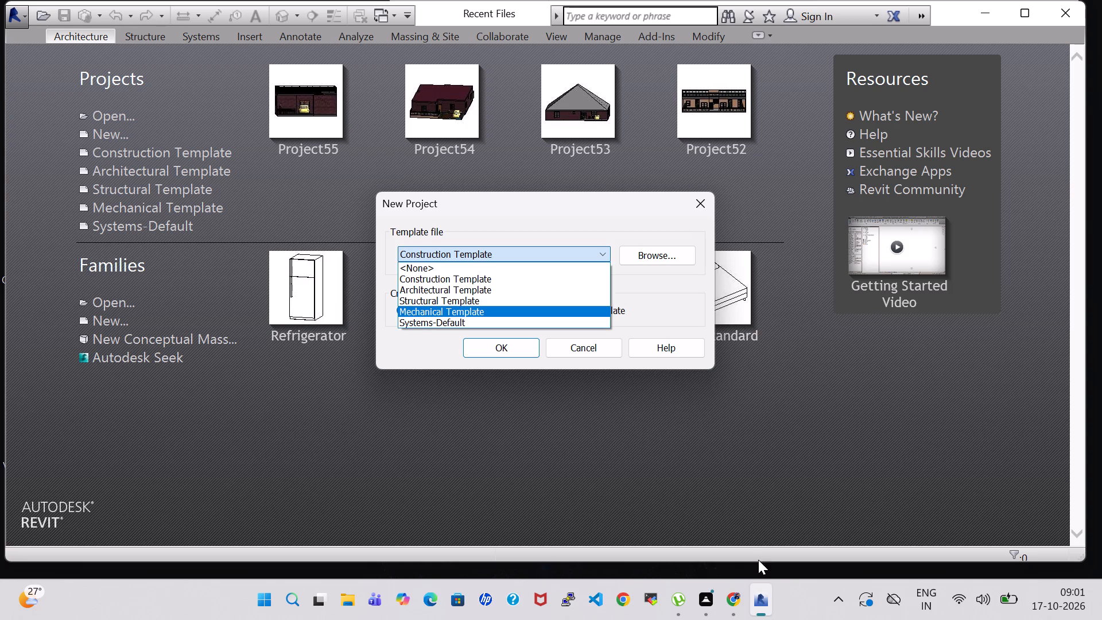
Open the taskbar window options for Chrome.
right_click(739, 619)
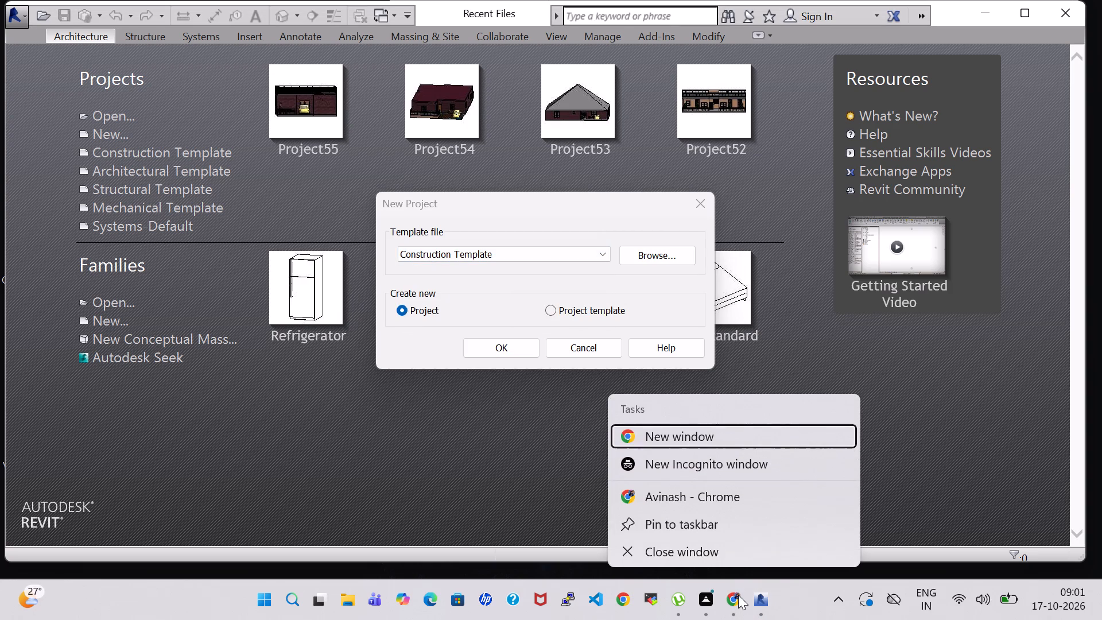
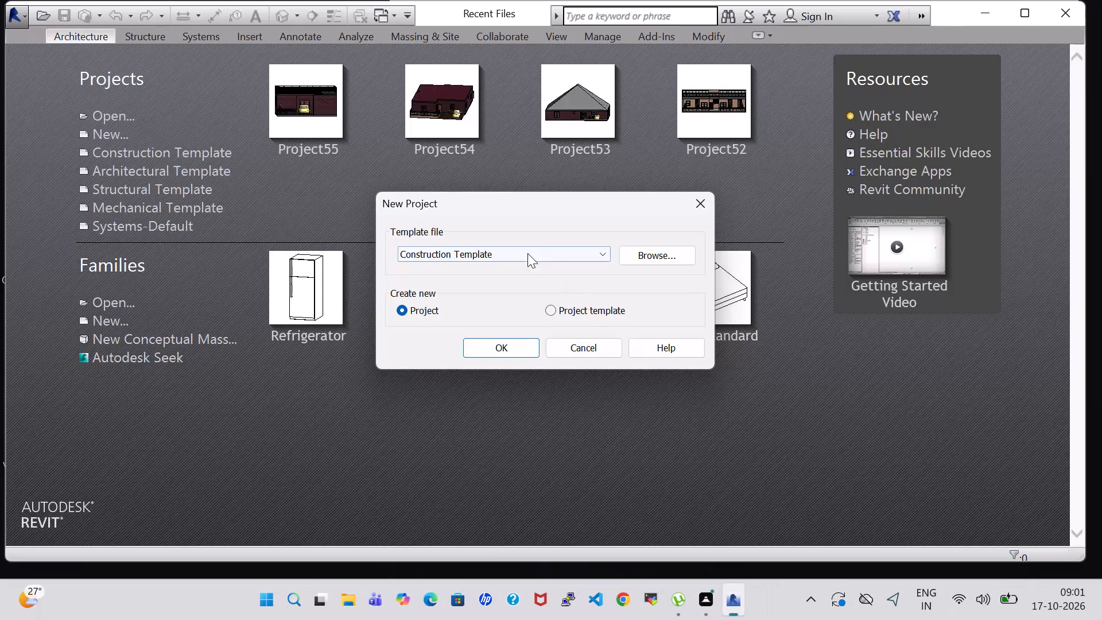
Create a new project from the Architectural Template.
left_click(529, 257)
left_click(488, 290)
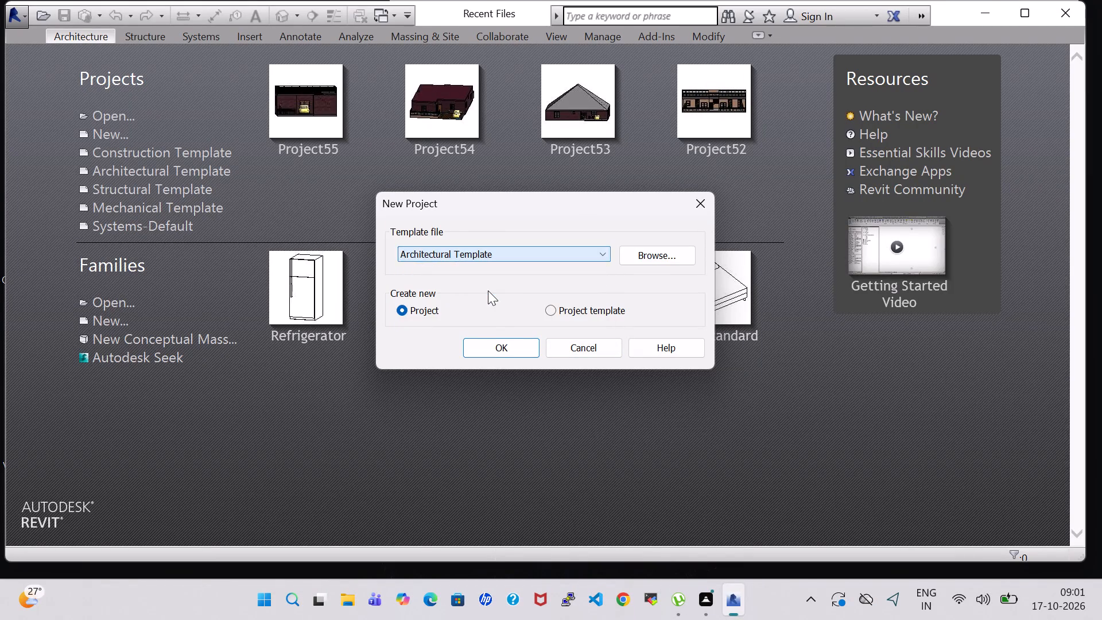
left_click(508, 354)
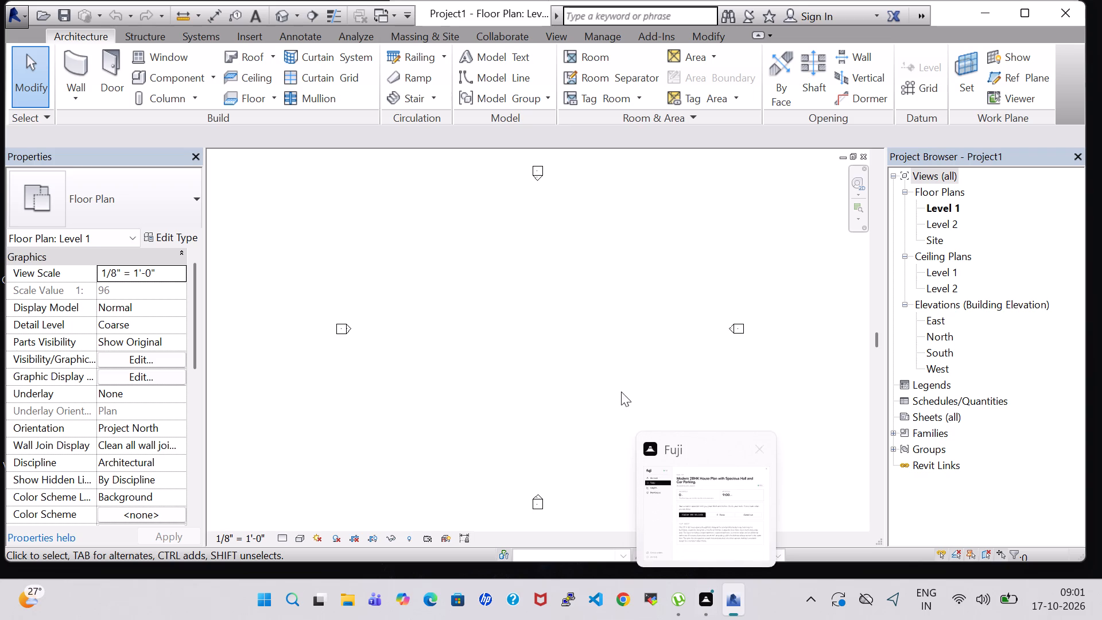
left_click(422, 285)
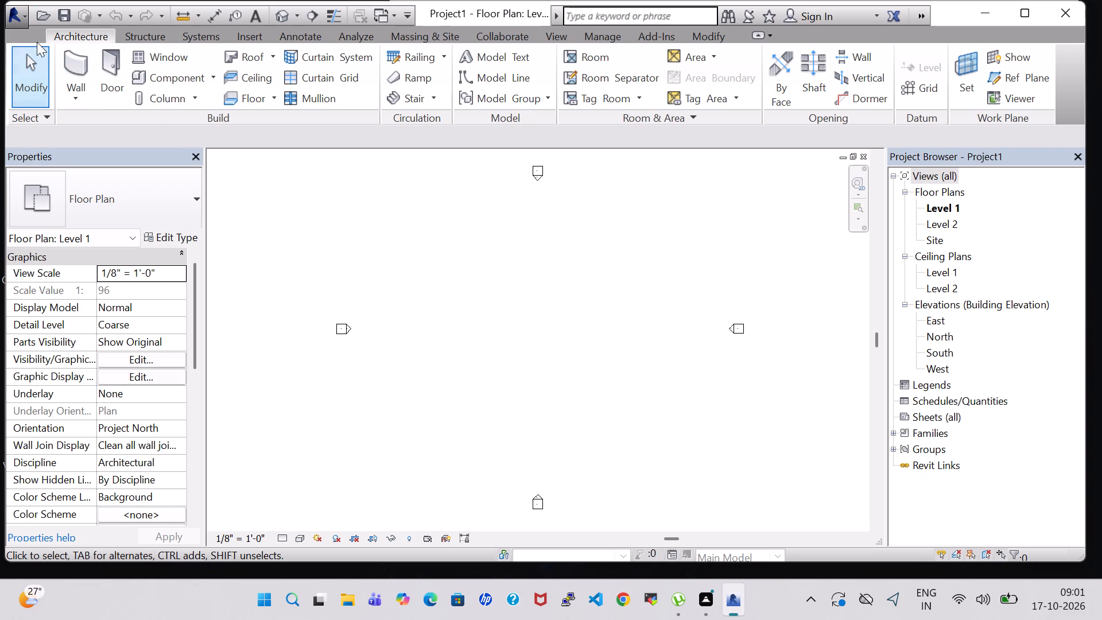
Draw a closed rectangle of Generic - 8" walls with unconnected height 10' 0", about 26' wide and 44' 7" long.
left_click(79, 56)
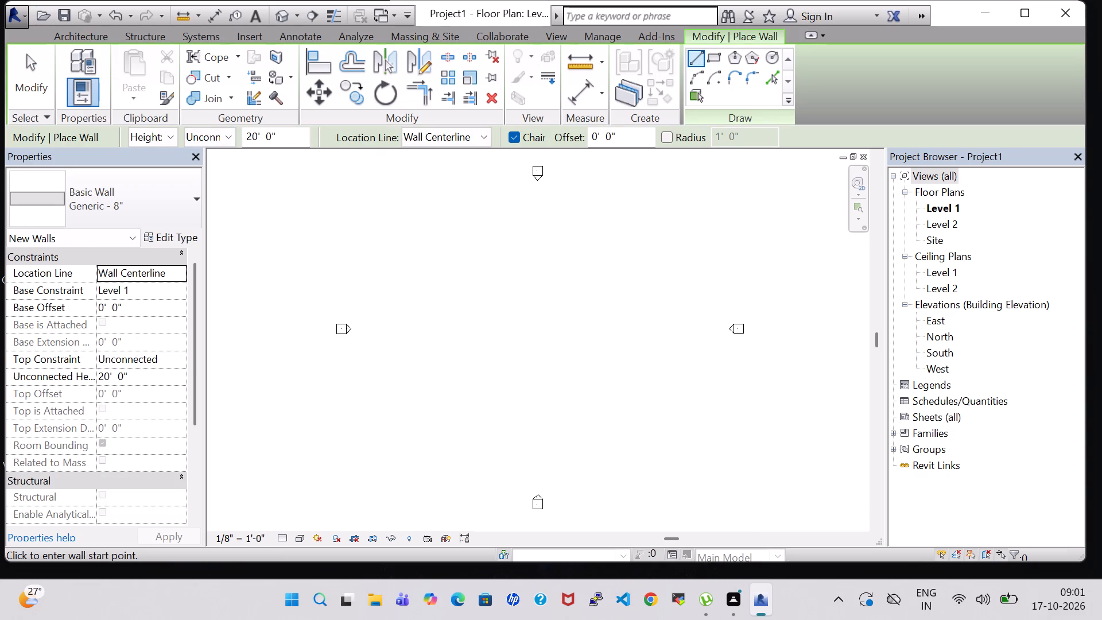
left_click(254, 142)
key("BackSpace")
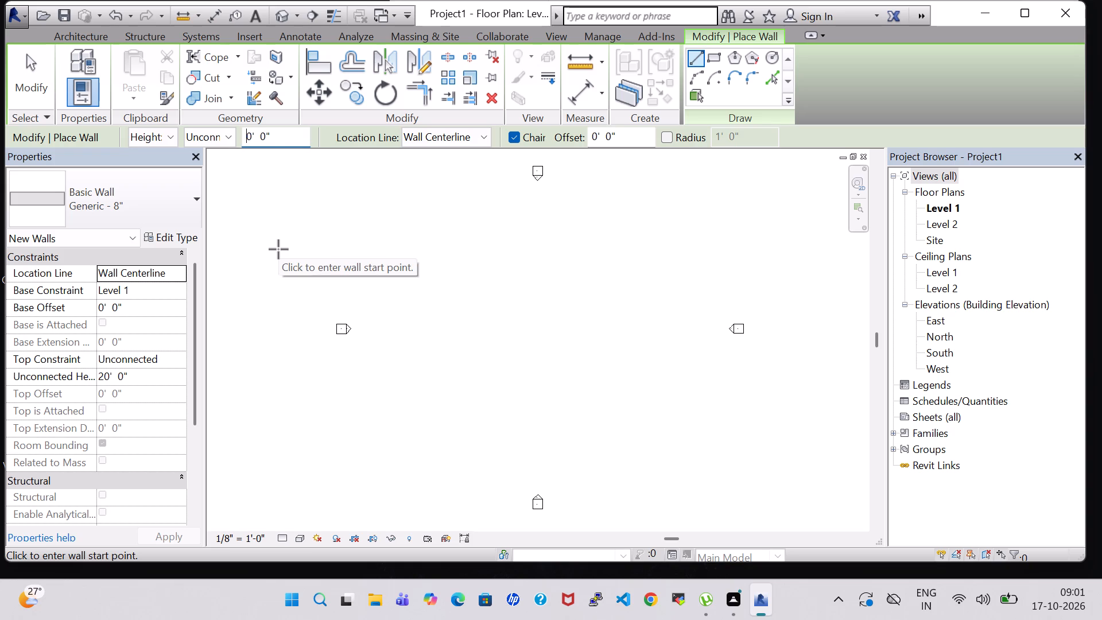
key("1")
key("Return")
left_click(83, 30)
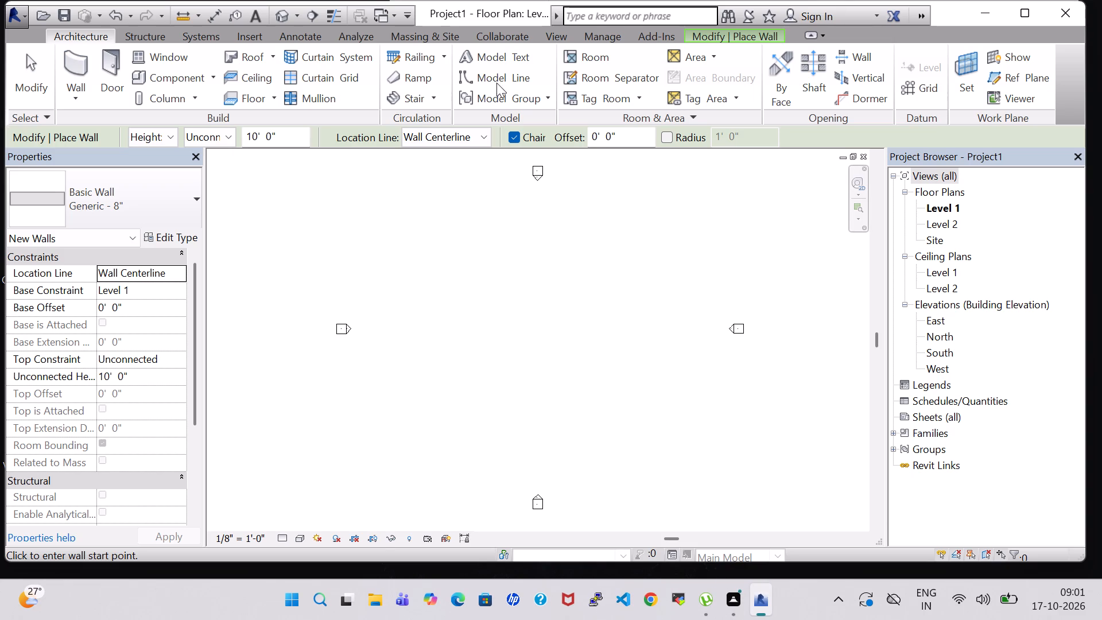
left_click(451, 254)
scroll(534, 258, "up", 3)
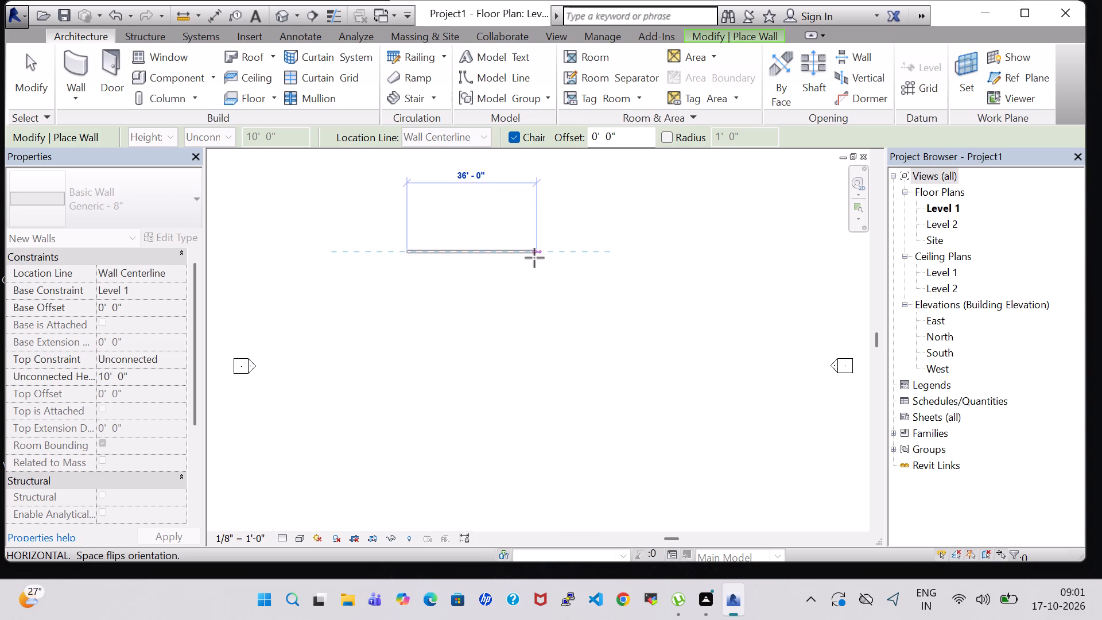
scroll(534, 258, "up", 3)
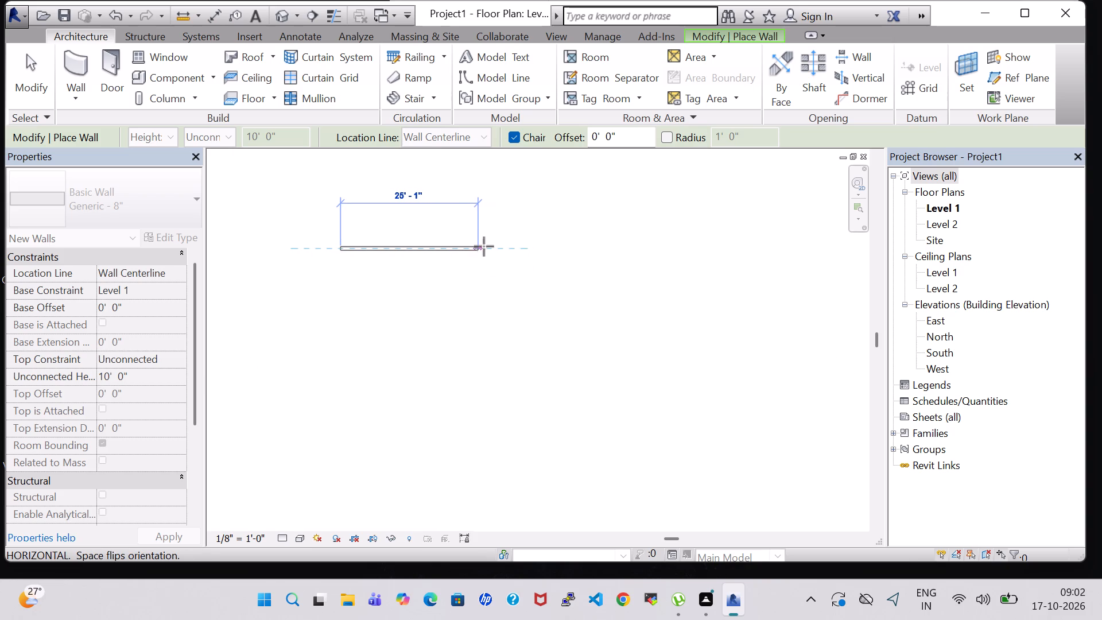
left_click(482, 246)
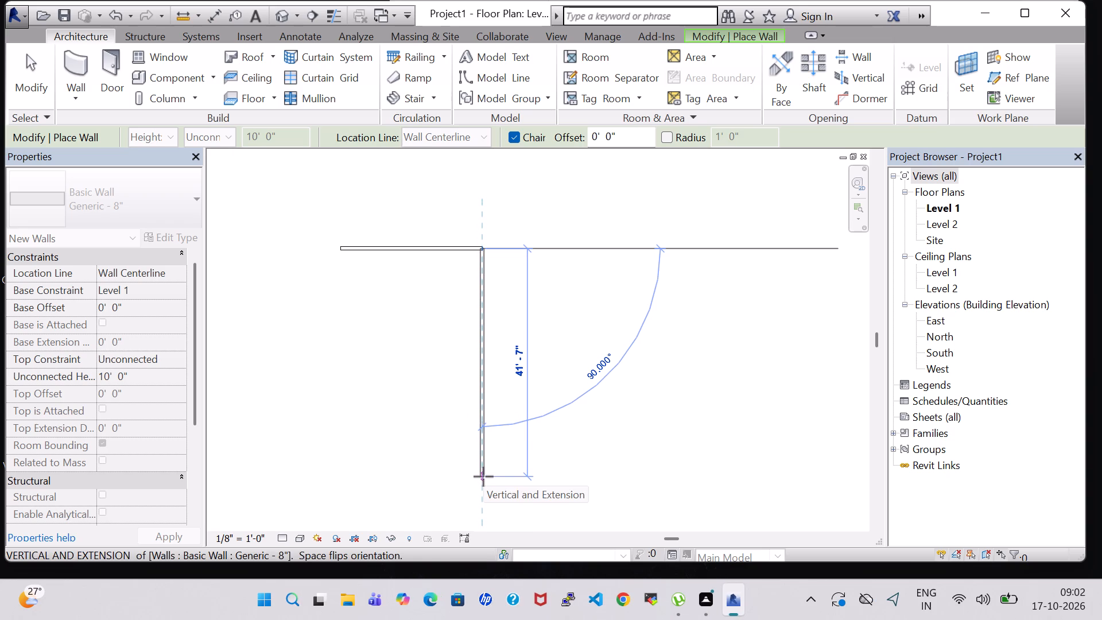
middle_click(483, 476)
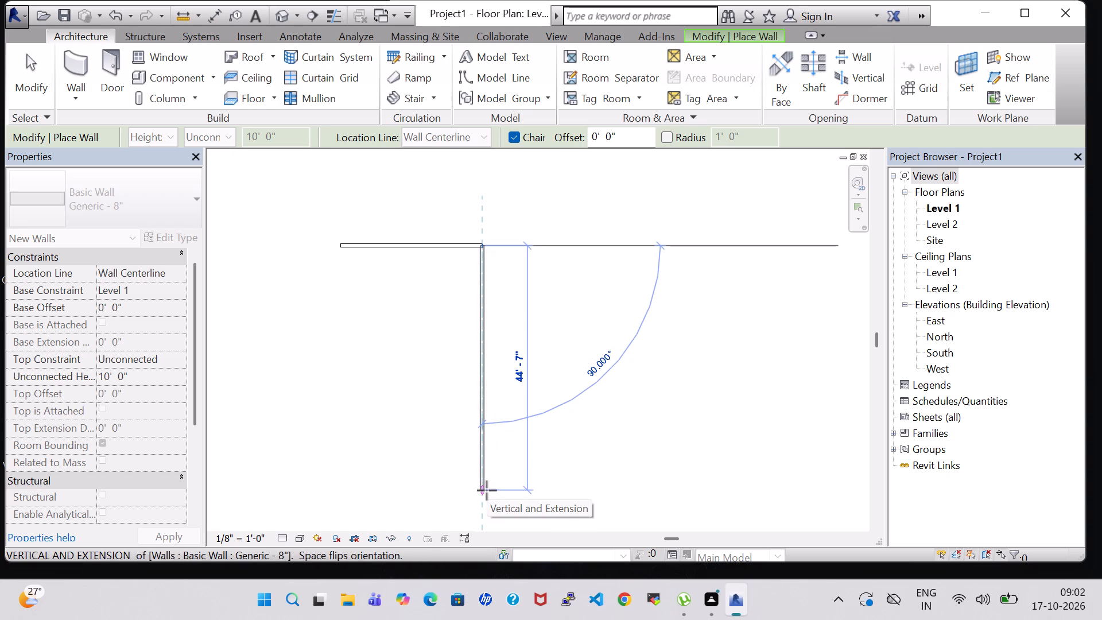
left_click(487, 490)
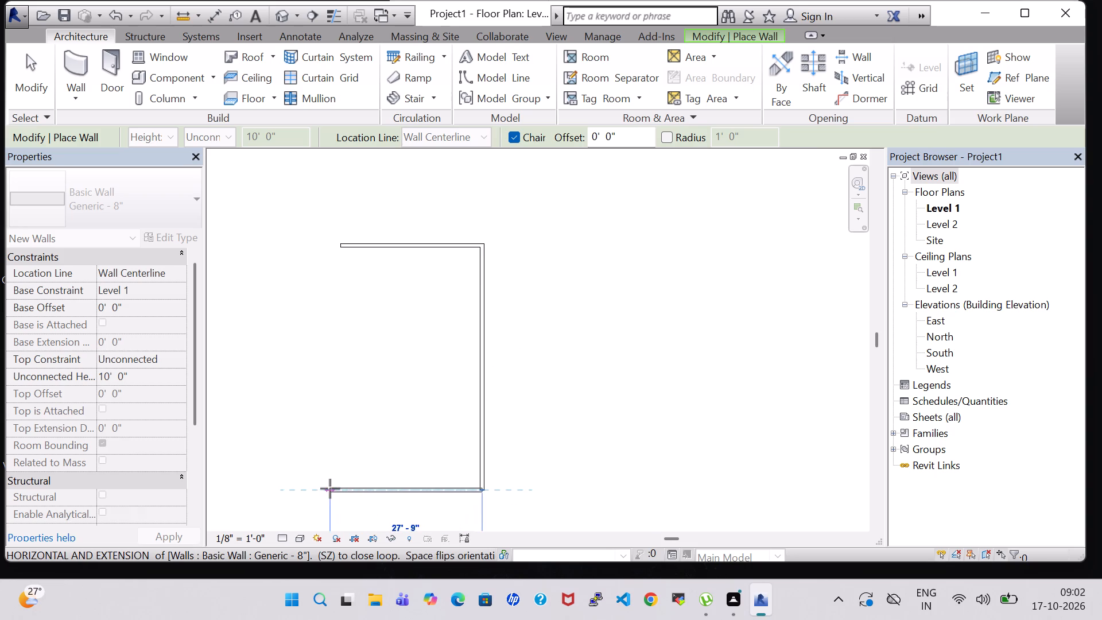
left_click(342, 489)
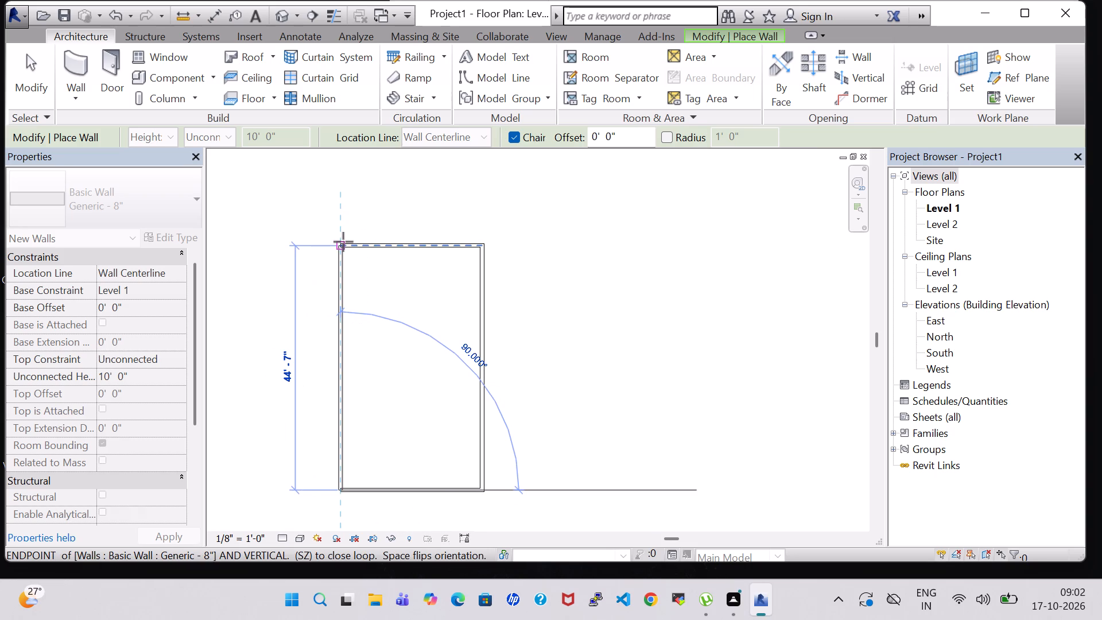
left_click(343, 242)
scroll(537, 329, "up", 2)
middle_click_drag(537, 329, 550, 324)
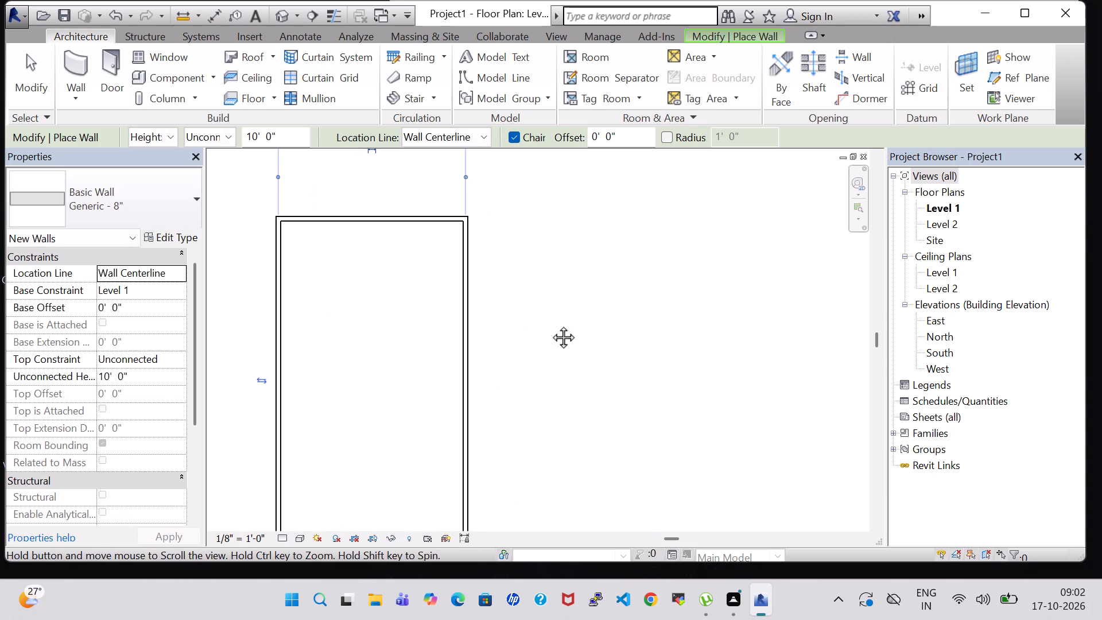
middle_click_drag(550, 324, 657, 280)
scroll(657, 280, "down", 1)
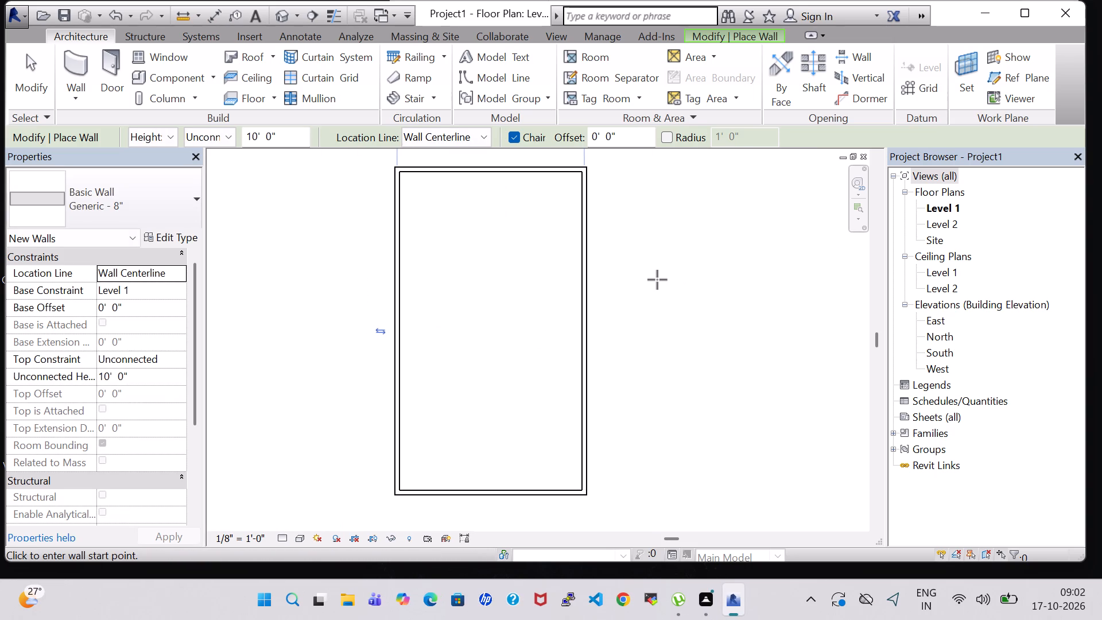
key("Escape")
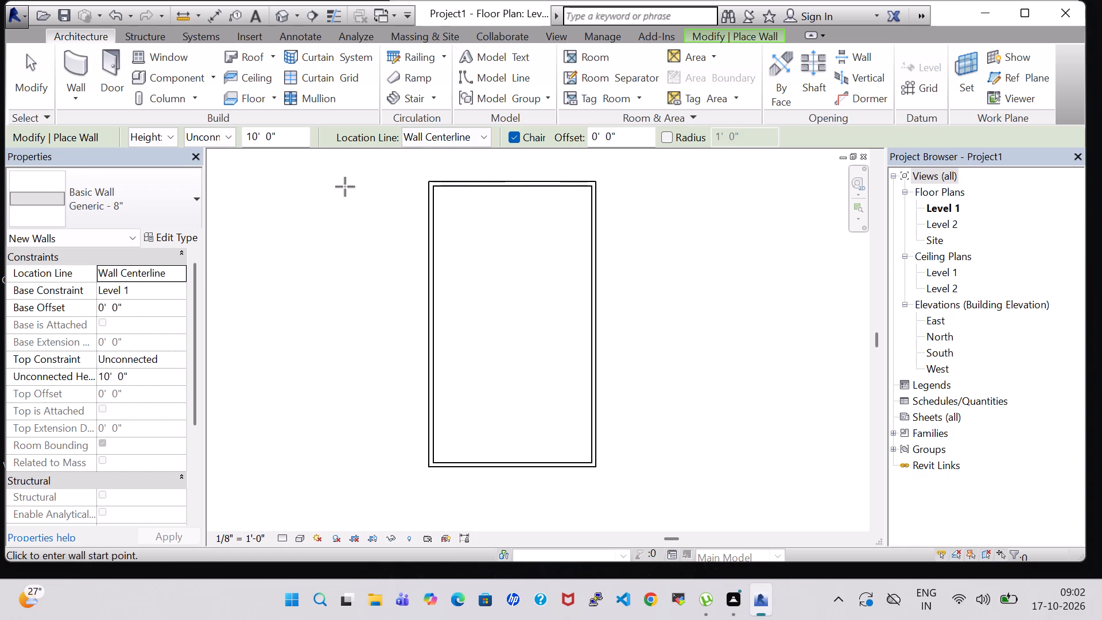
Draw a lengthwise dividing wall from the midpoint of the rectangle's upper wall straight down to its lower wall.
left_click(65, 52)
left_click(513, 186)
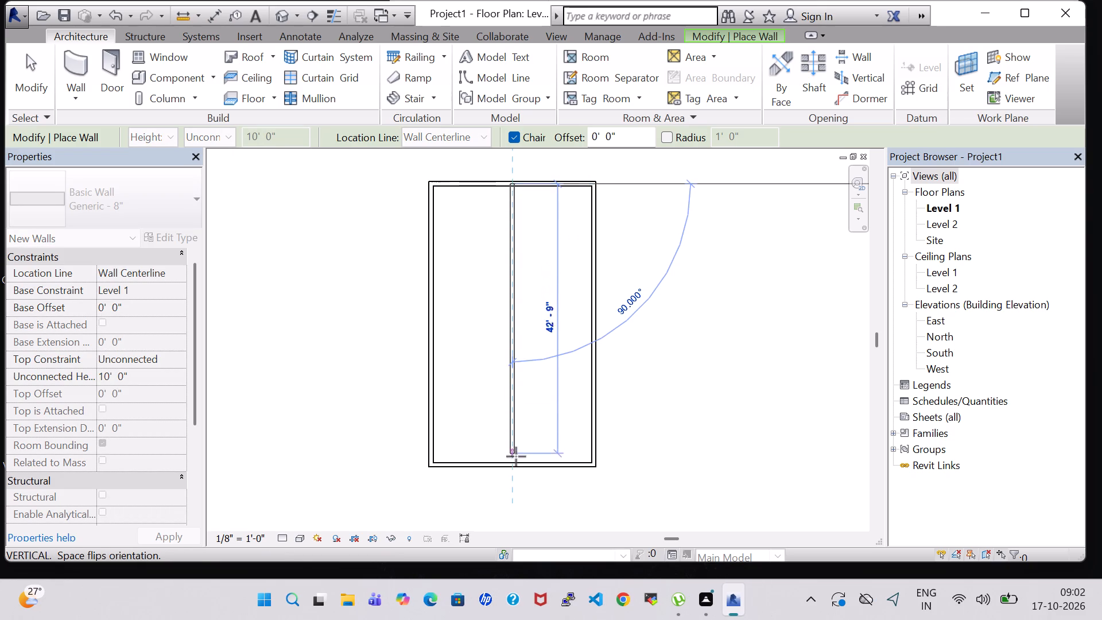
left_click(516, 460)
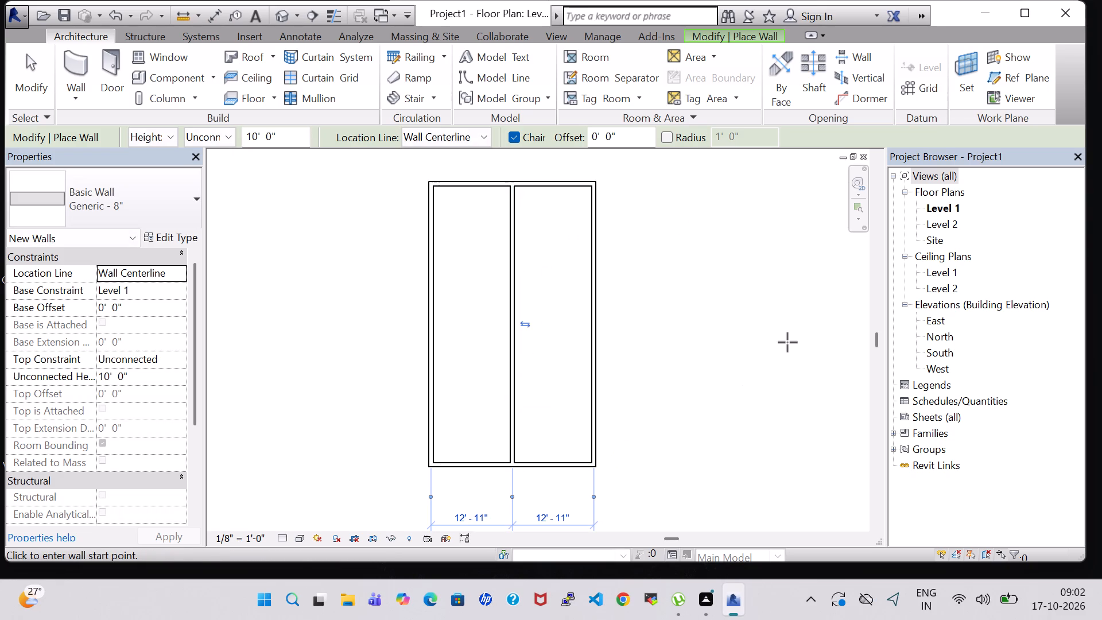
key("Escape")
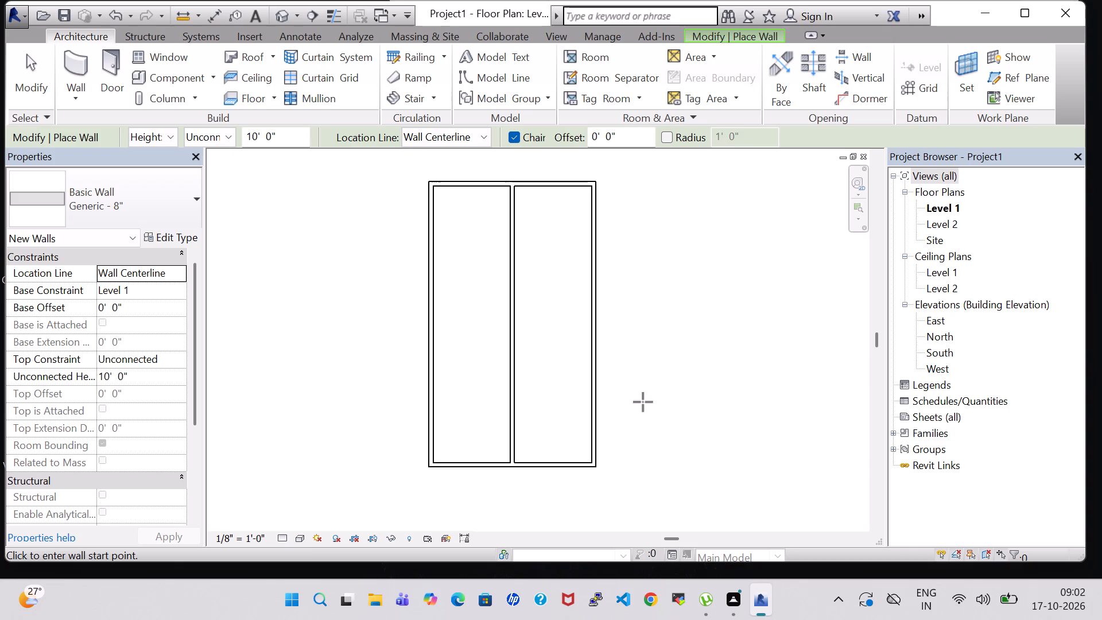
Draw two cross-walls: one across the plan's left half about 4' 10" below the upper wall, one full-width about 10' 3" further down.
left_click(77, 56)
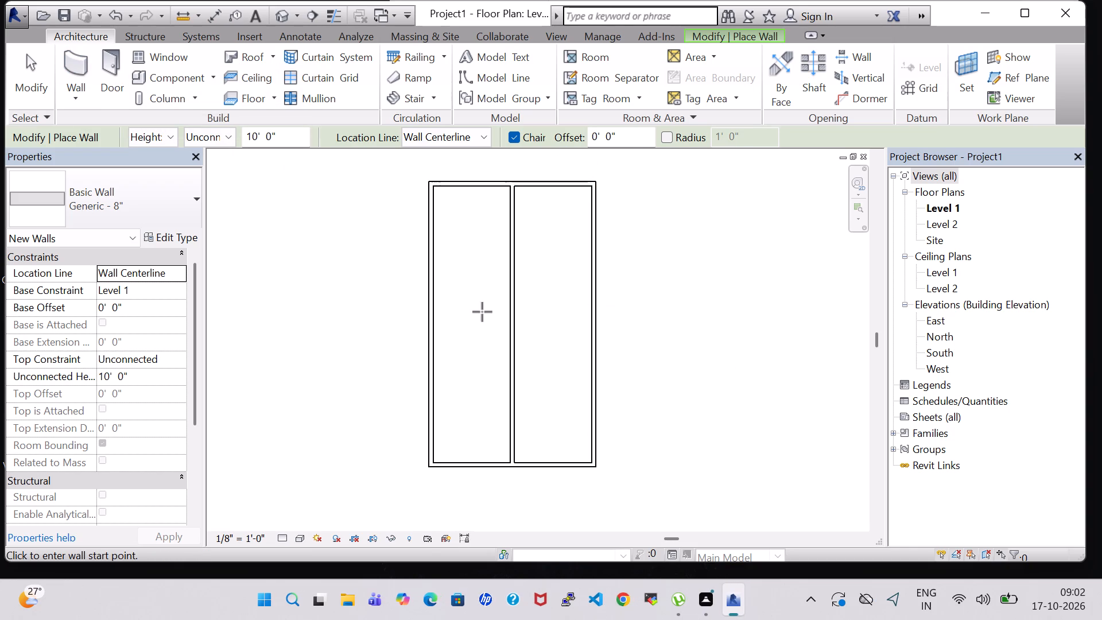
scroll(482, 312, "up", 2)
middle_click_drag(465, 266, 465, 413)
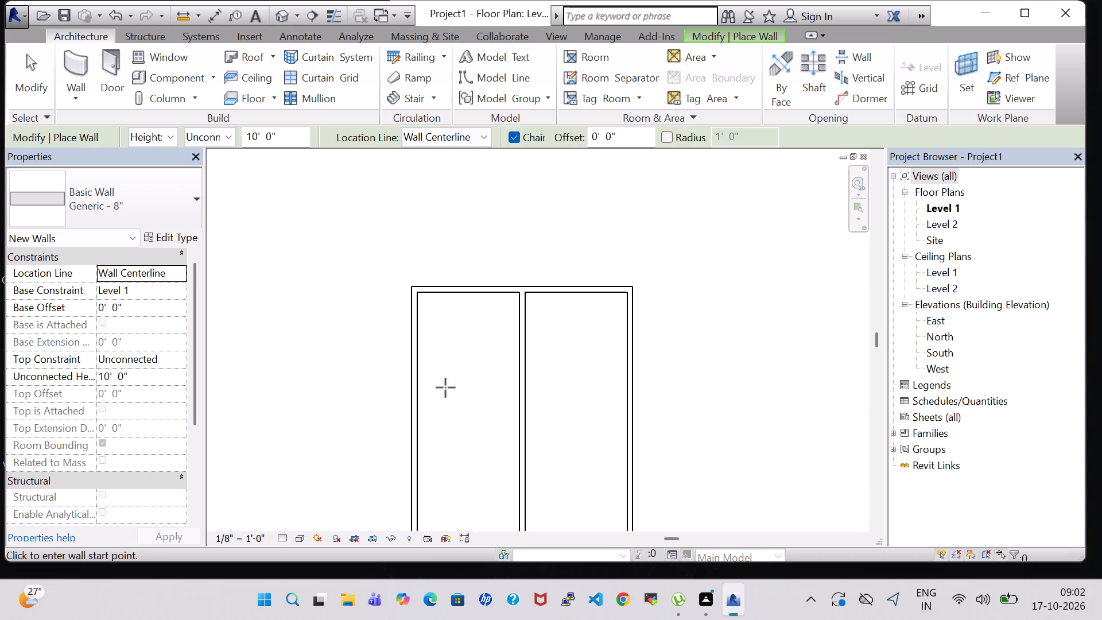
left_click(417, 330)
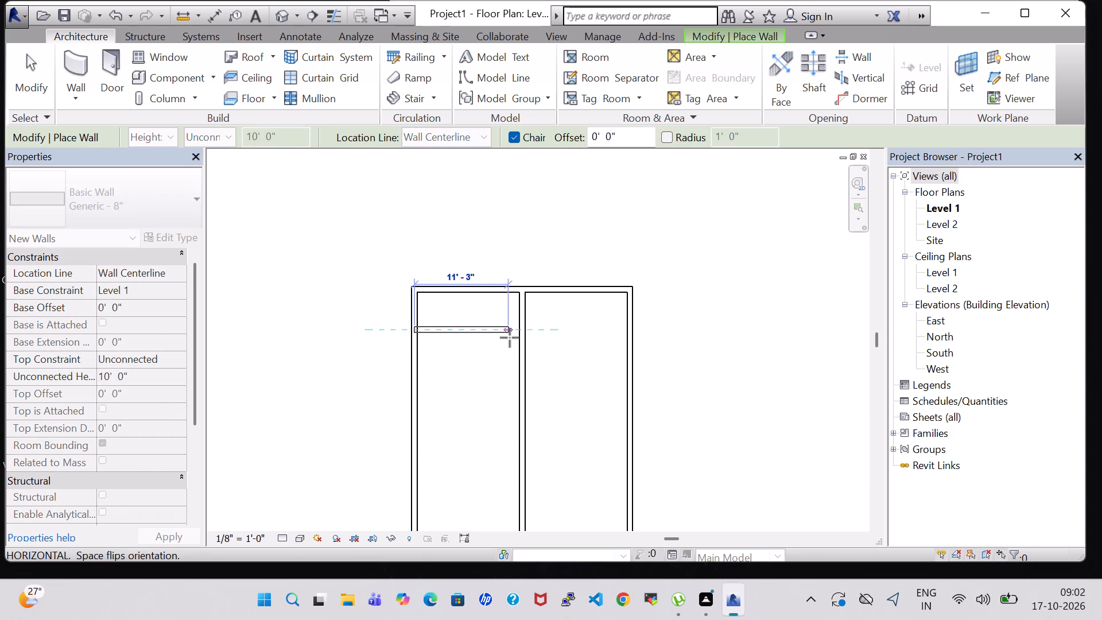
left_click(522, 332)
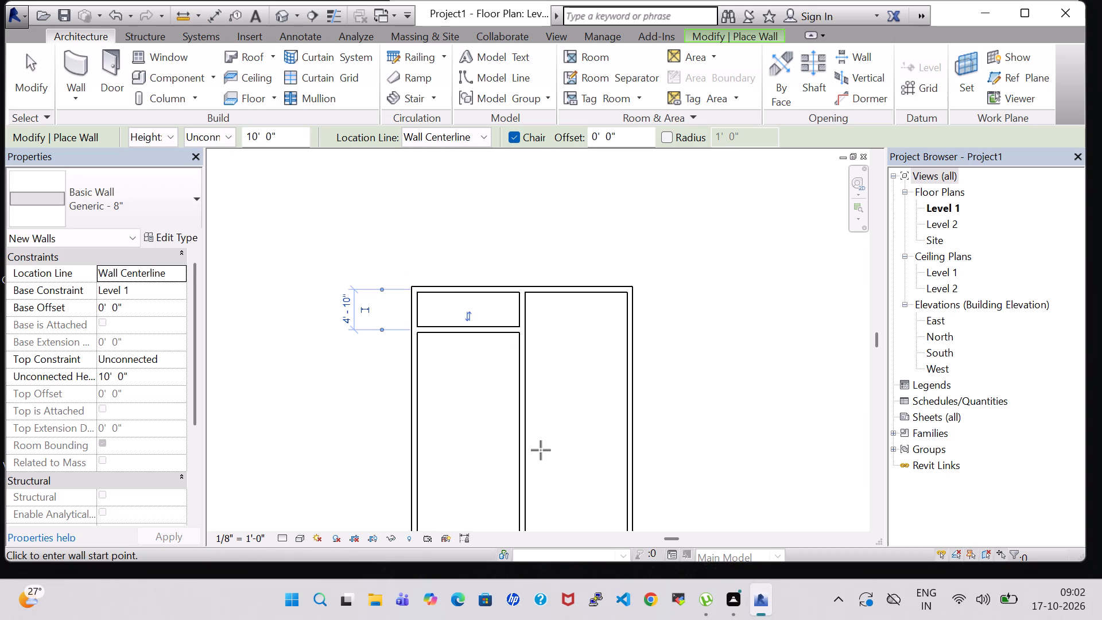
left_click(416, 415)
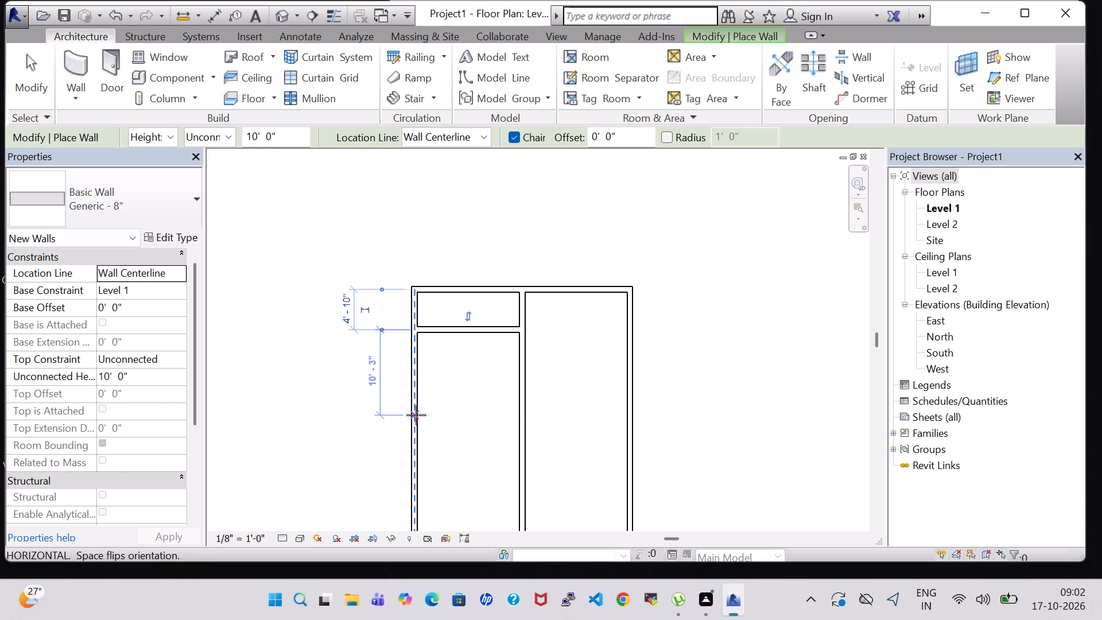
left_click(630, 419)
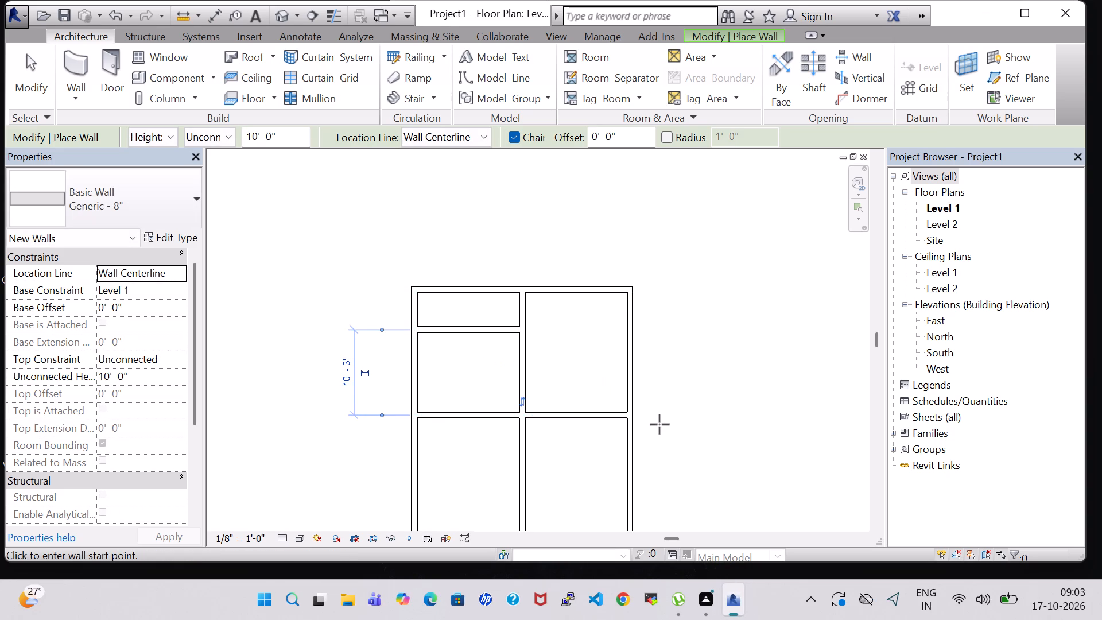
Between the two cross-walls, draw a partition about 4' 8" left of the dividing wall and split that strip about 5' 9" down.
scroll(659, 424, "down", 1)
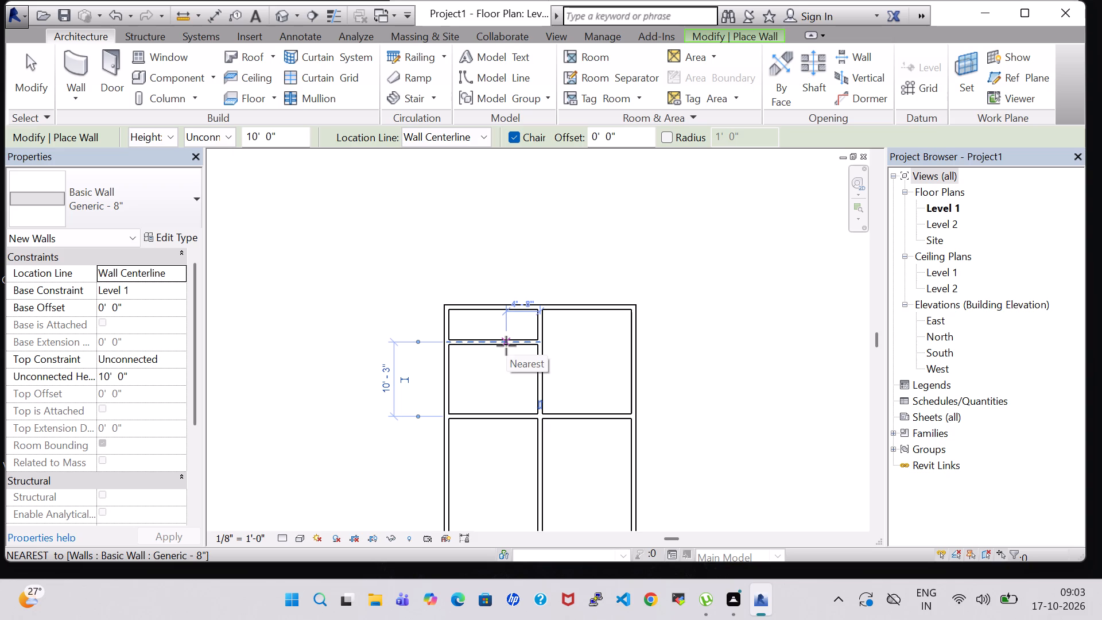
left_click(506, 346)
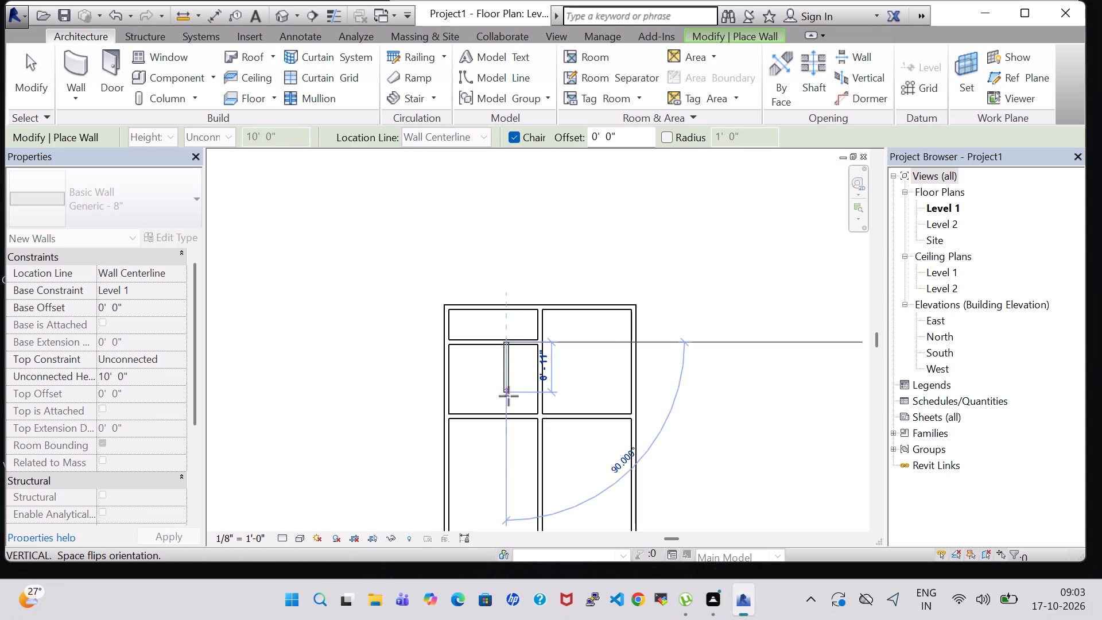
left_click(509, 413)
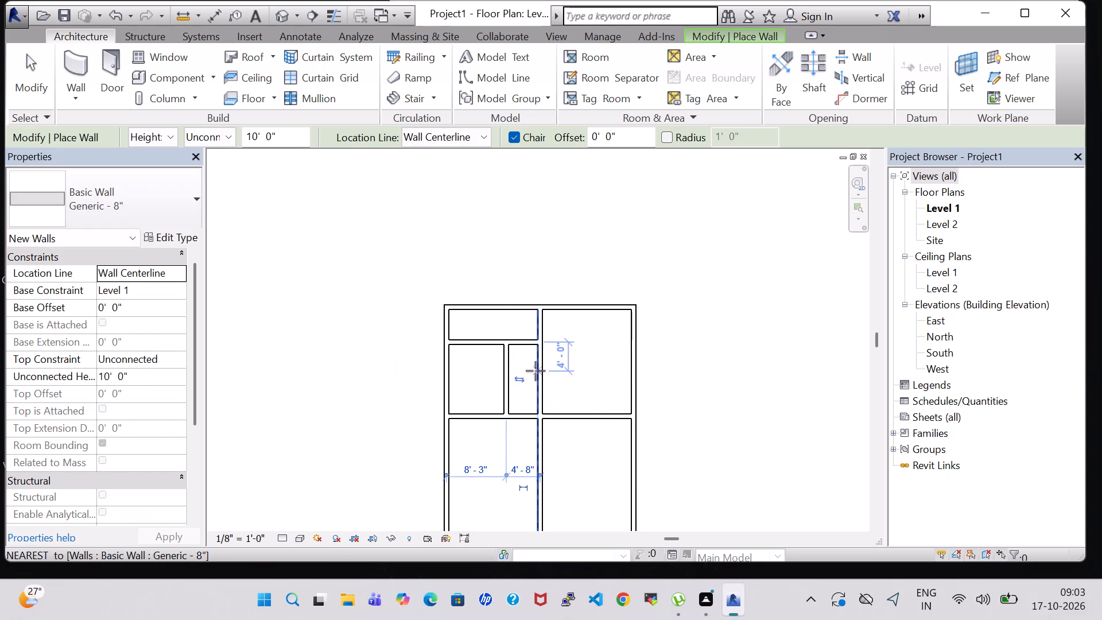
left_click(541, 383)
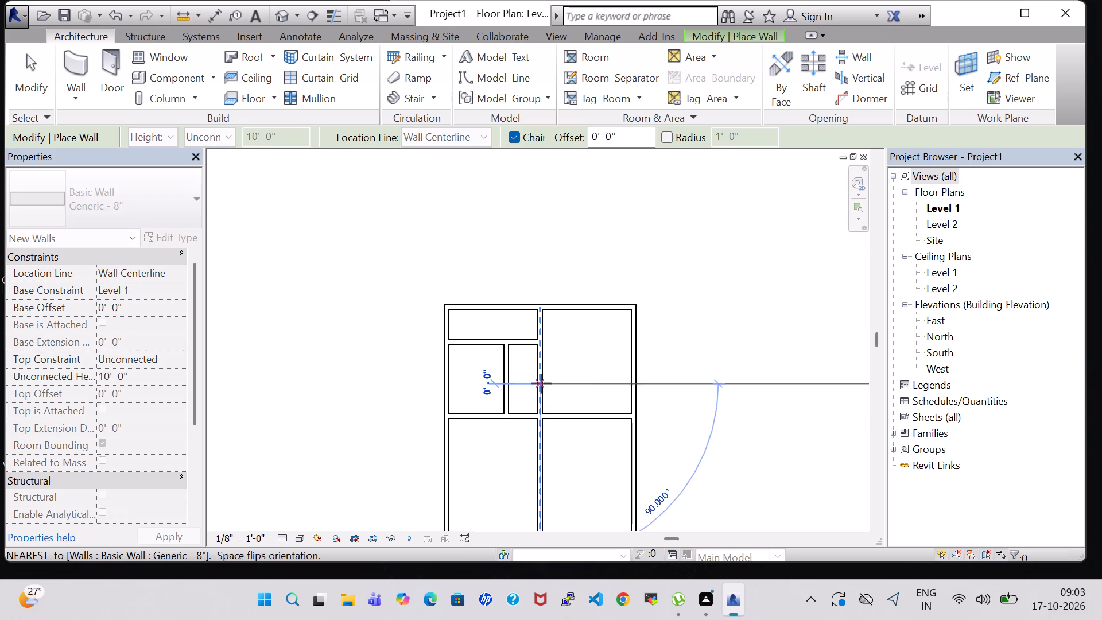
left_click(513, 386)
scroll(653, 375, "down", 3)
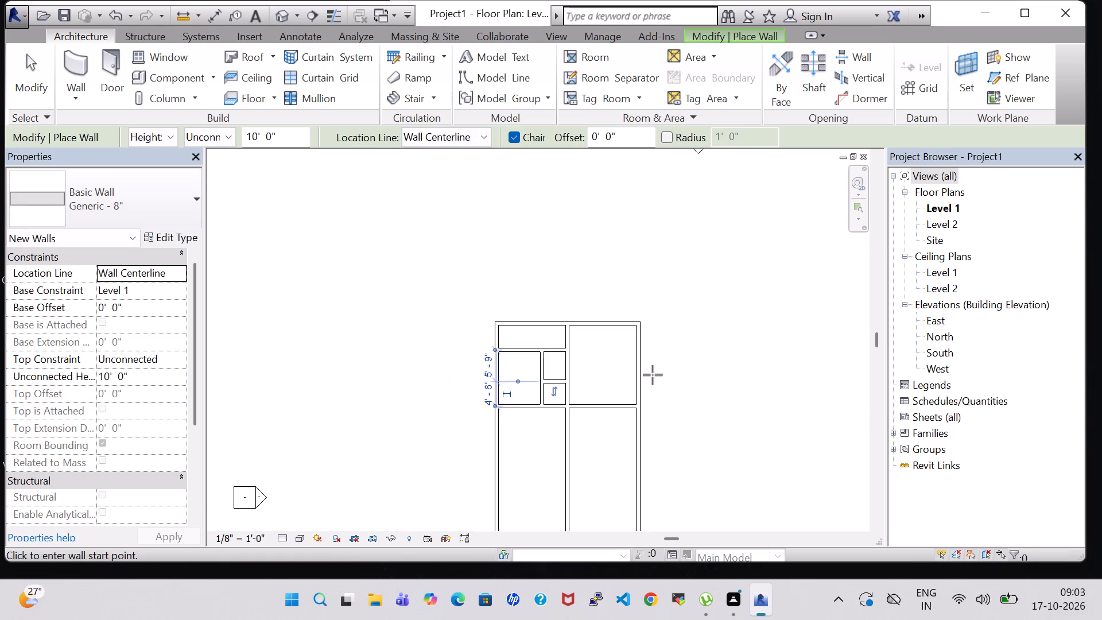
middle_click_drag(665, 383, 584, 331)
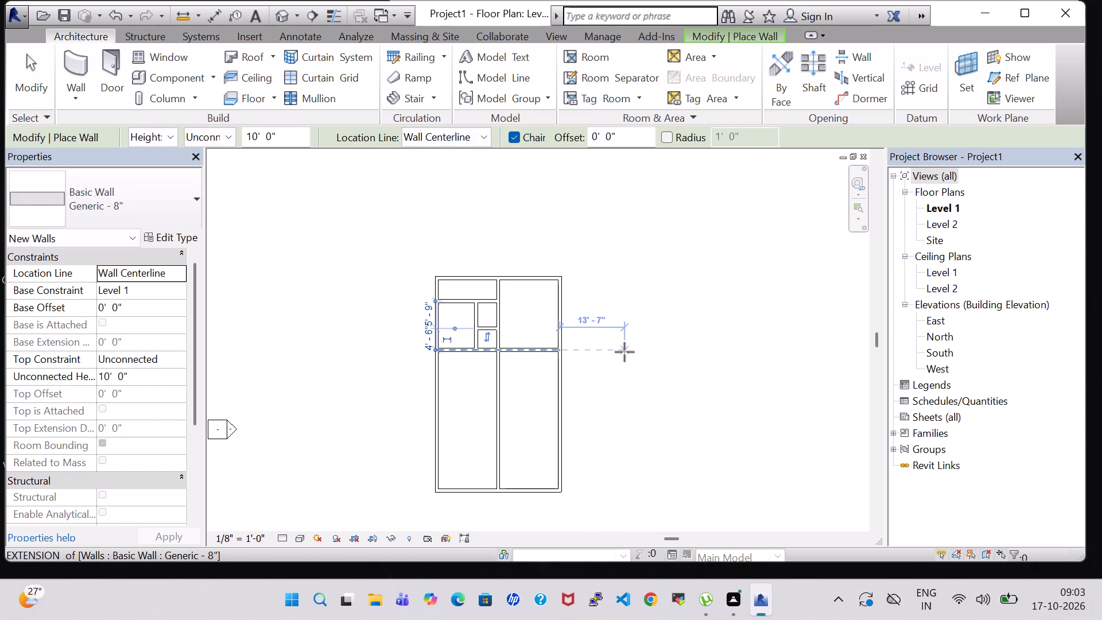
key("Escape")
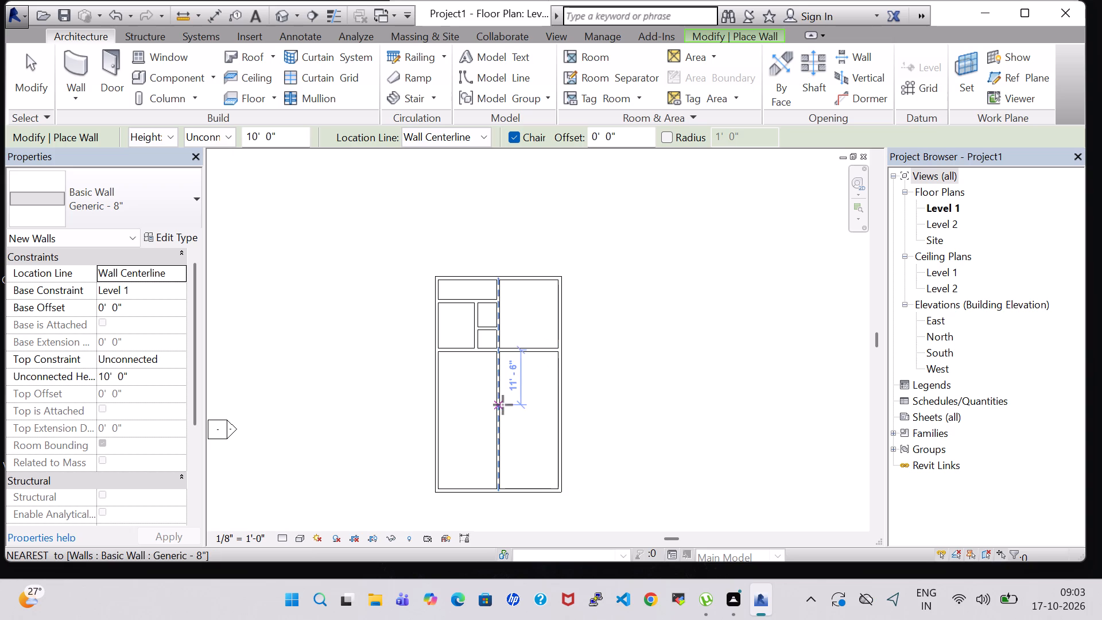
Draw two cross-walls across the plan's right half: one about 6' 1" below the full-width cross-wall, another about 14' 4" further down.
scroll(577, 413, "up", 3)
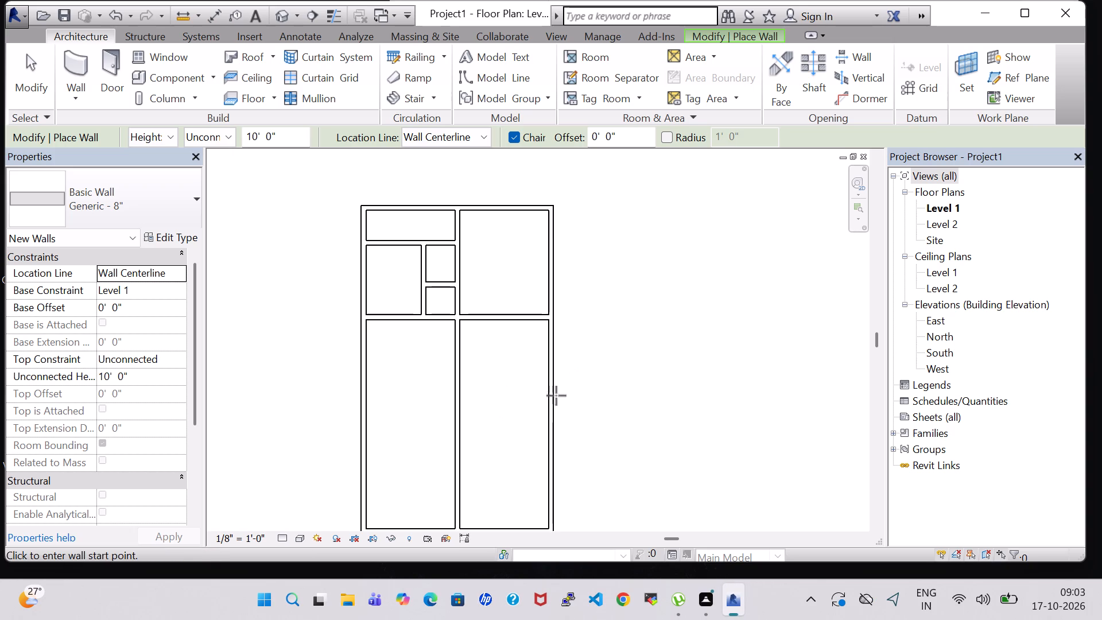
left_click(551, 361)
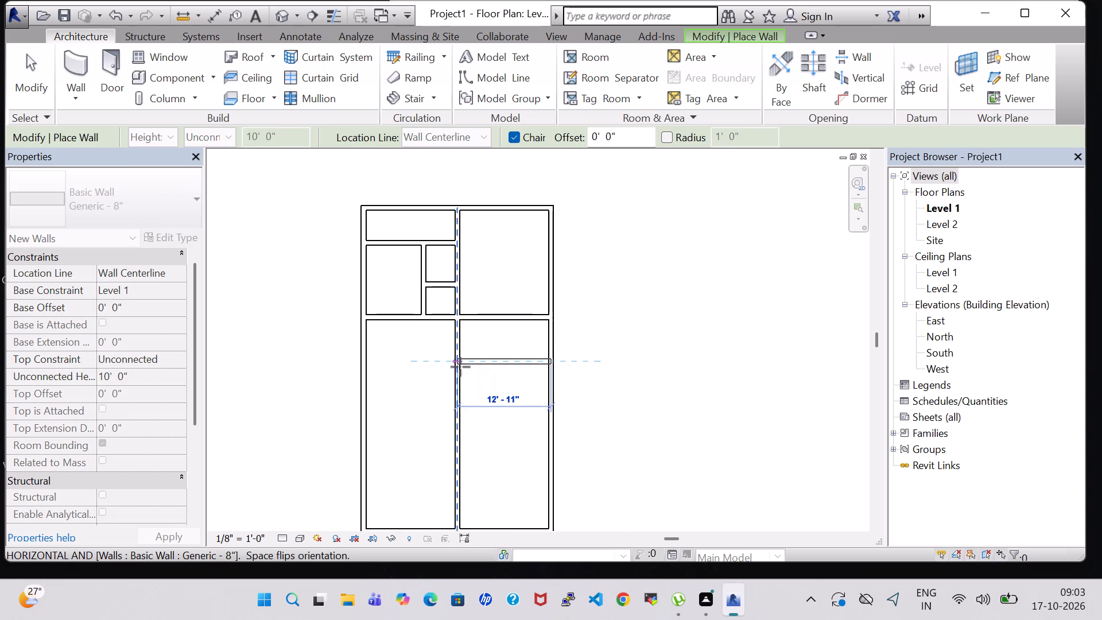
left_click(460, 367)
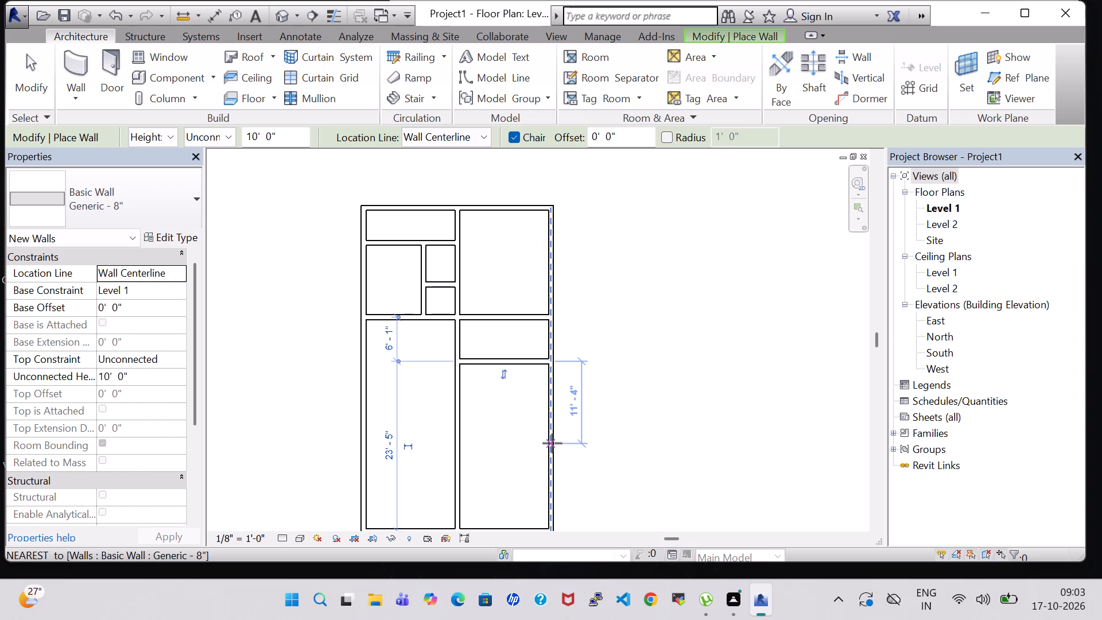
left_click(552, 465)
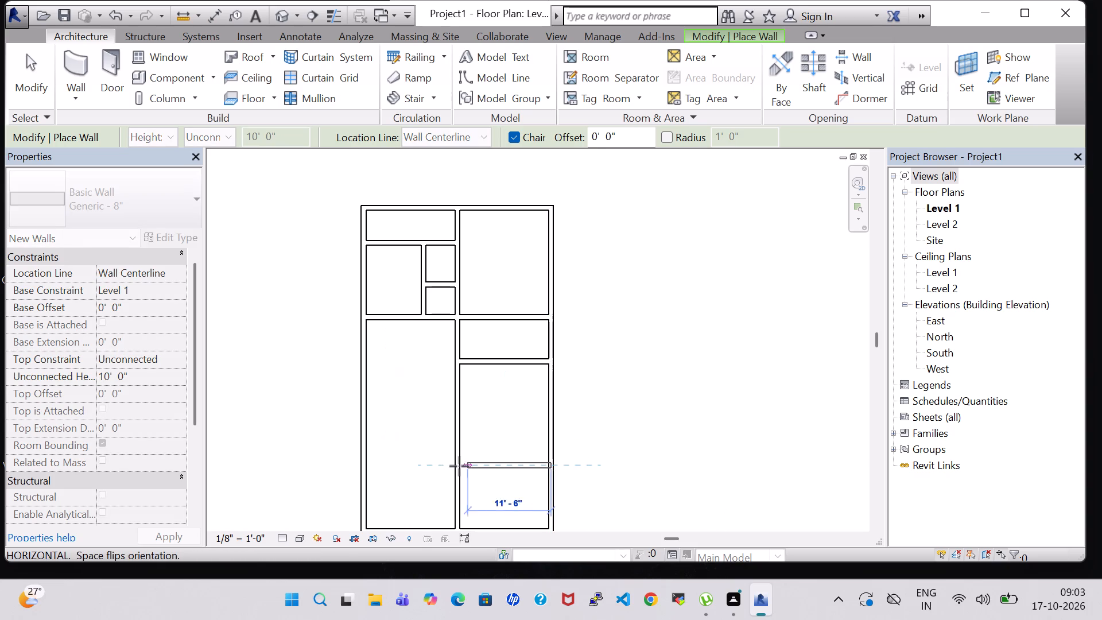
left_click(457, 464)
scroll(602, 429, "down", 1)
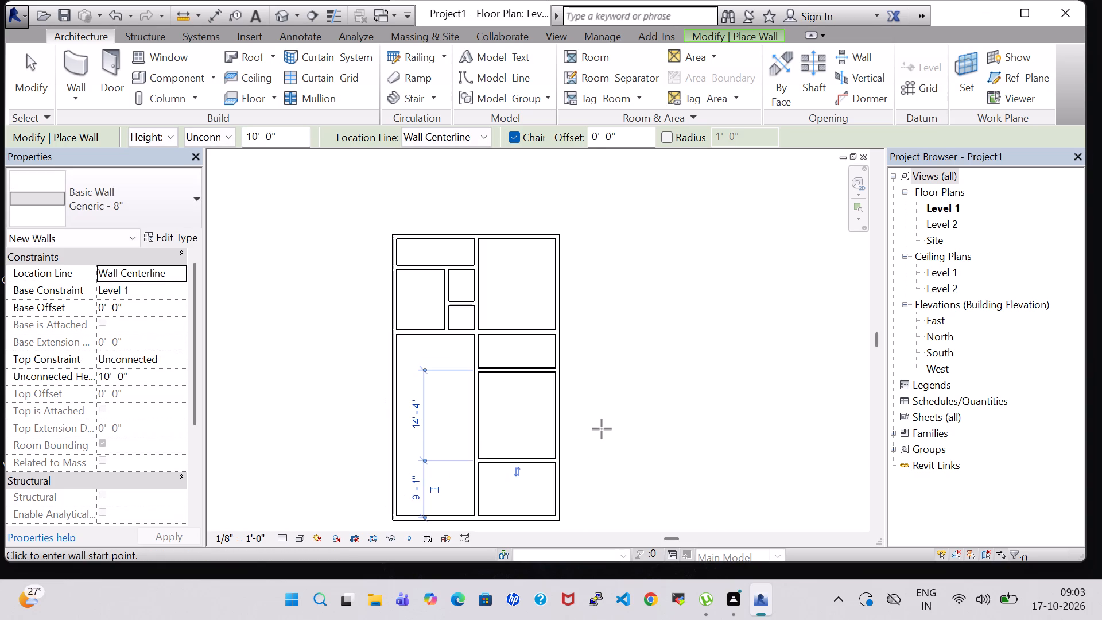
middle_click_drag(602, 429, 603, 363)
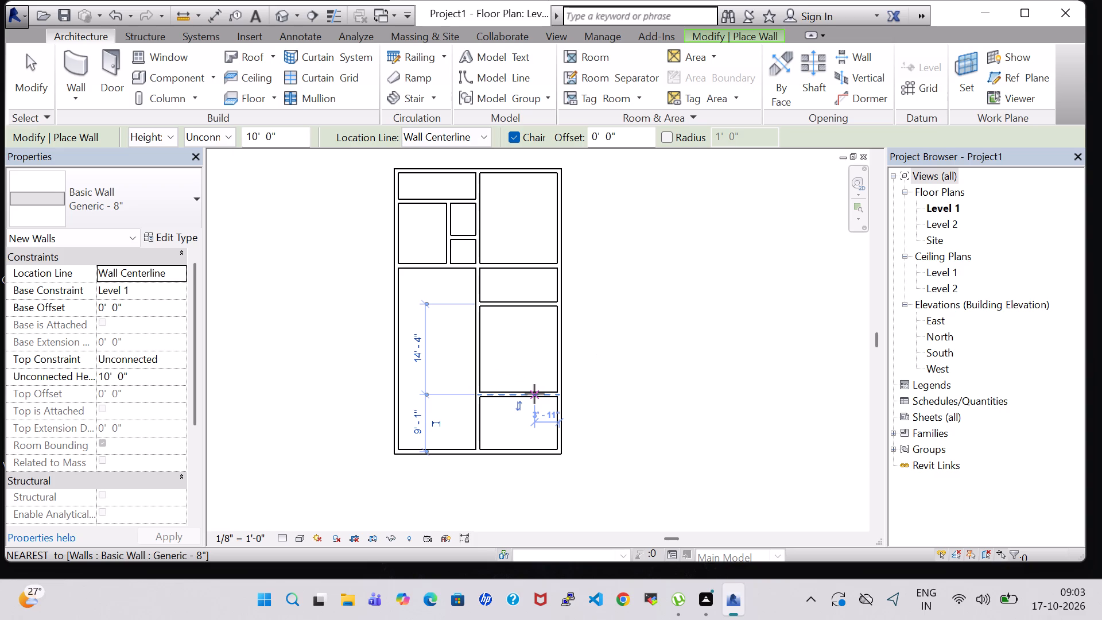
key("Escape")
key("Escape")
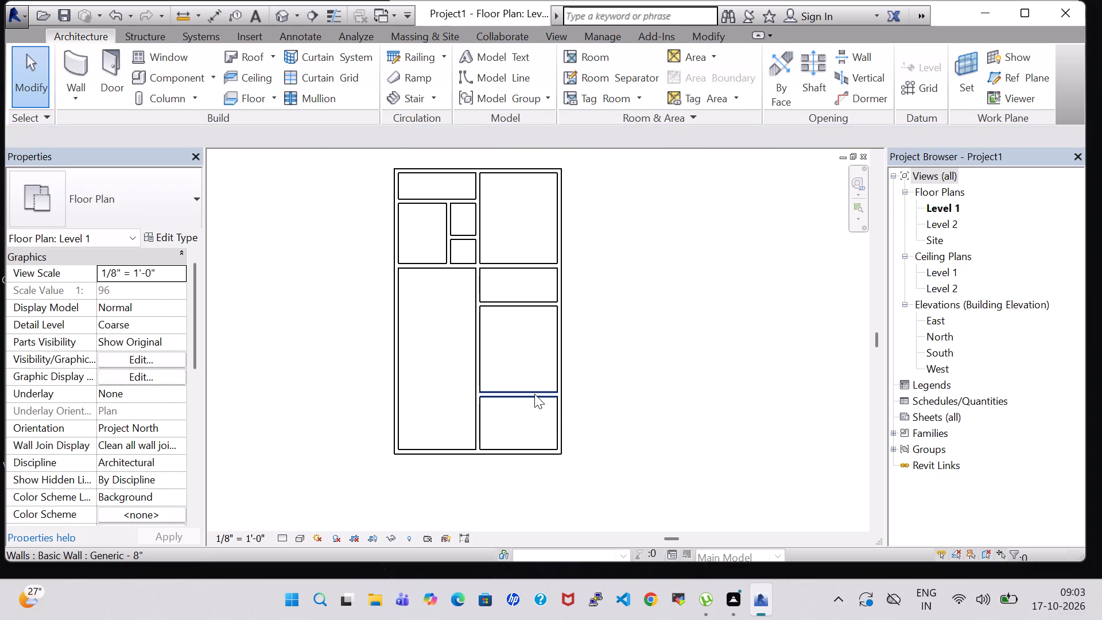
Nudge the right half's lower cross-wall upward by four increments, to about 11' 5" above the lower exterior wall.
left_click(534, 394)
key("Up")
key("Up")
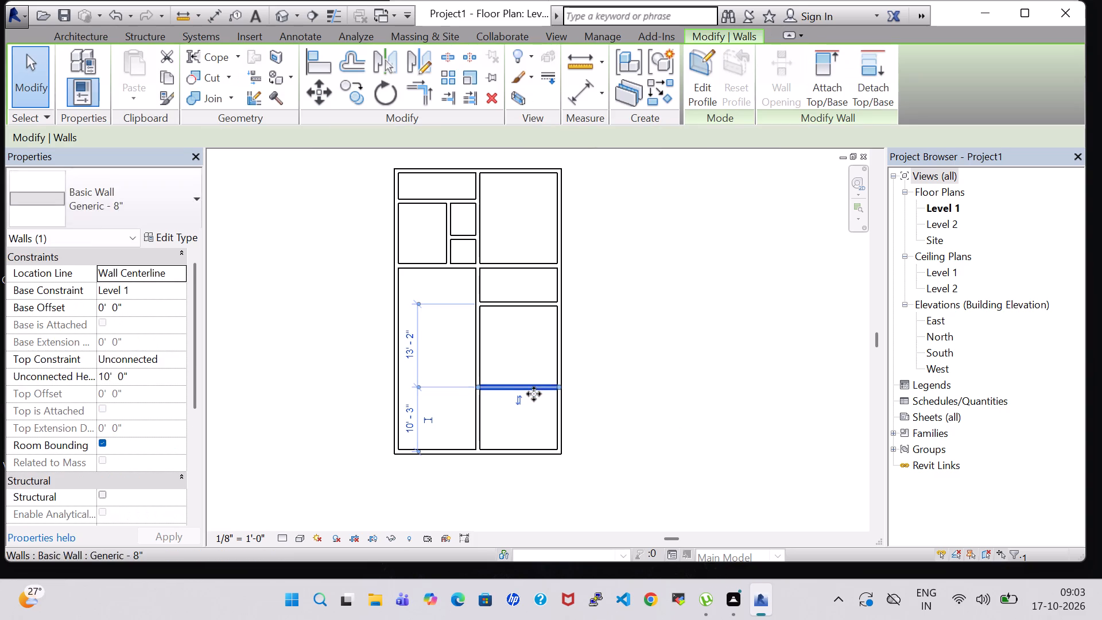
key("Up")
key("Up")
left_click(659, 386)
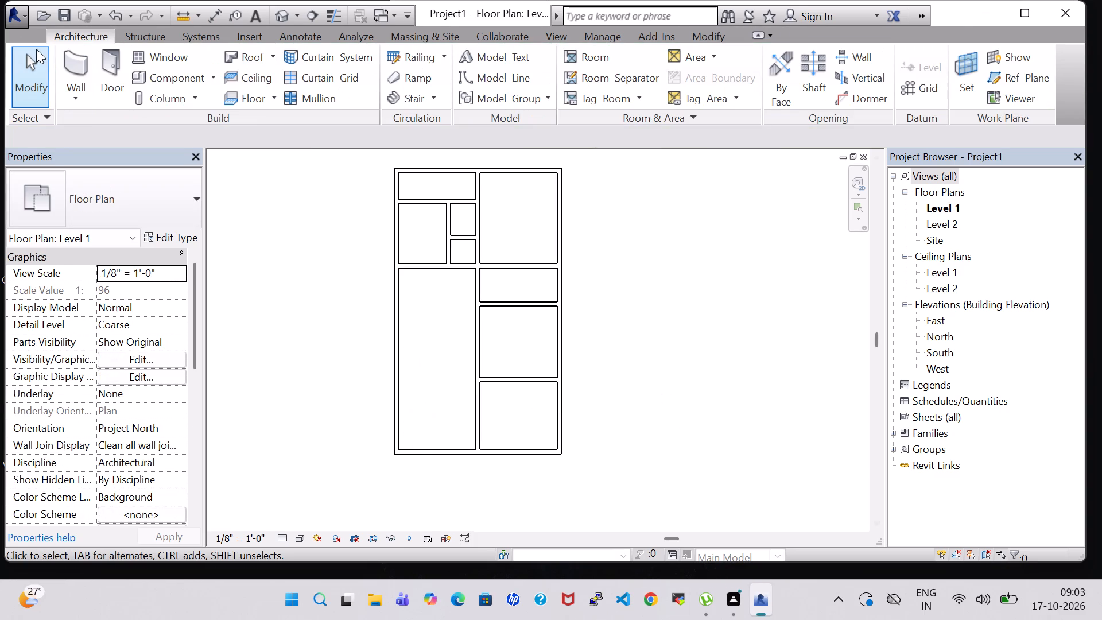
Draw a partition about 4' 2" from the right exterior wall, between the full-width cross-wall and the cross-wall just below it.
left_click(76, 57)
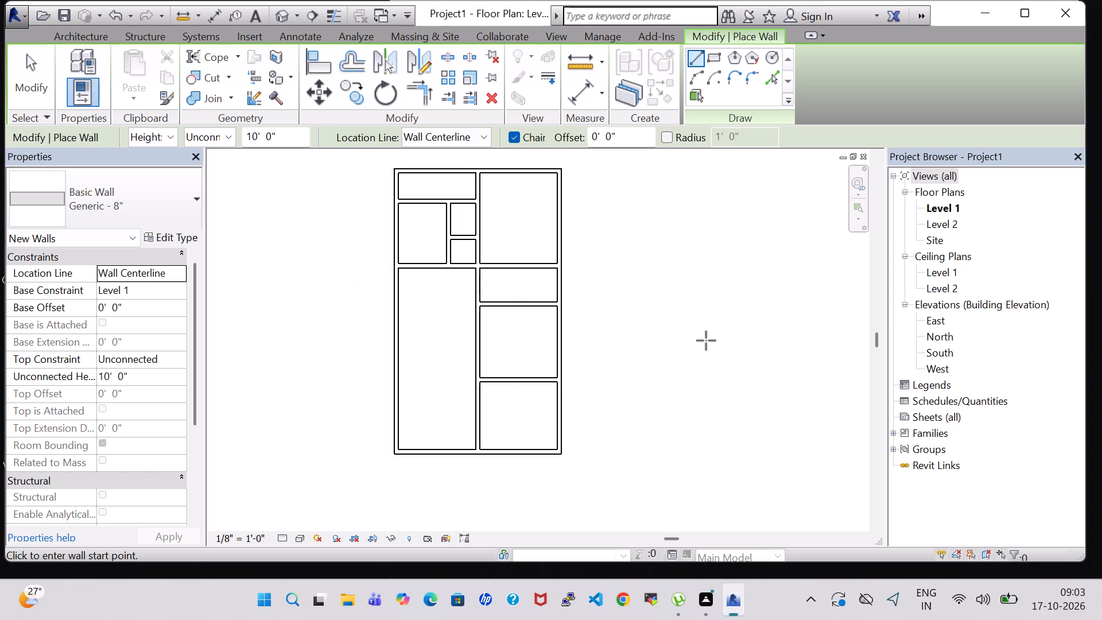
scroll(538, 300, "up", 3)
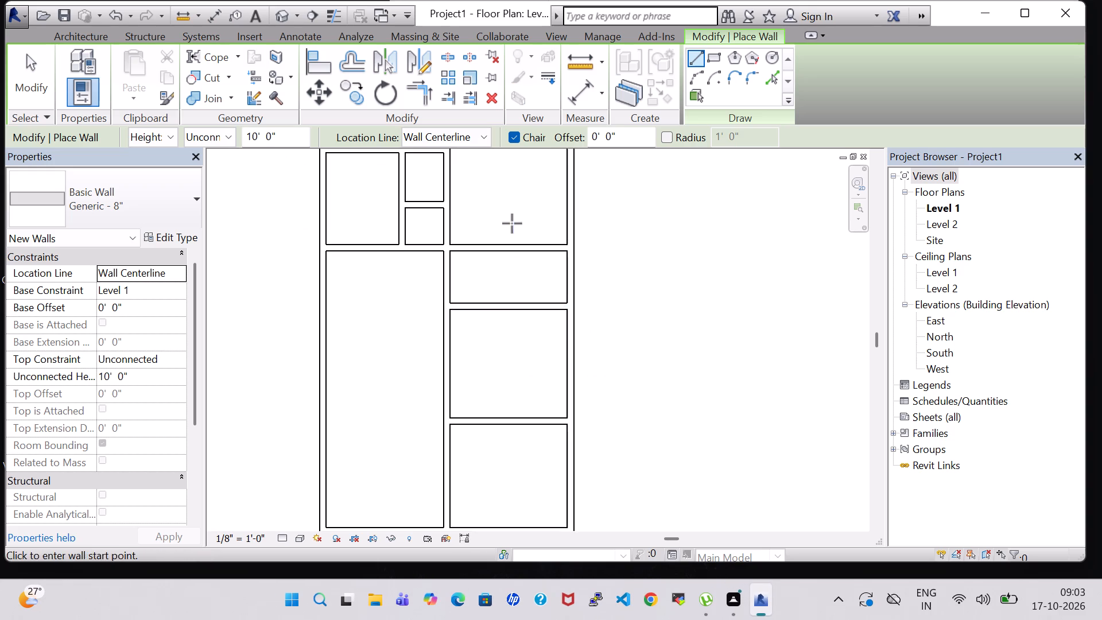
left_click(531, 249)
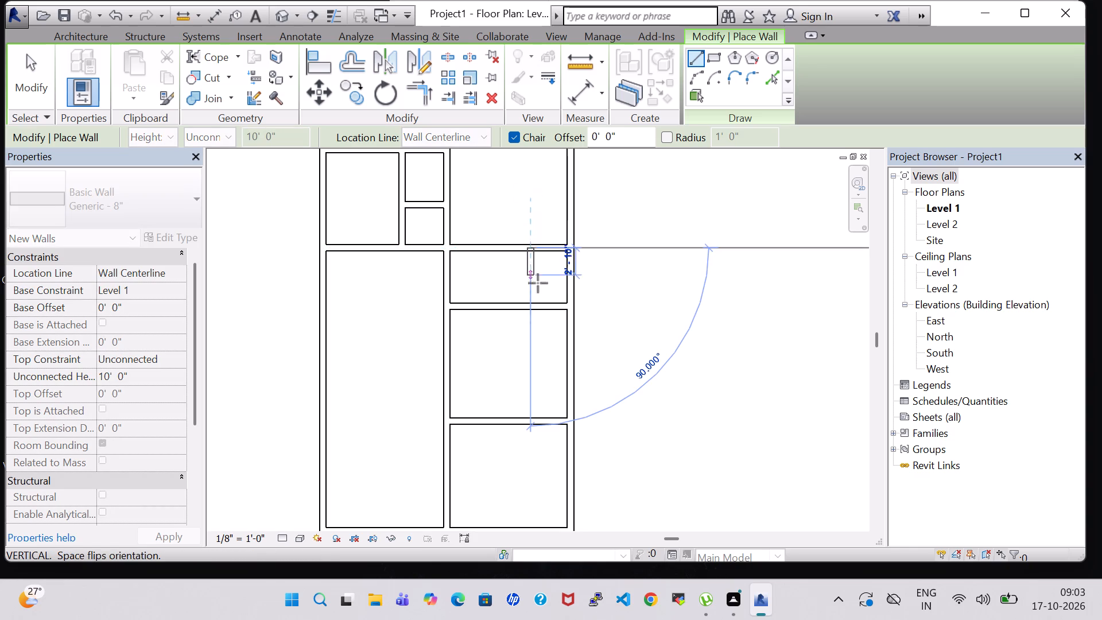
left_click(531, 302)
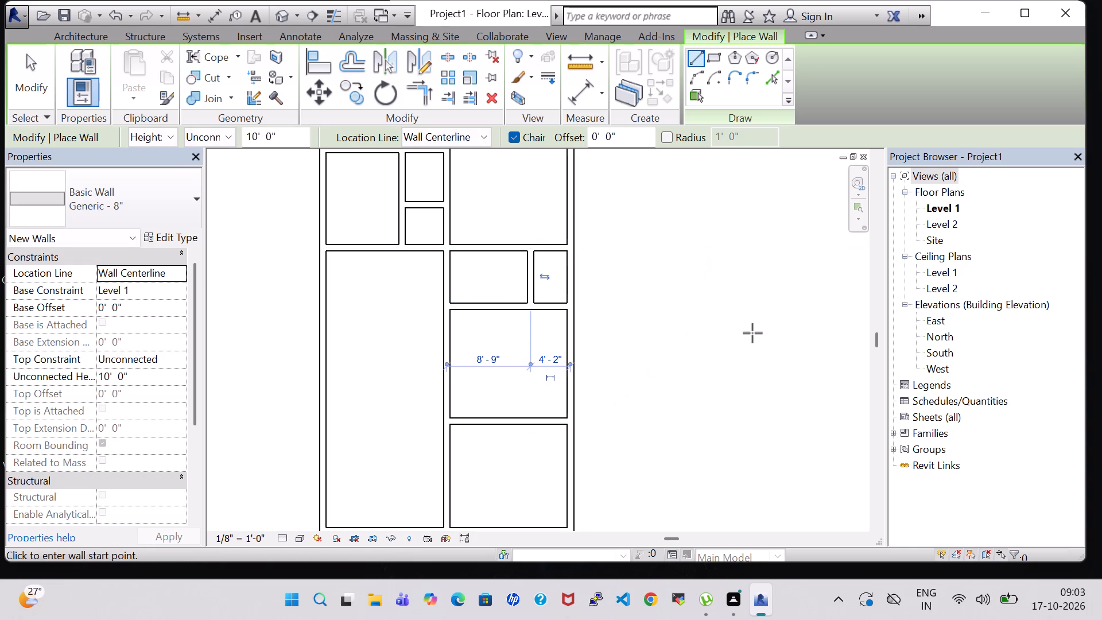
scroll(746, 332, "down", 1)
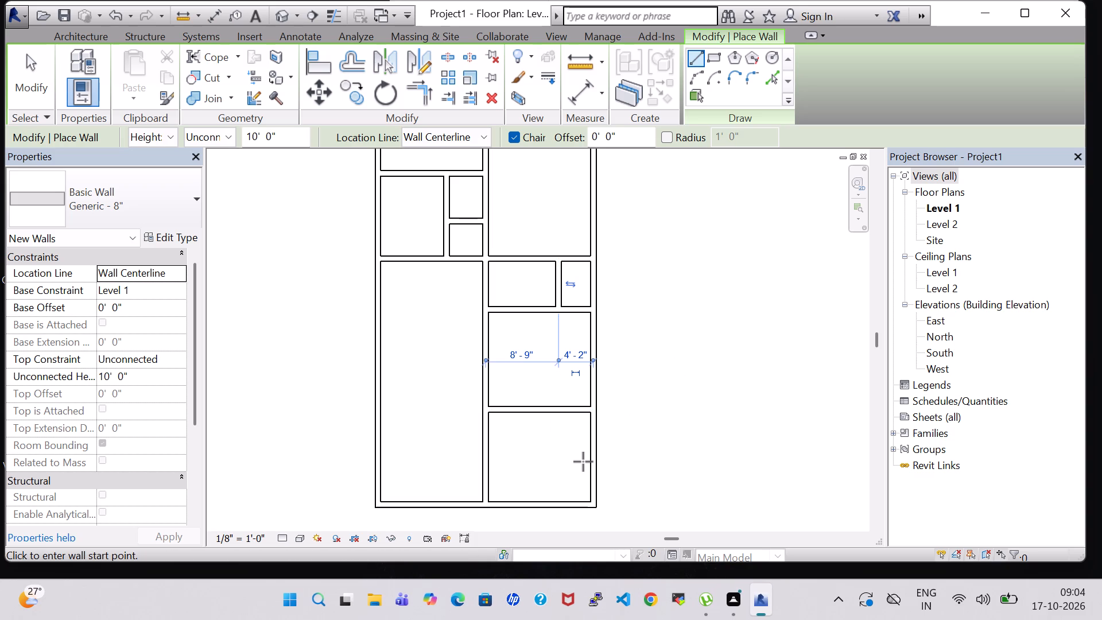
Draw a right-half cross-wall about 3' 11" above the lower exterior wall, and a partition above it about 4' 2" from the right wall.
left_click(84, 35)
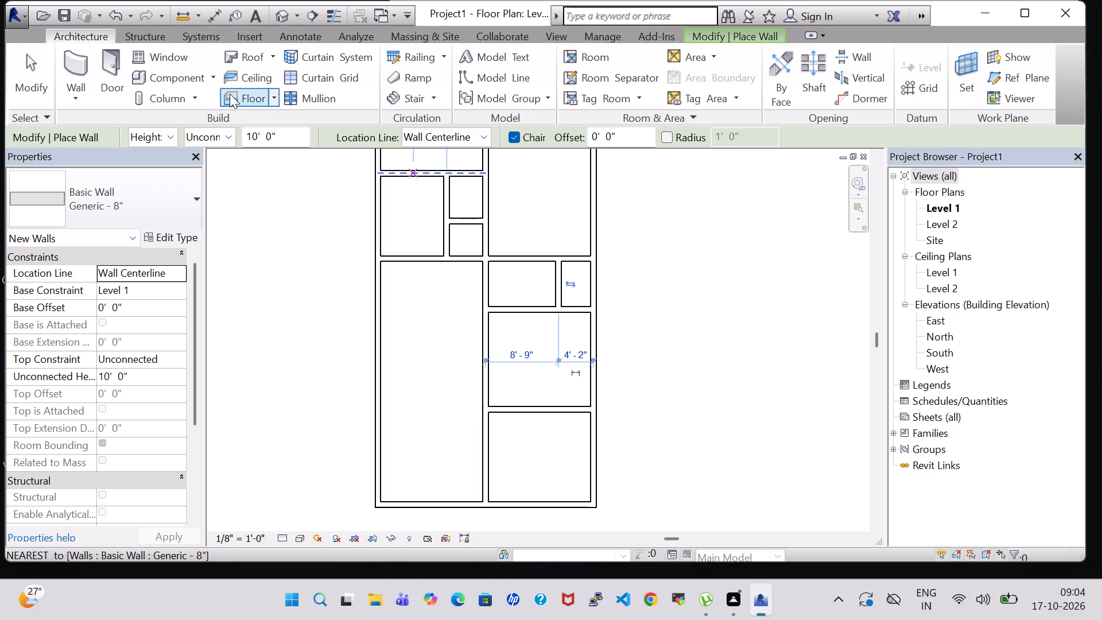
left_click(73, 53)
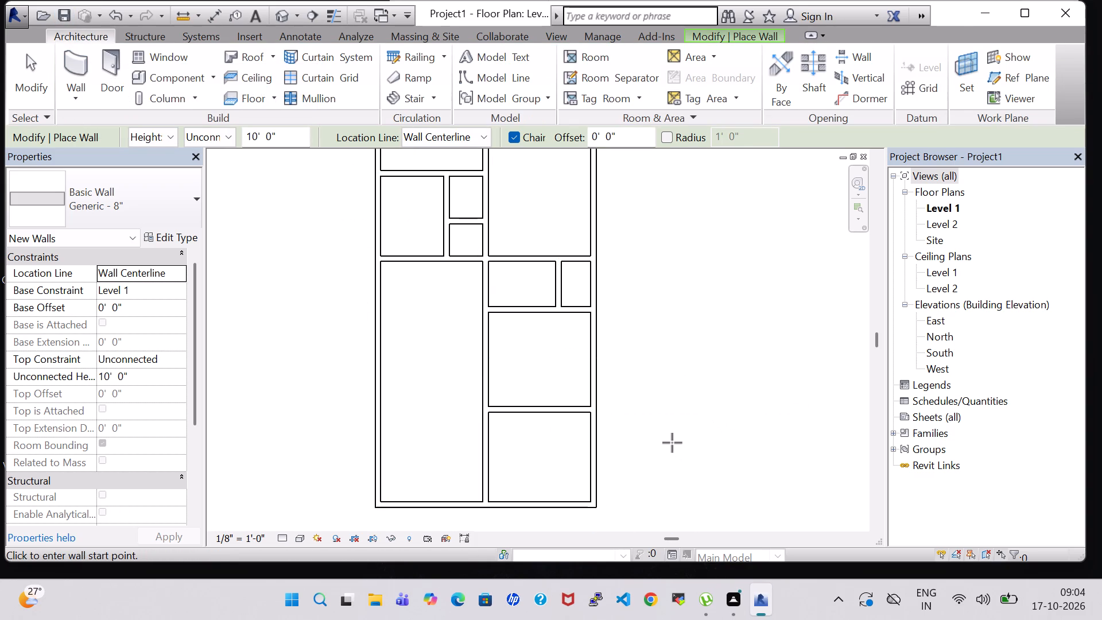
left_click(595, 472)
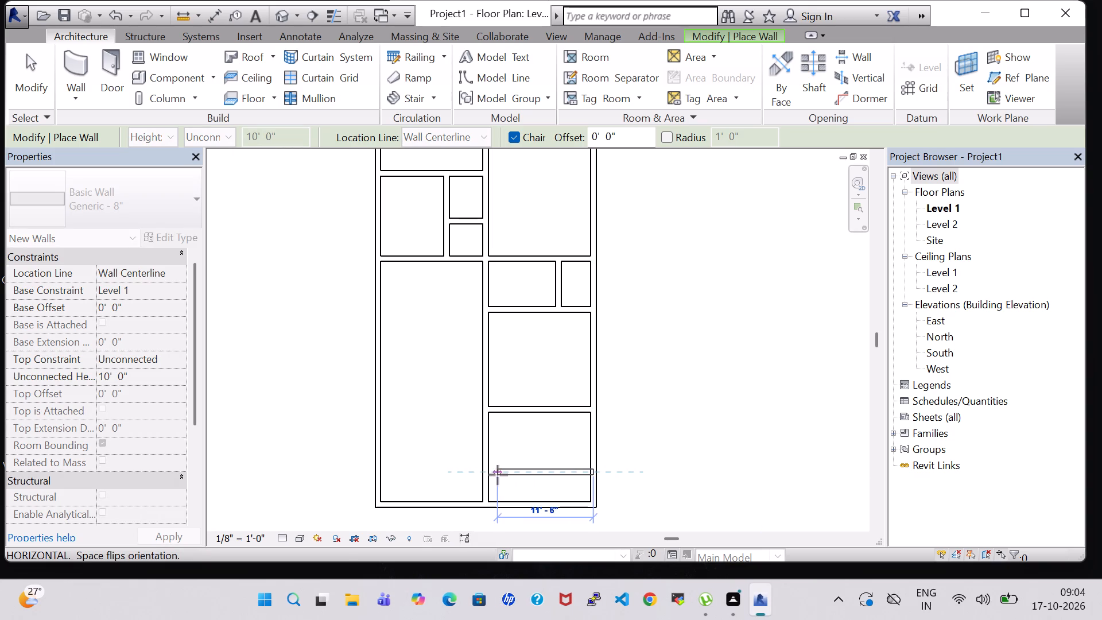
left_click(487, 474)
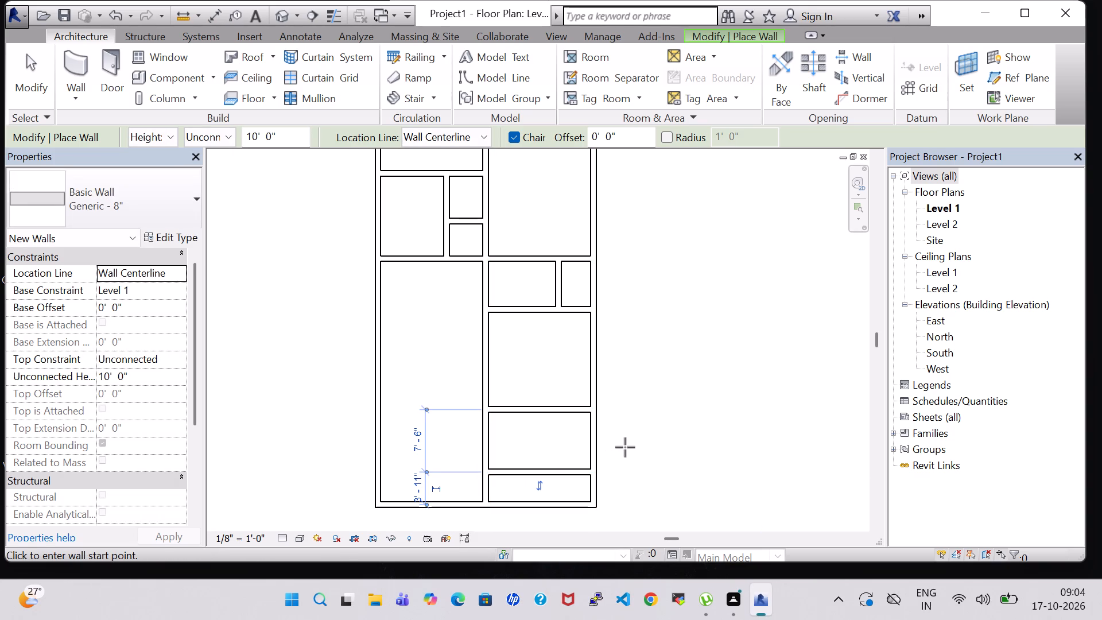
left_click(558, 406)
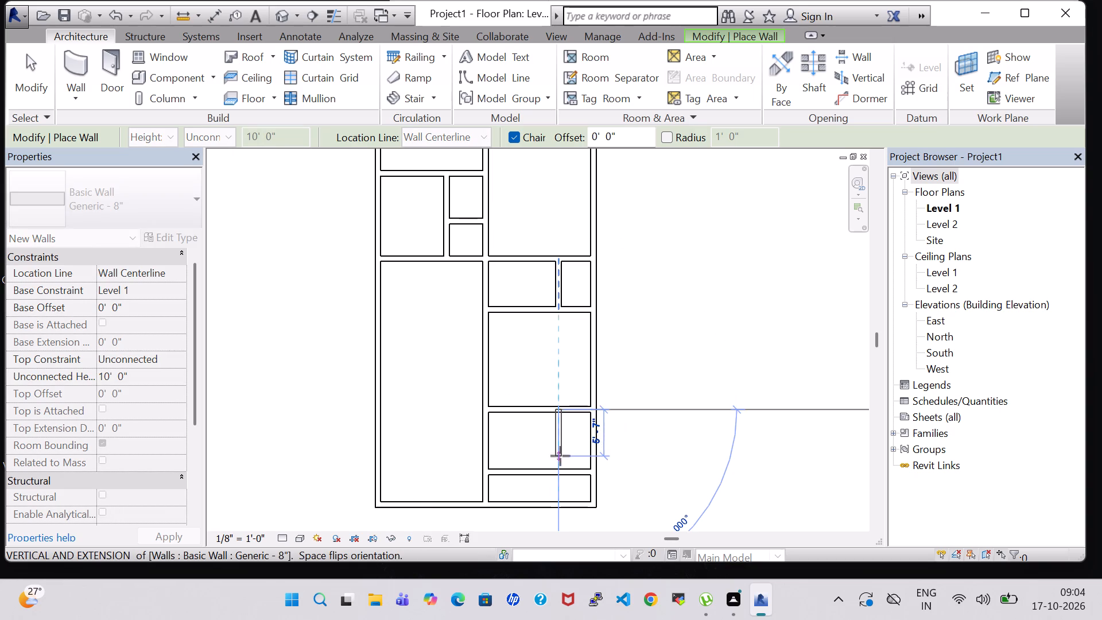
left_click(560, 470)
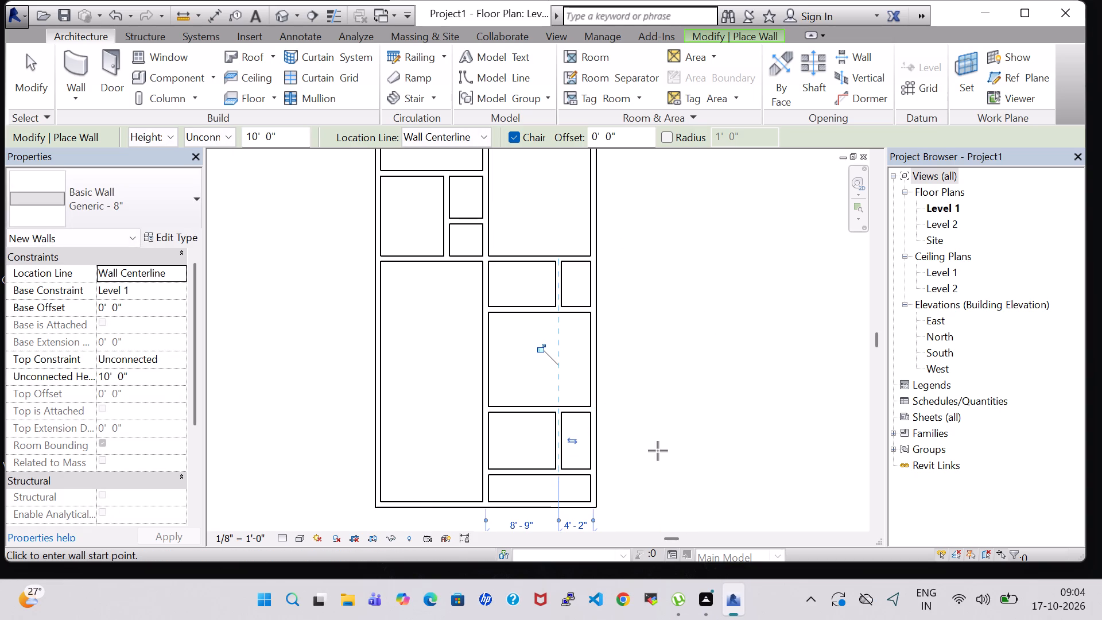
key("Escape")
key("Escape")
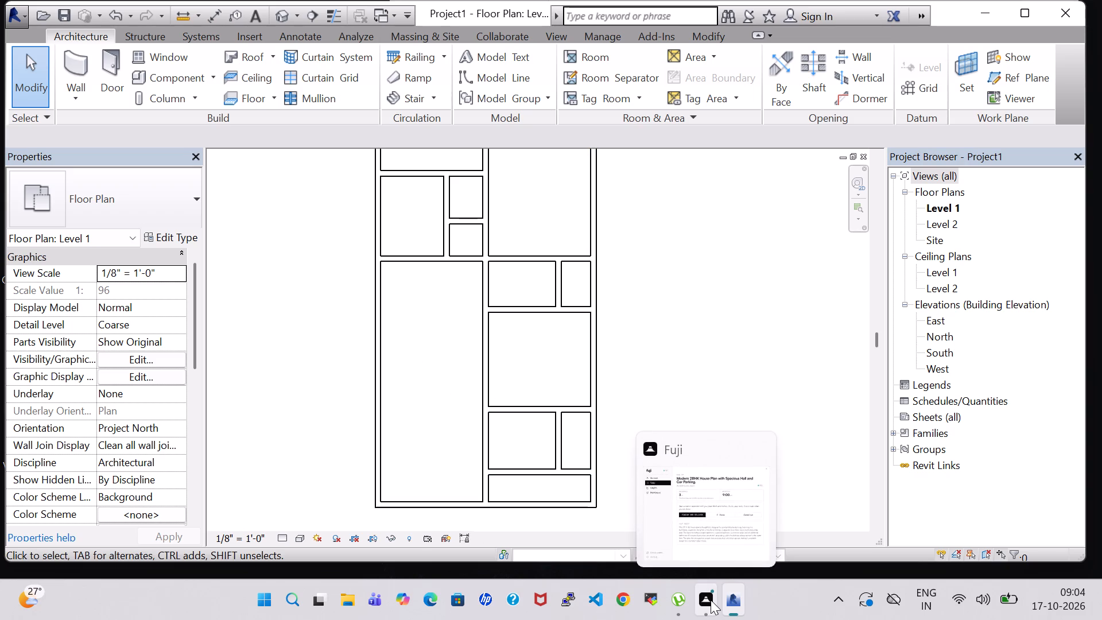
Draw a cross-wall from the dividing wall to the left exterior wall, about 7' 6" below the level of the right half's uppermost short cross-wall.
left_click(316, 282)
scroll(442, 274, "down", 1)
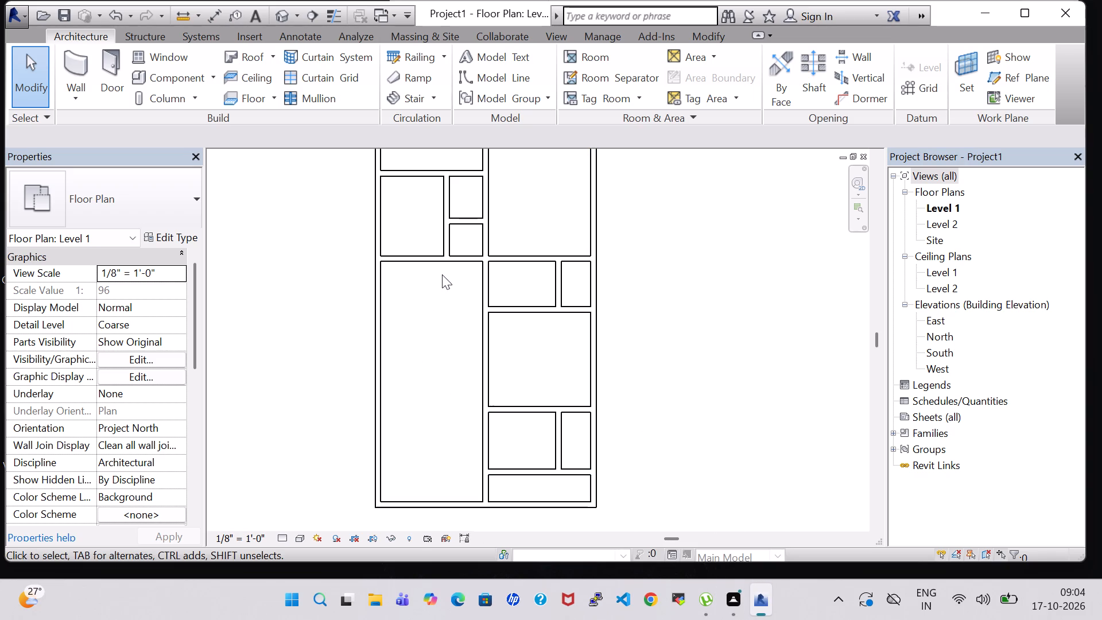
middle_click_drag(645, 257, 654, 269)
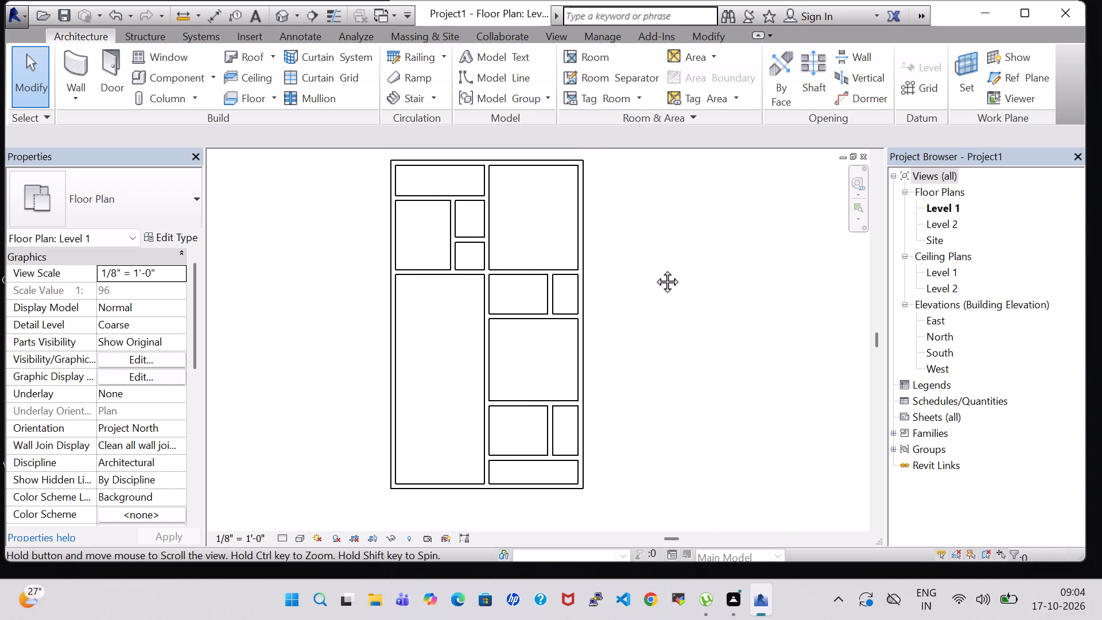
middle_click_drag(654, 269, 661, 269)
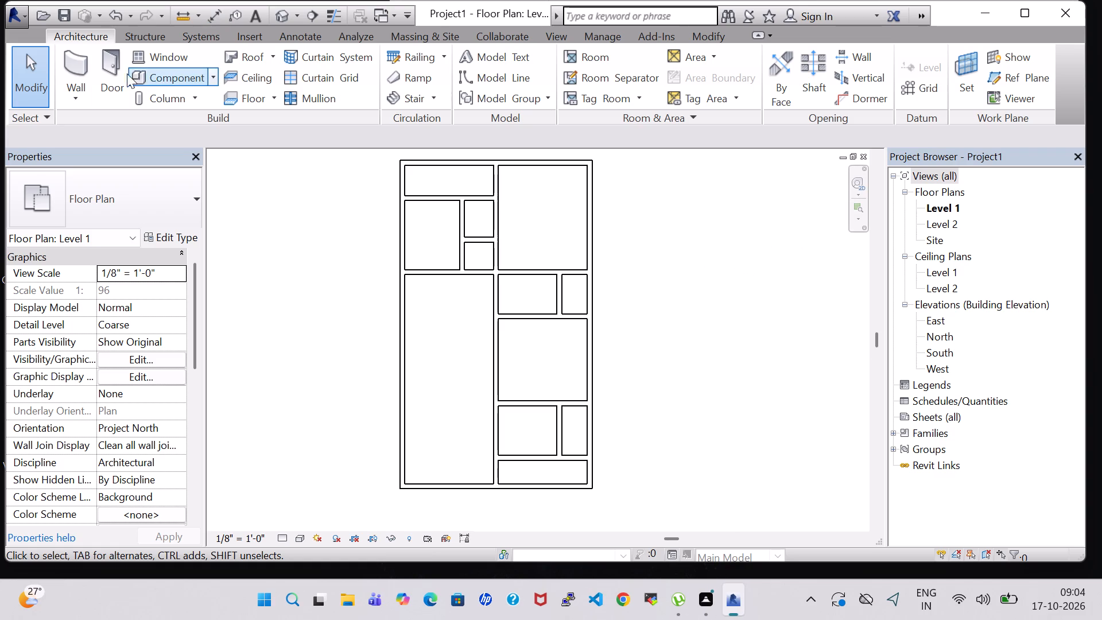
left_click(72, 88)
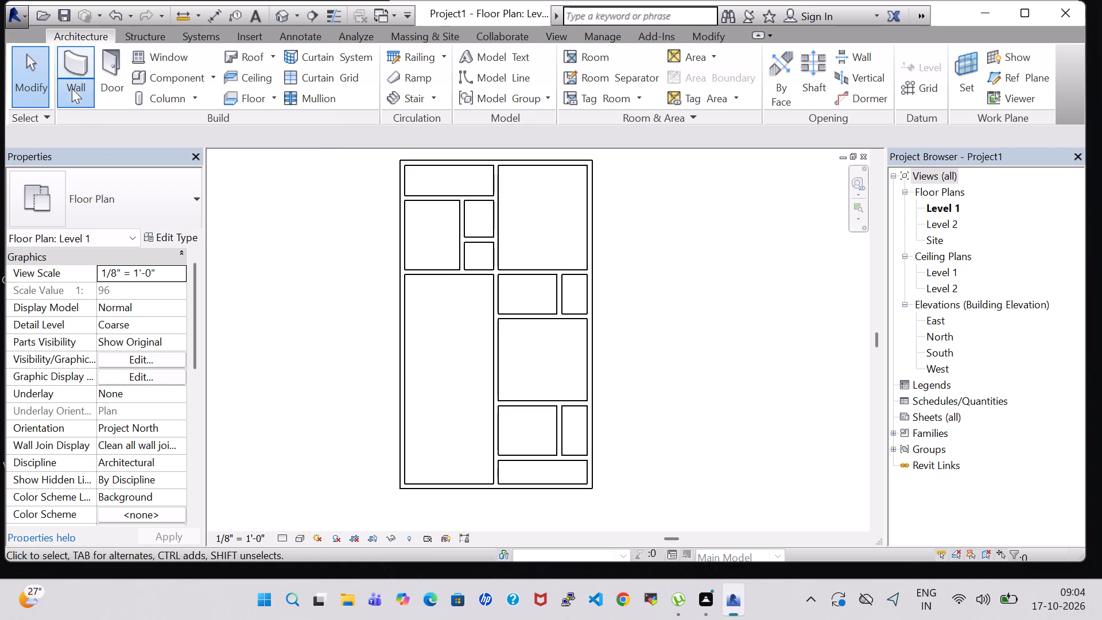
left_click(112, 131)
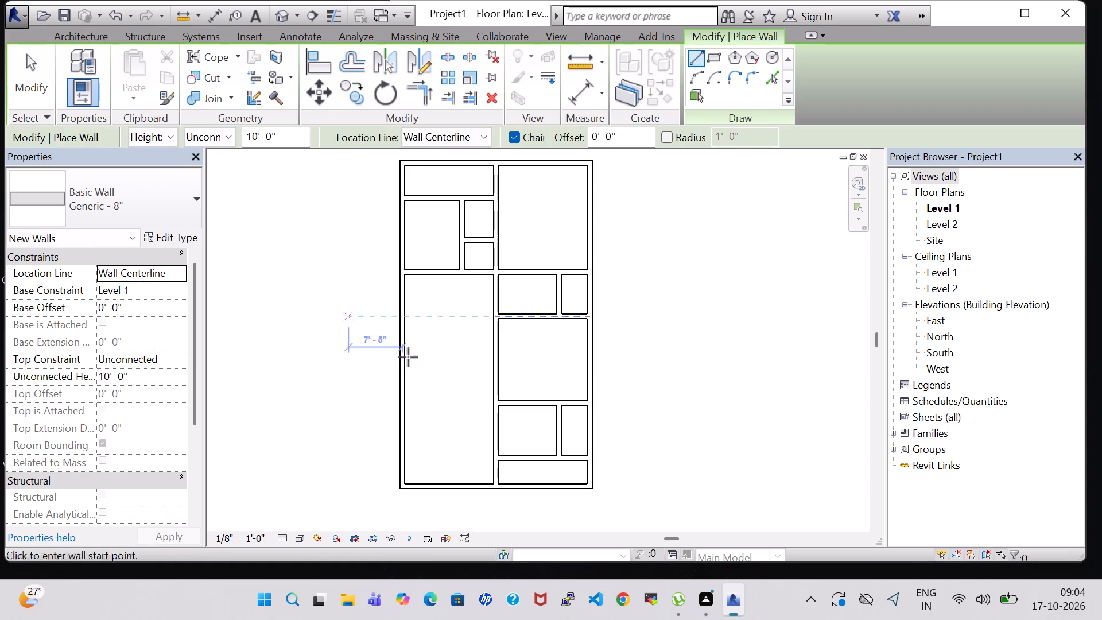
left_click(497, 371)
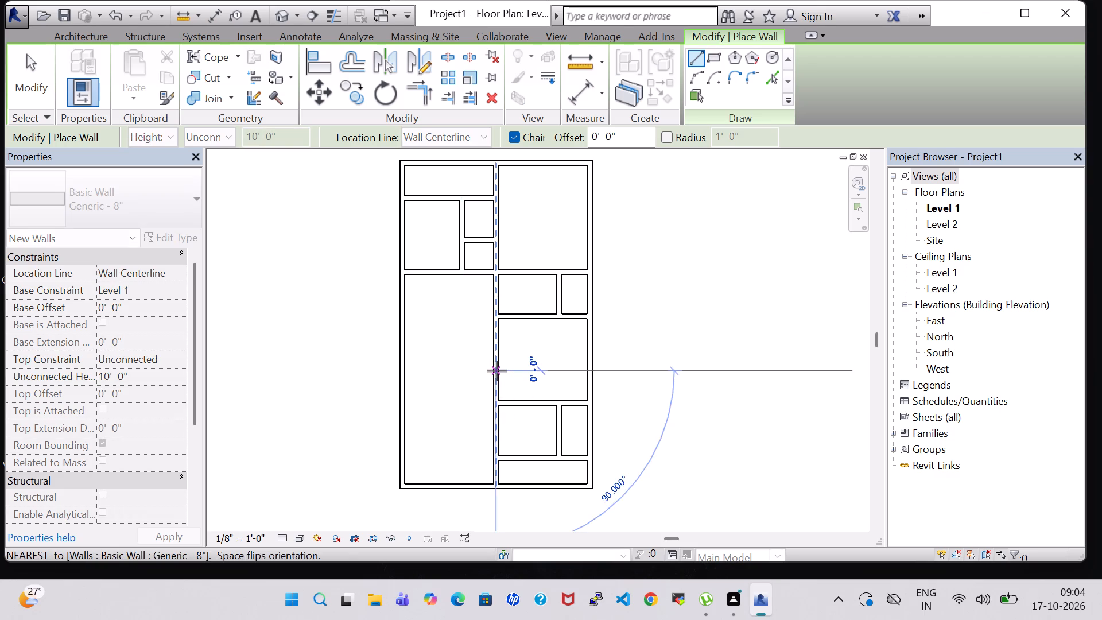
left_click(403, 371)
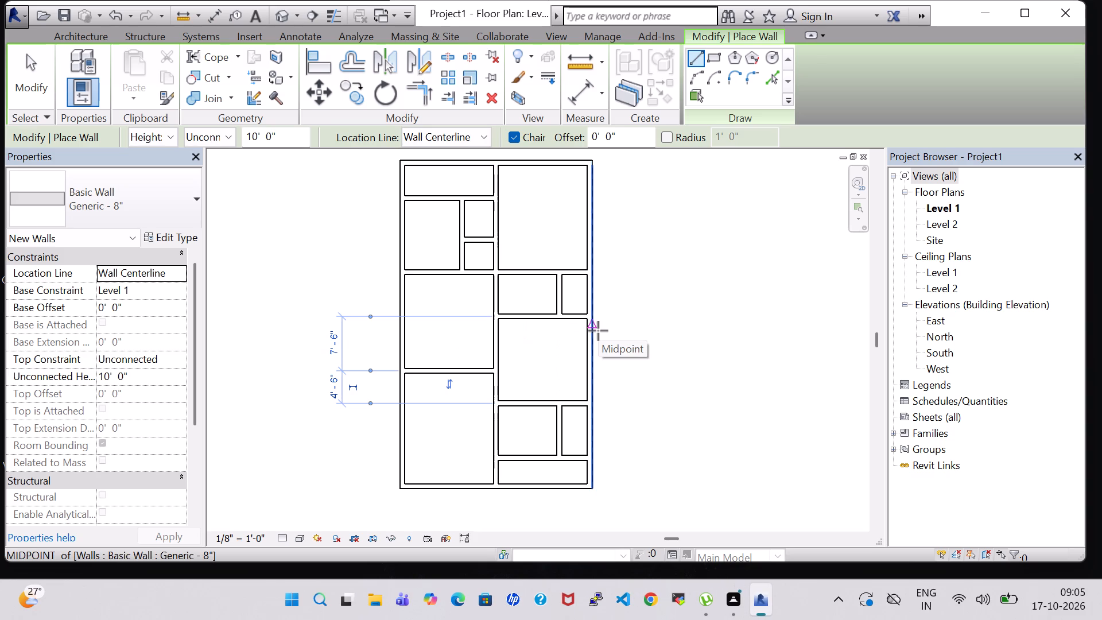
key("Escape")
key("Escape")
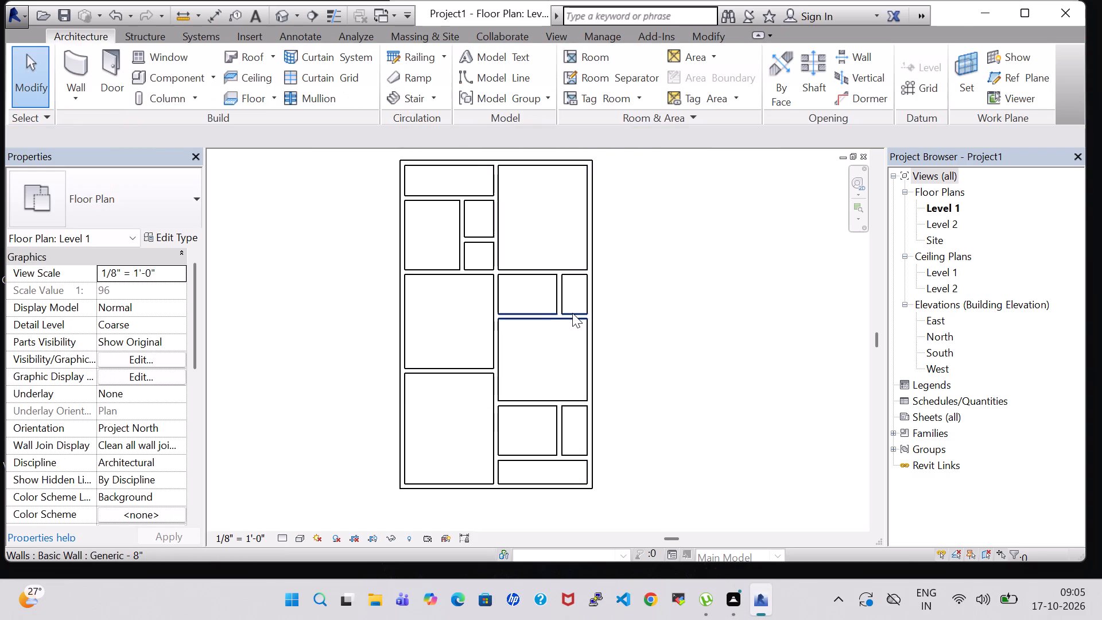
Nudge the cross-wall in the plan's lower left half downward by two increments.
left_click(480, 368)
key("Down")
key("Down")
left_click(712, 346)
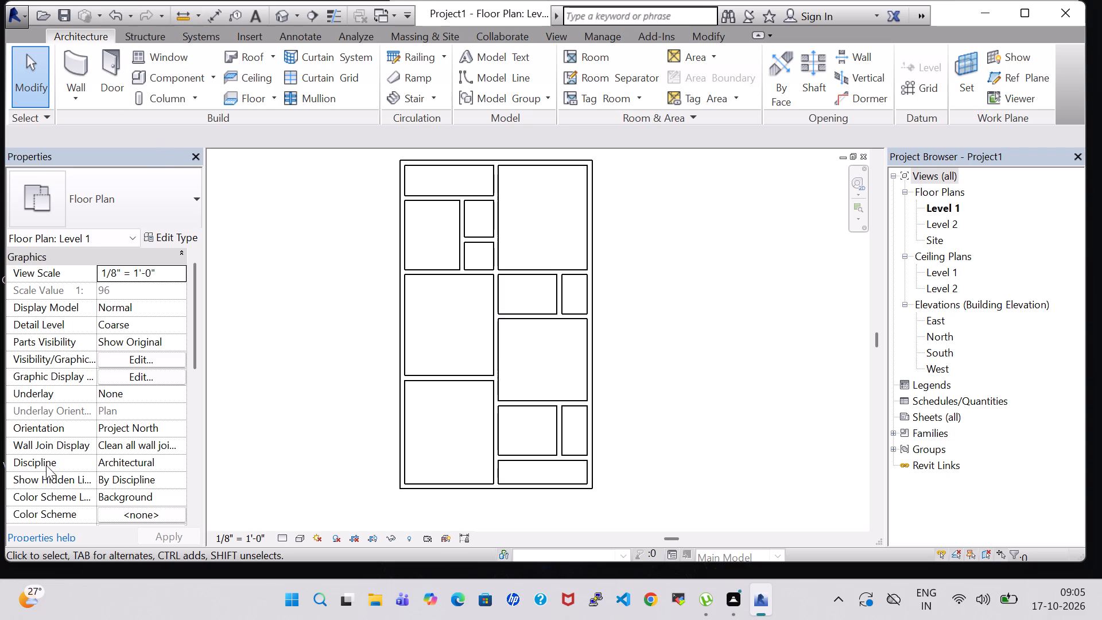
Split the lengthwise dividing wall at the lower edge of the right half's lowest cross-wall, about 3' 7" above the lower exterior wall.
left_click(588, 63)
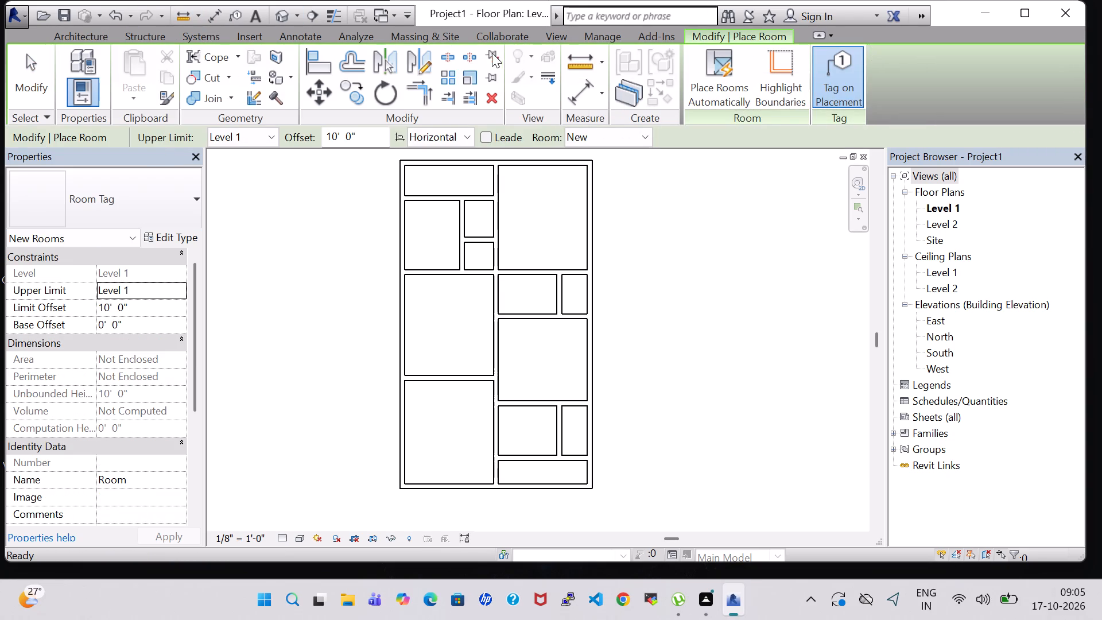
left_click(452, 52)
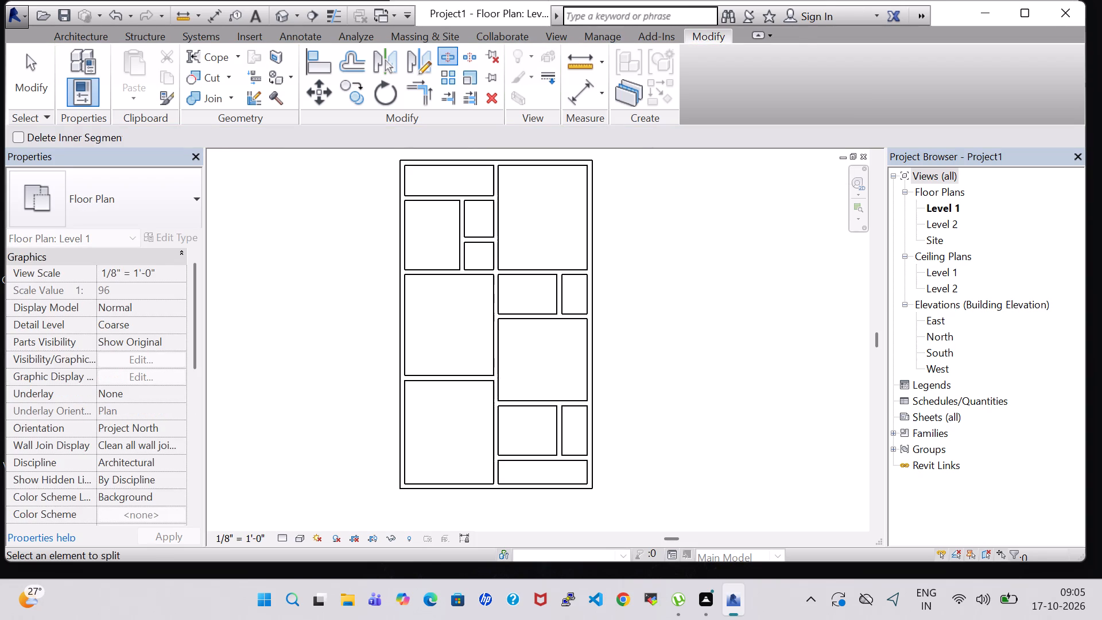
scroll(640, 431, "up", 4)
middle_click_drag(639, 394, 754, 276)
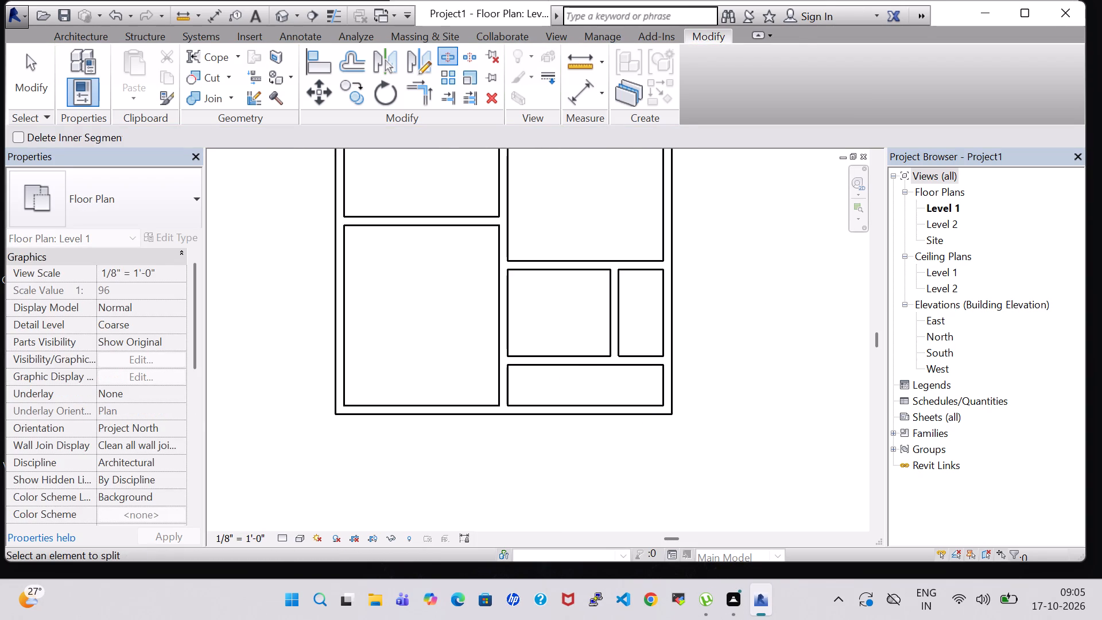
scroll(653, 375, "up", 5)
scroll(363, 358, "up", 4)
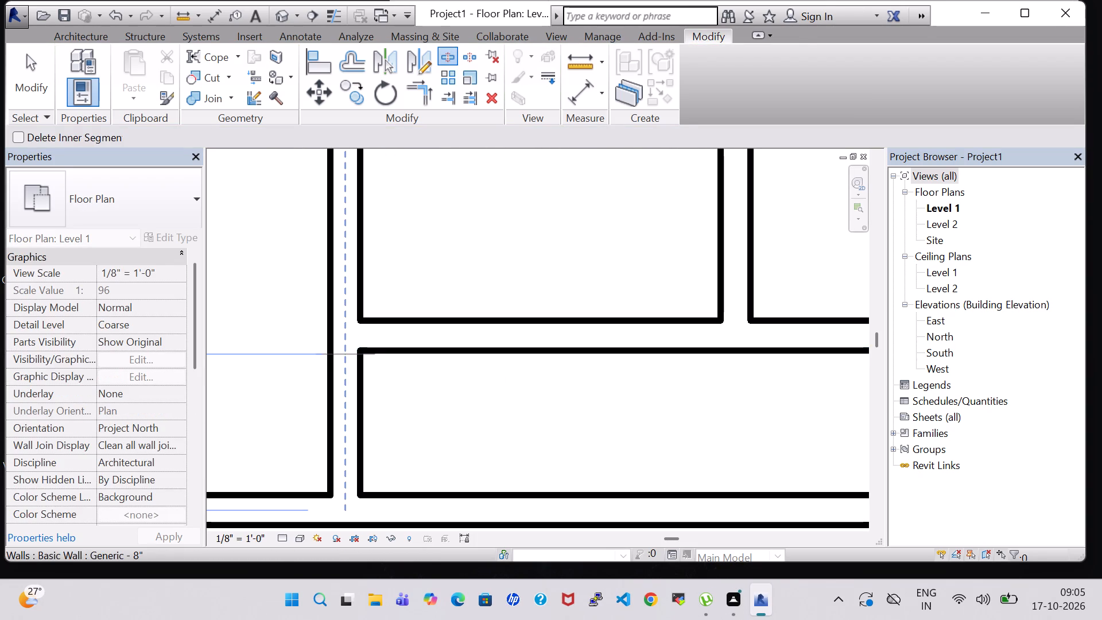
left_click(348, 350)
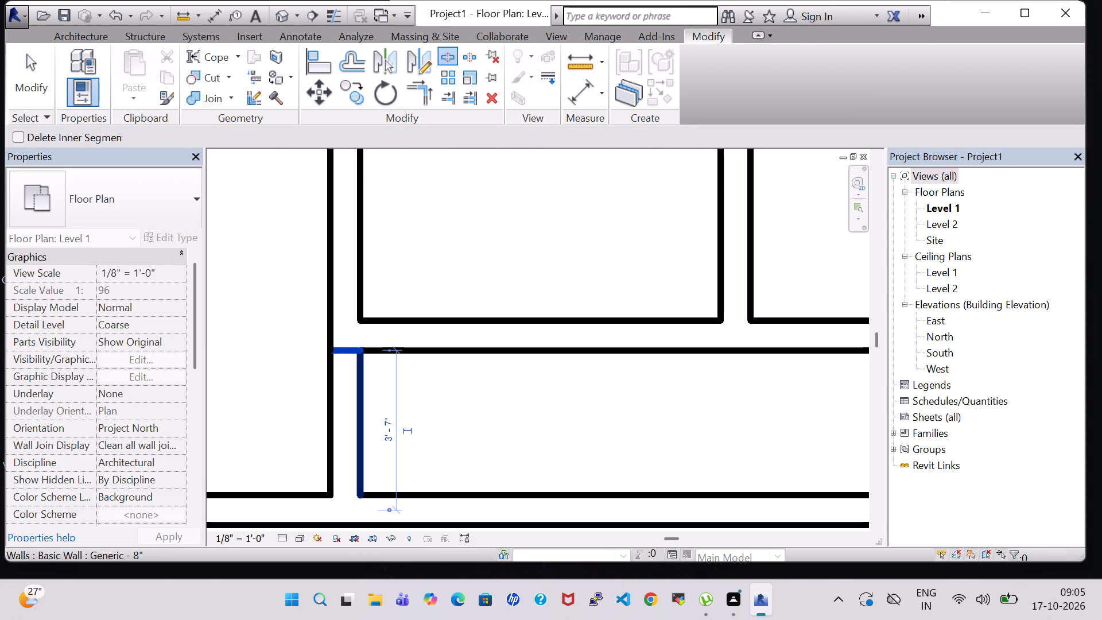
Split the lengthwise dividing wall at the inner face of the lower exterior wall.
left_click(348, 497)
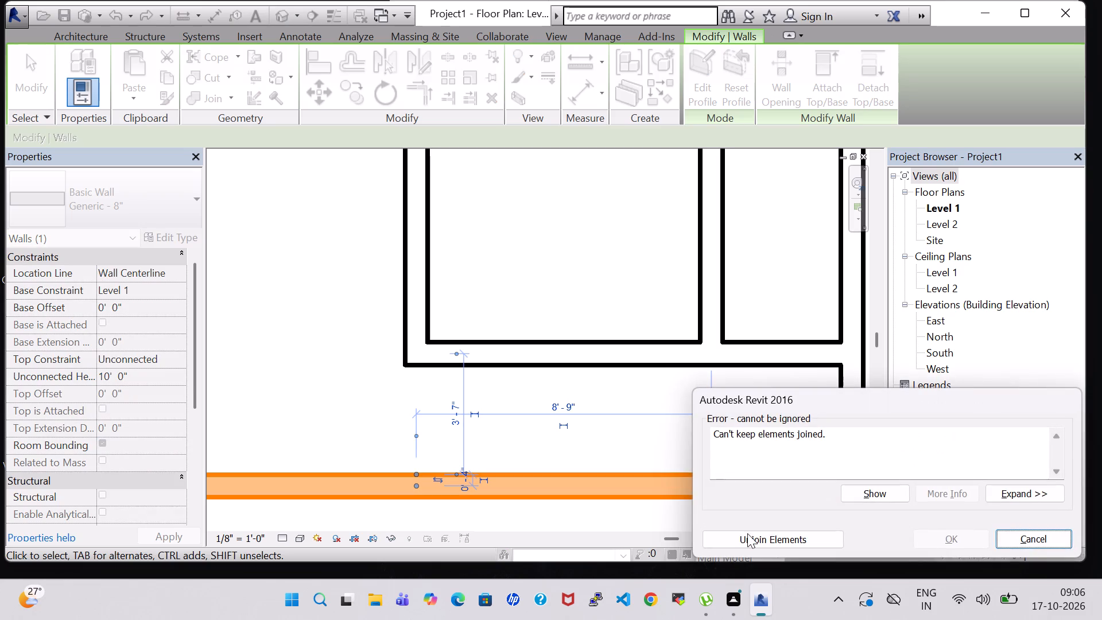
left_click(1033, 542)
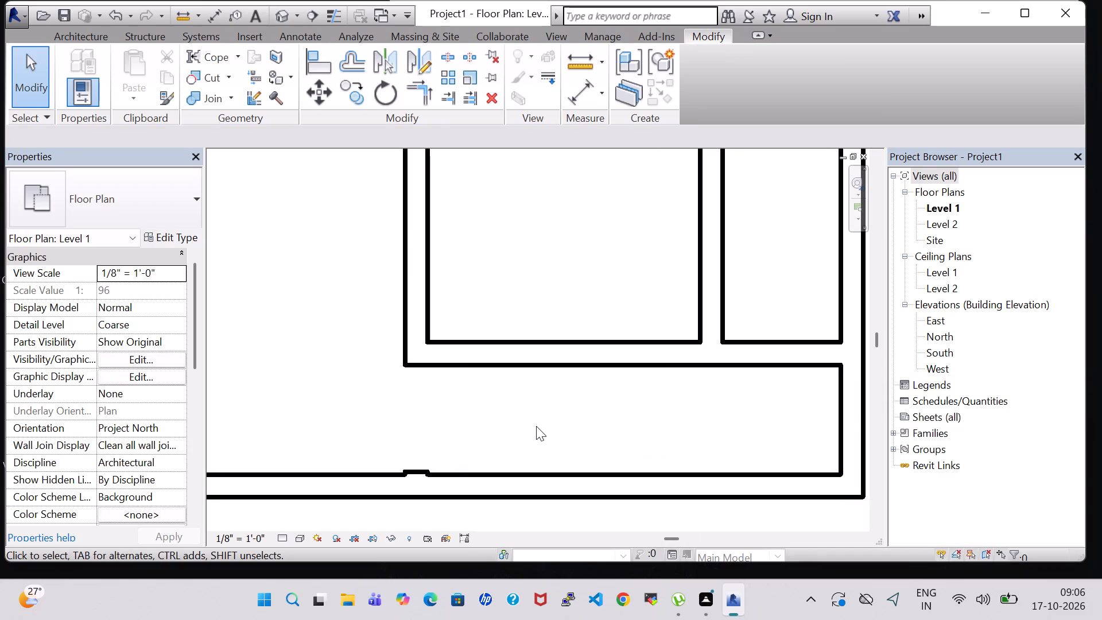
Delete the short leftover stub of the dividing wall at the lower exterior wall.
left_click(536, 426)
scroll(536, 426, "down", 6)
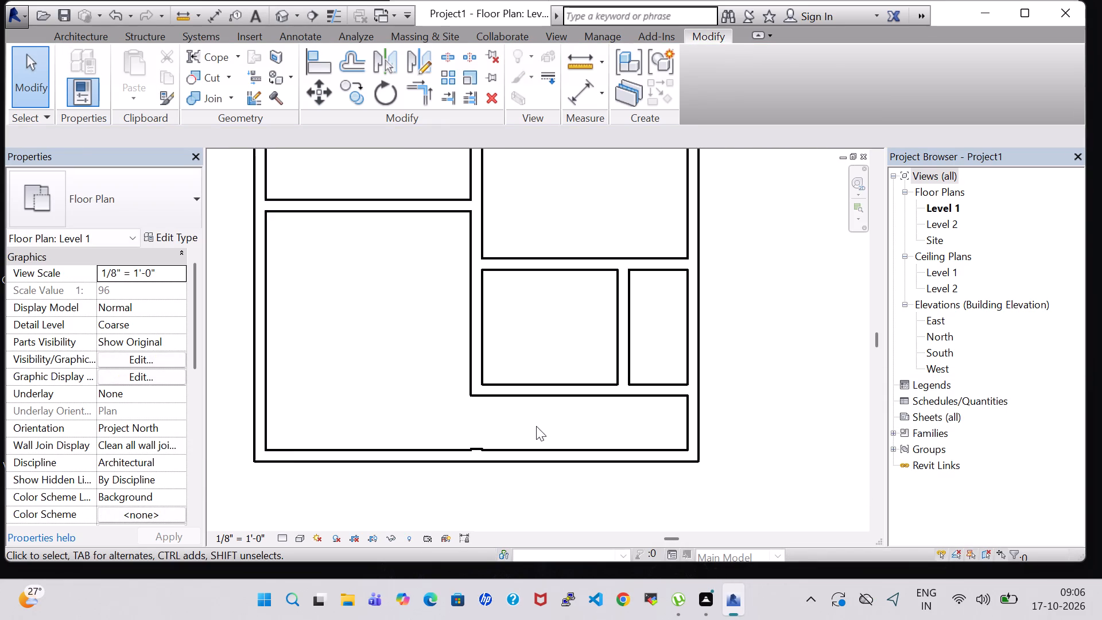
scroll(536, 426, "down", 1)
left_click(495, 440)
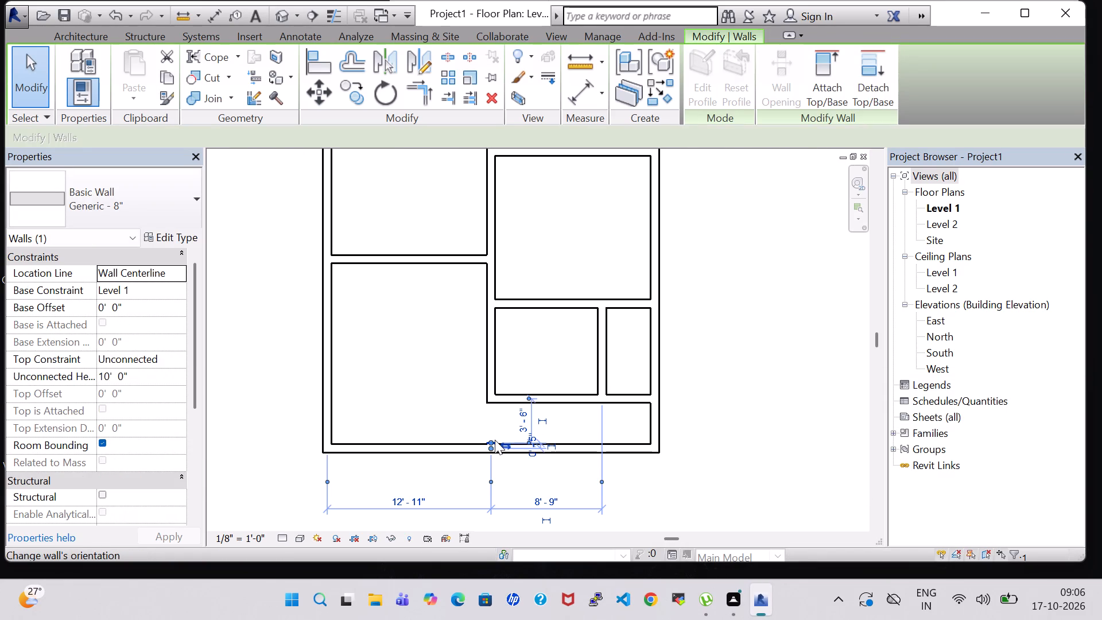
key("Delete")
left_click(767, 417)
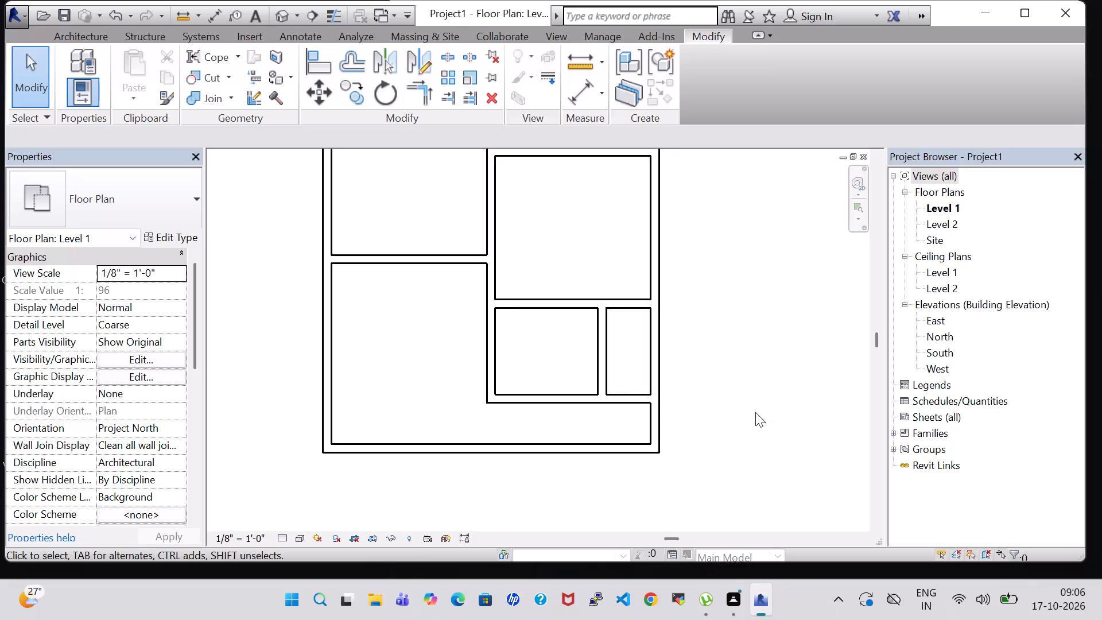
Split the dividing wall at the upper edge of the right half's lowest cross-wall and about 7' 5" above that cross-wall, just below the next one.
middle_click_drag(743, 340, 755, 379)
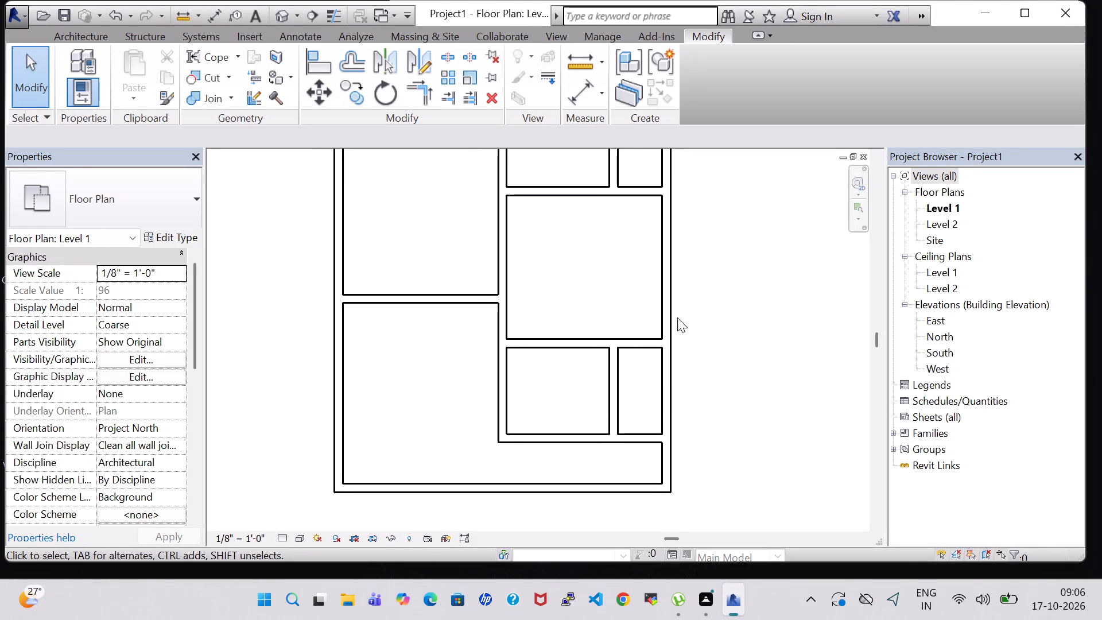
left_click(447, 56)
scroll(519, 386, "up", 3)
scroll(492, 333, "up", 5)
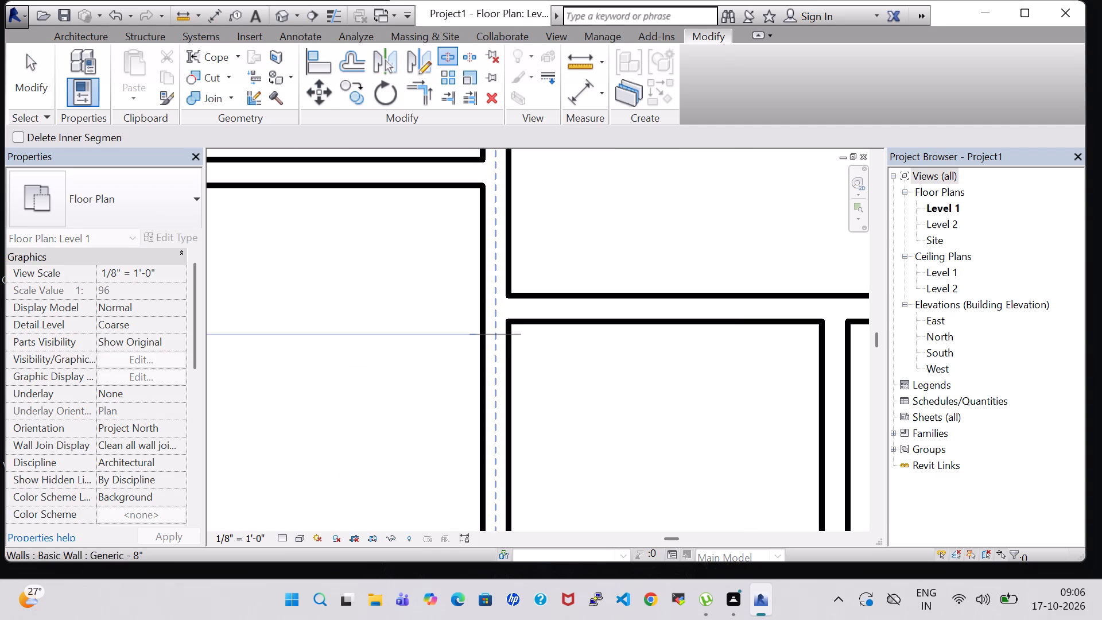
left_click(495, 324)
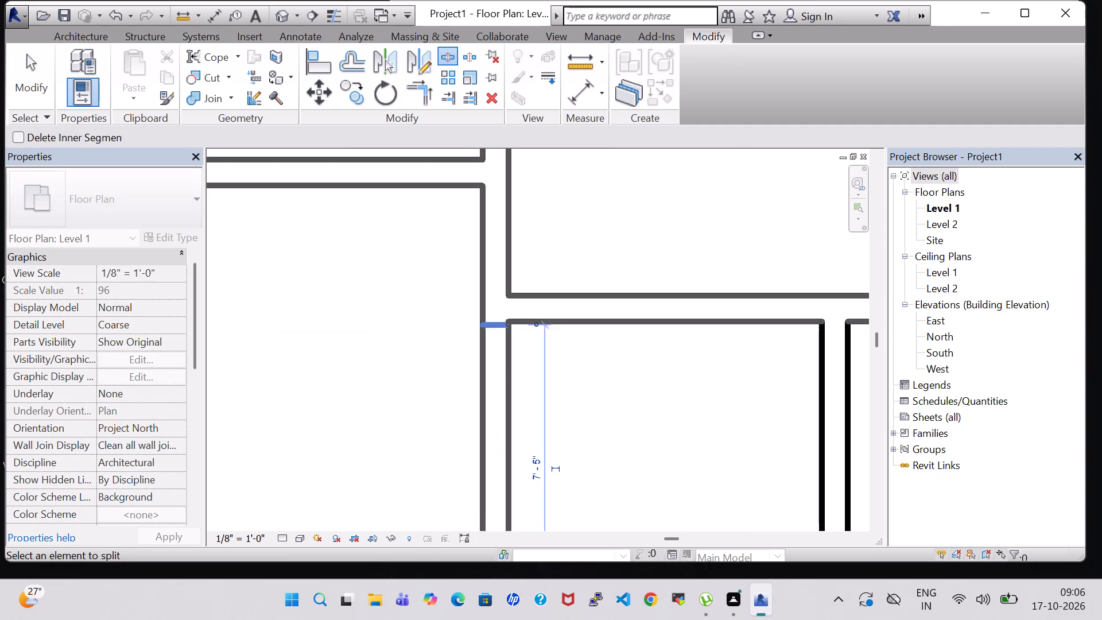
middle_click_drag(556, 401, 597, 125)
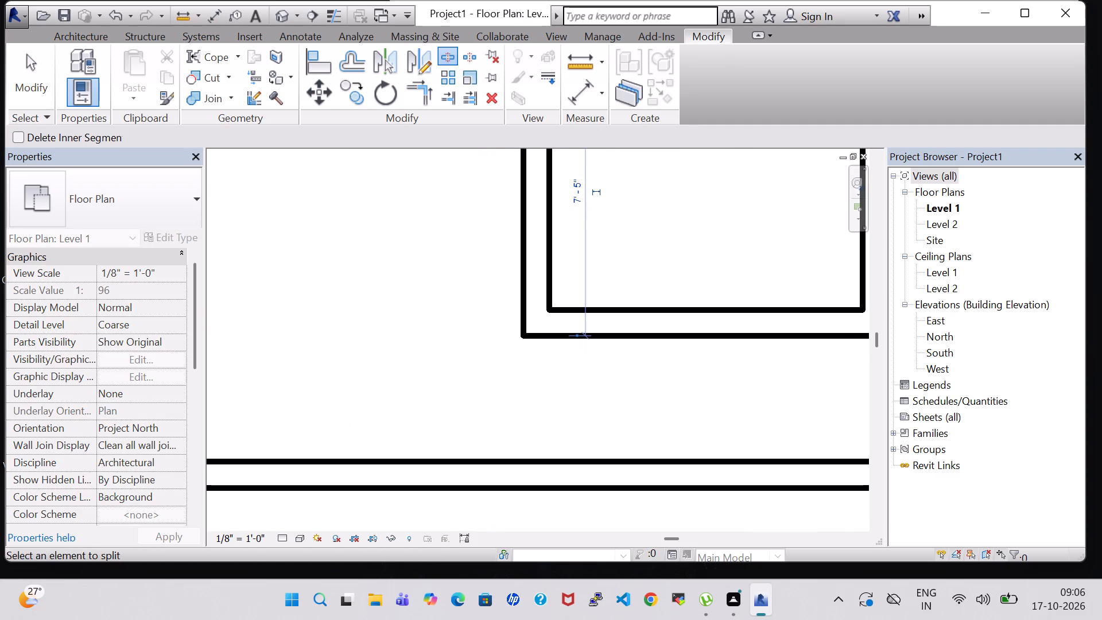
scroll(593, 305, "up", 4)
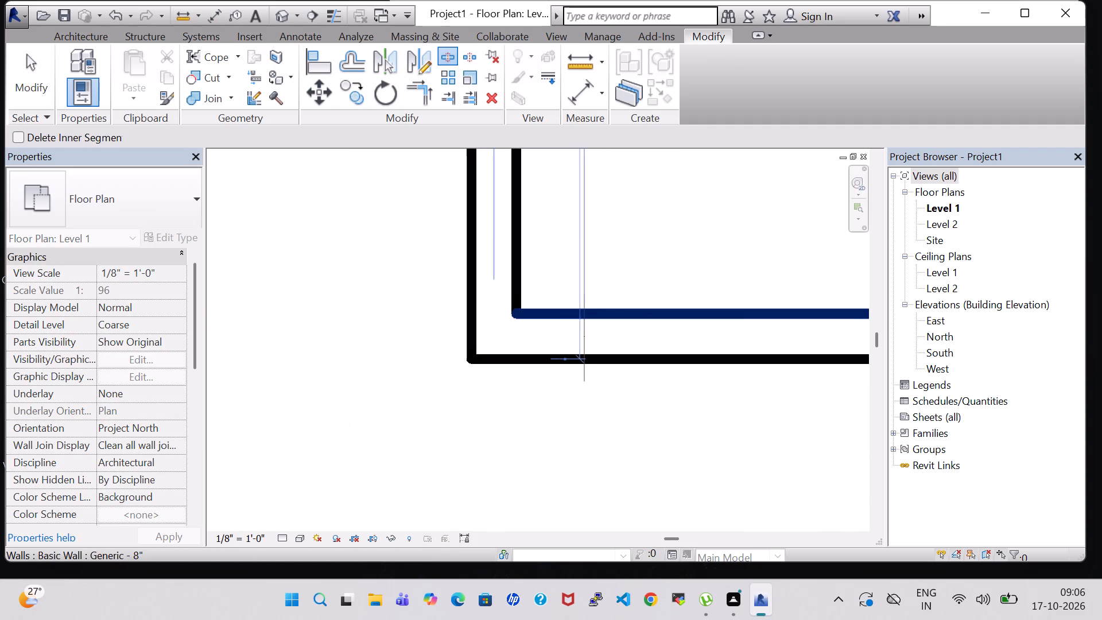
left_click(490, 315)
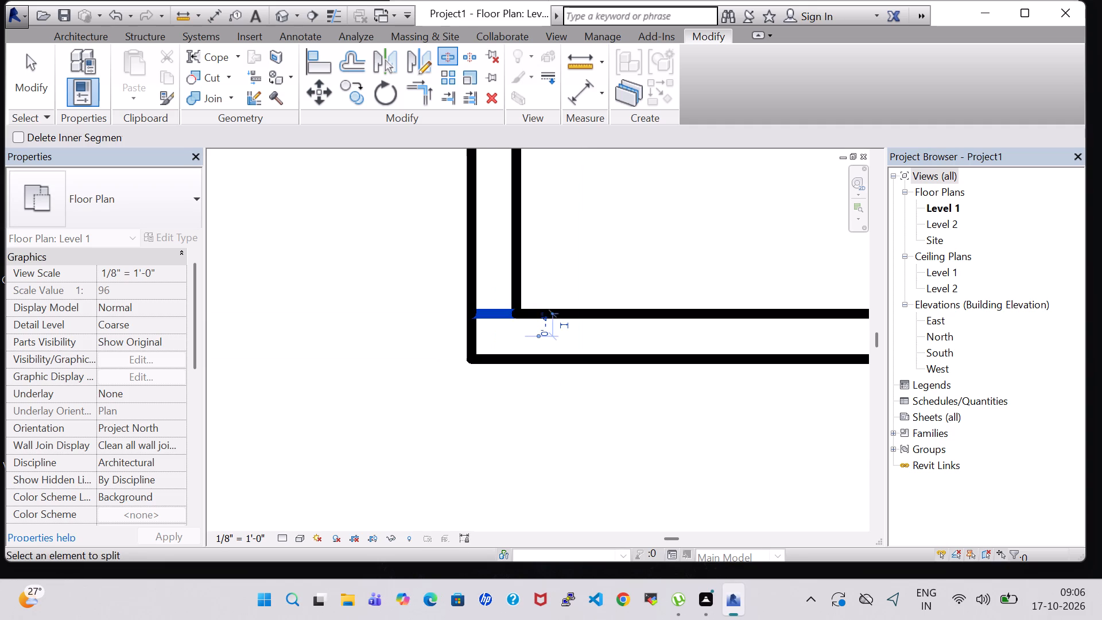
key("Escape")
key("Escape")
Delete the dividing wall segment between the right half's two lowest cross-walls.
left_click(503, 249)
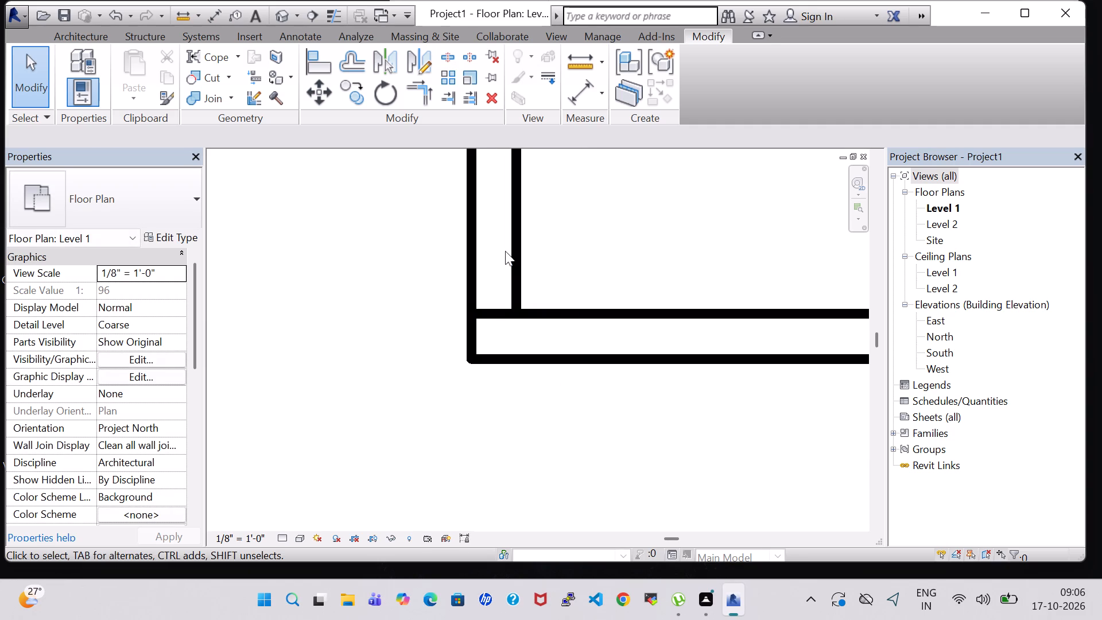
left_click(511, 254)
key("Delete")
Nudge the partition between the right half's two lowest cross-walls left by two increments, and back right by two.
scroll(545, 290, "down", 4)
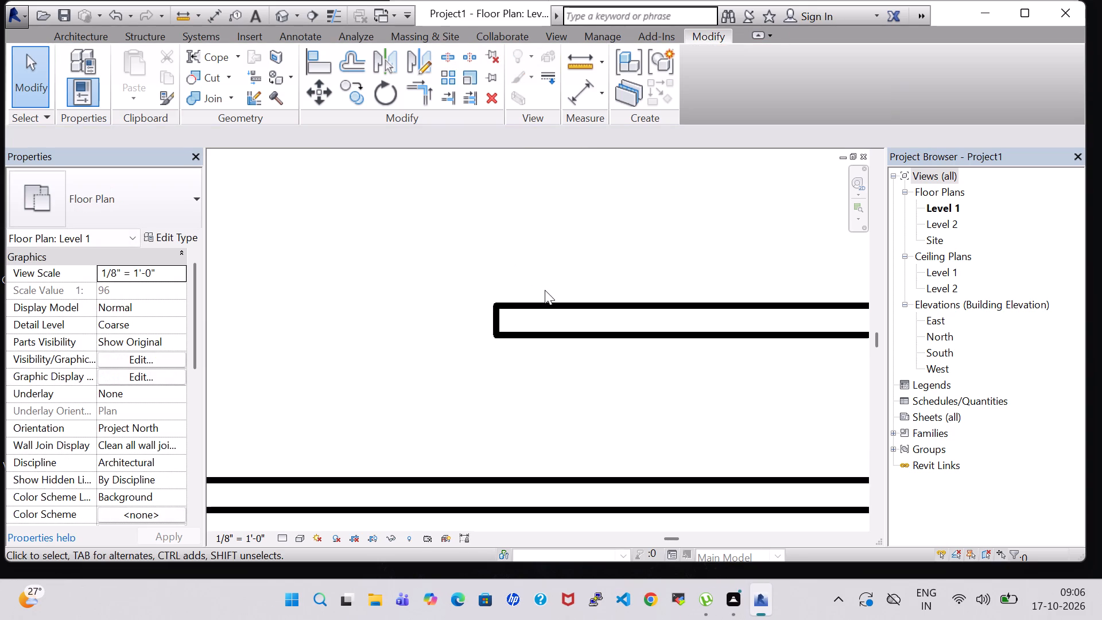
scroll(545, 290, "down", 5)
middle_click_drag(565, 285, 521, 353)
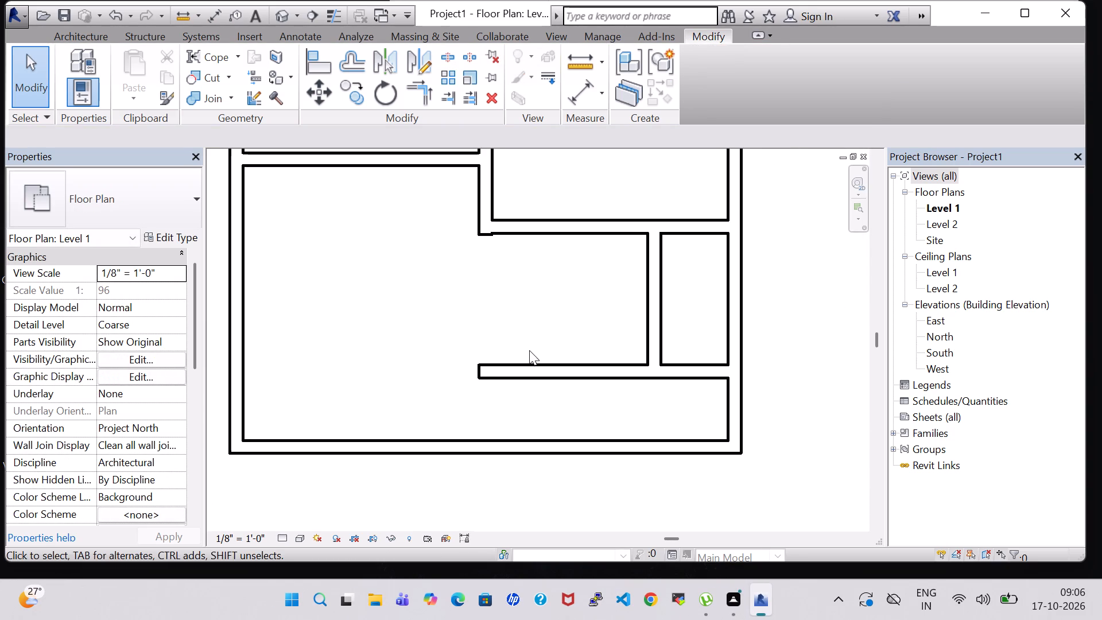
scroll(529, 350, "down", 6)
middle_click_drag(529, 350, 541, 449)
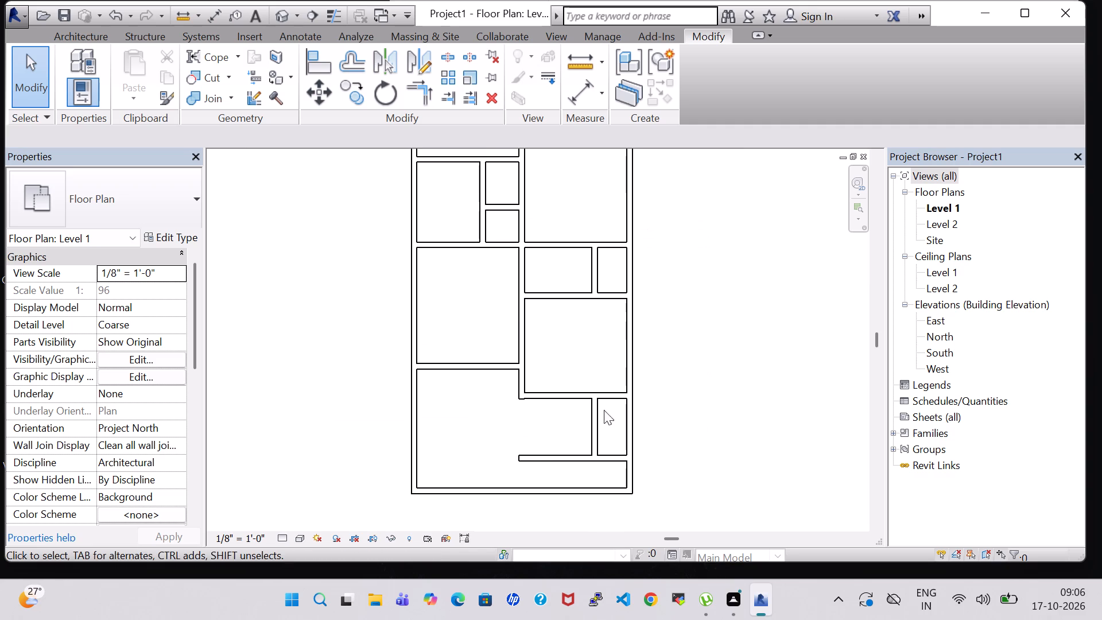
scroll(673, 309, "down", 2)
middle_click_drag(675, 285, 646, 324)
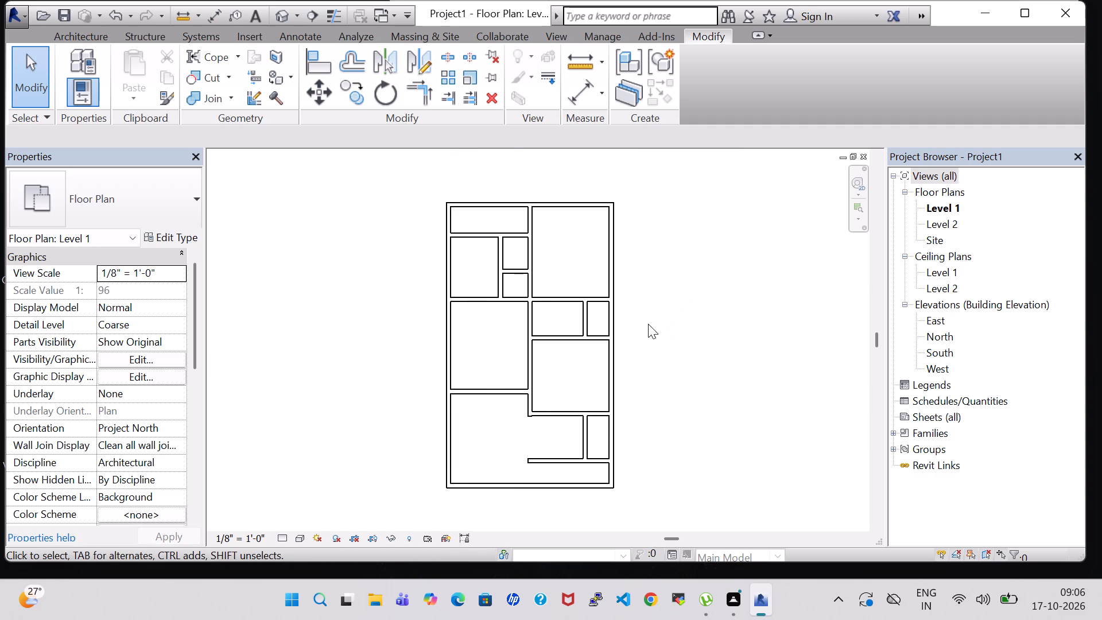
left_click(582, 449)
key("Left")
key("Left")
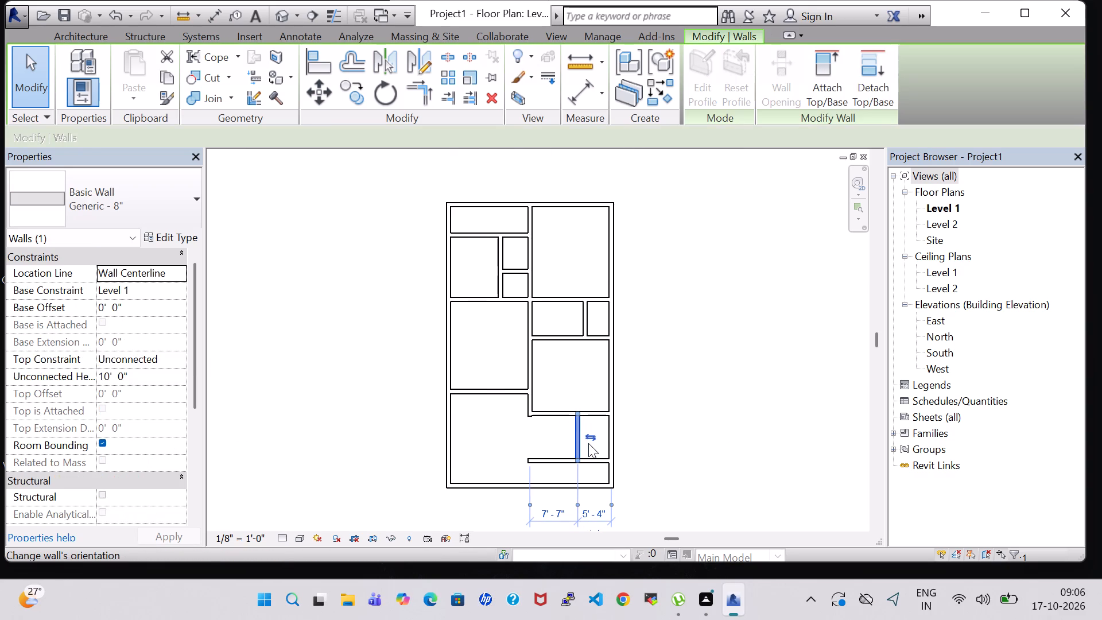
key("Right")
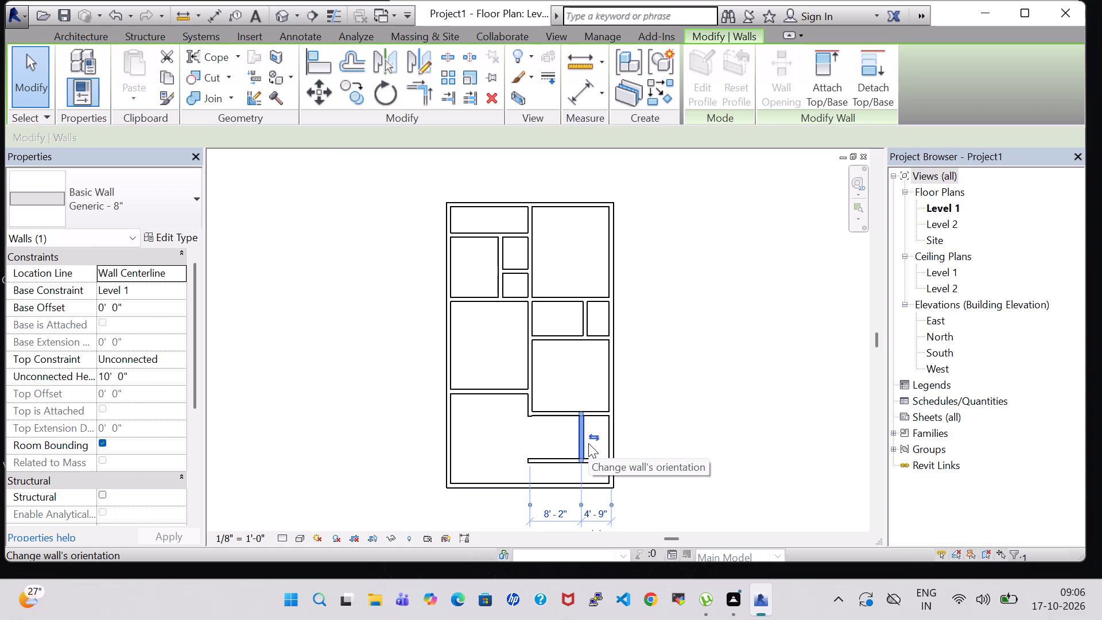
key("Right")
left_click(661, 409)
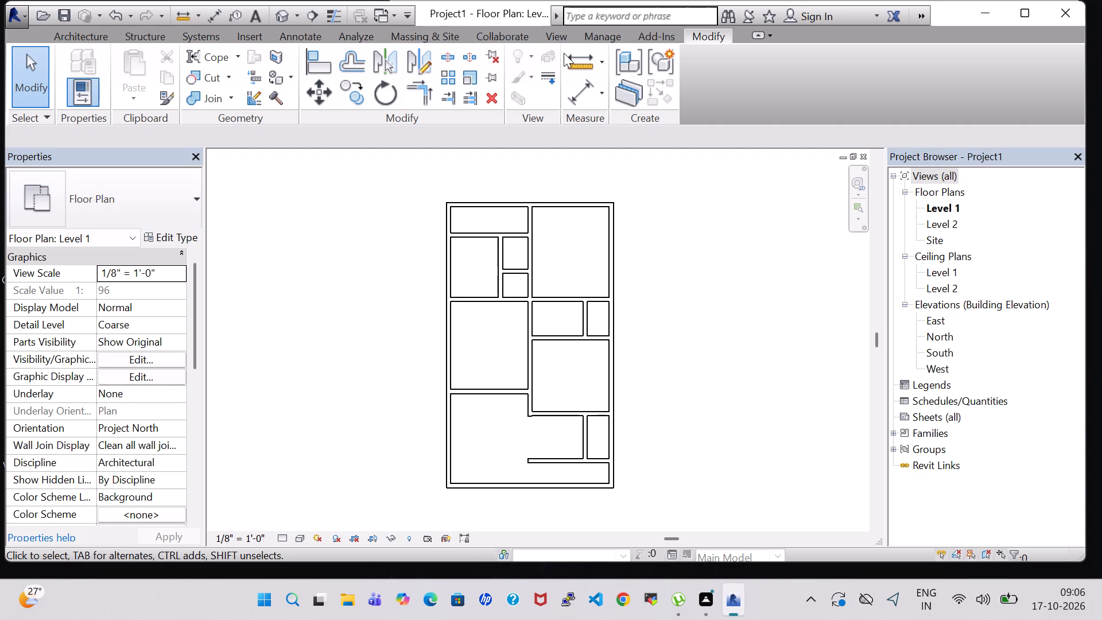
Split the left half's cross-wall below the small rooms at the partition's right face, about 4' 4" from the dividing wall, and at the dividing wall's left face.
left_click(448, 53)
scroll(521, 181, "up", 4)
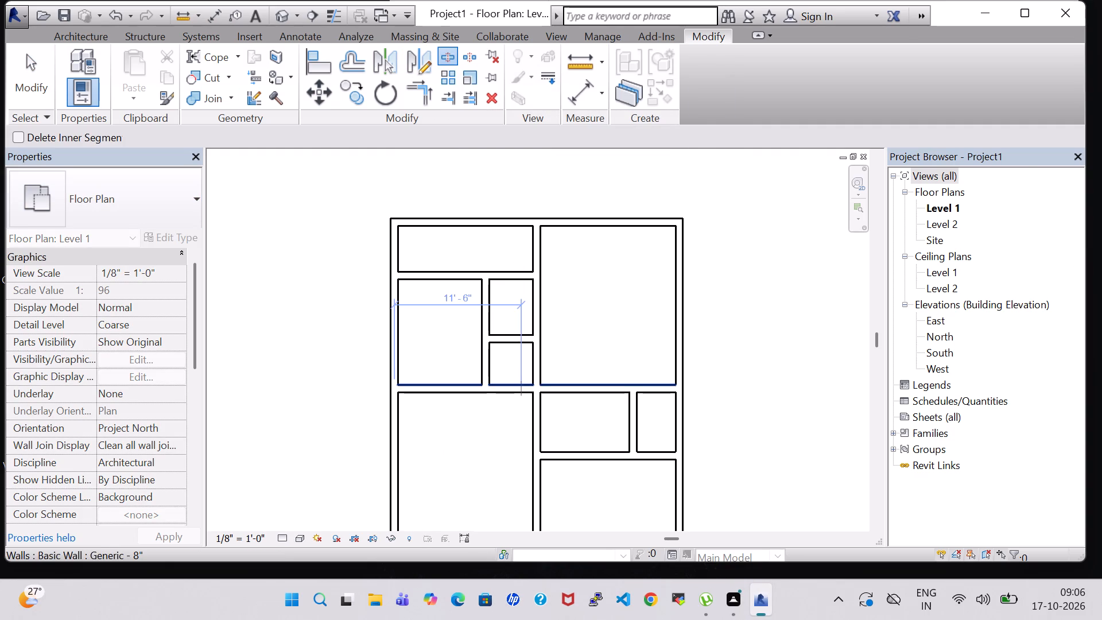
scroll(511, 441, "up", 3)
scroll(503, 384, "up", 3)
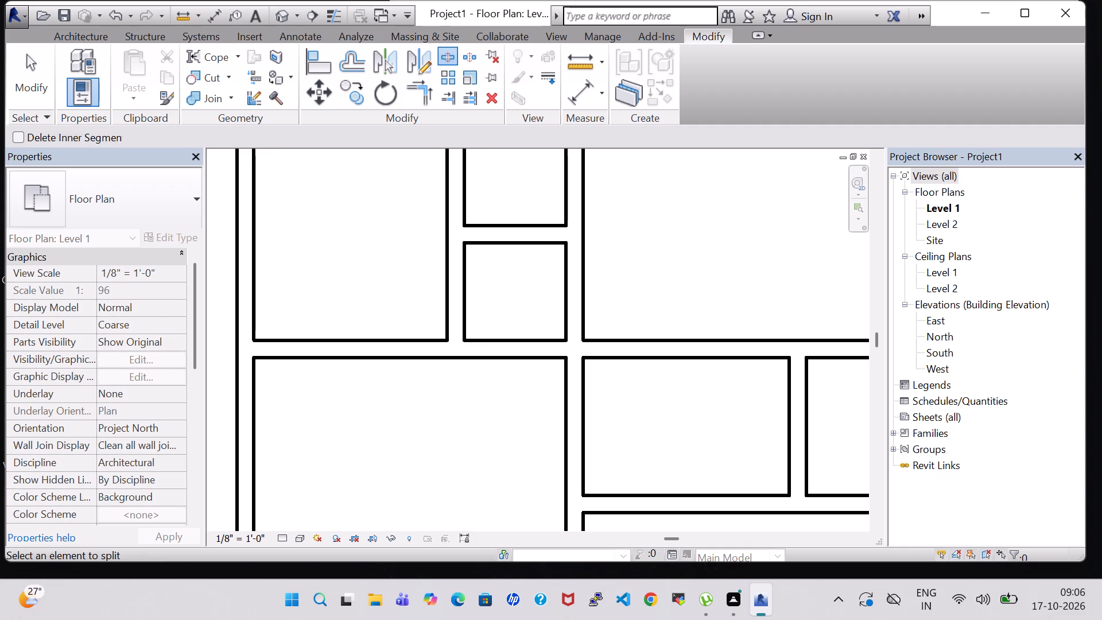
scroll(472, 342, "up", 5)
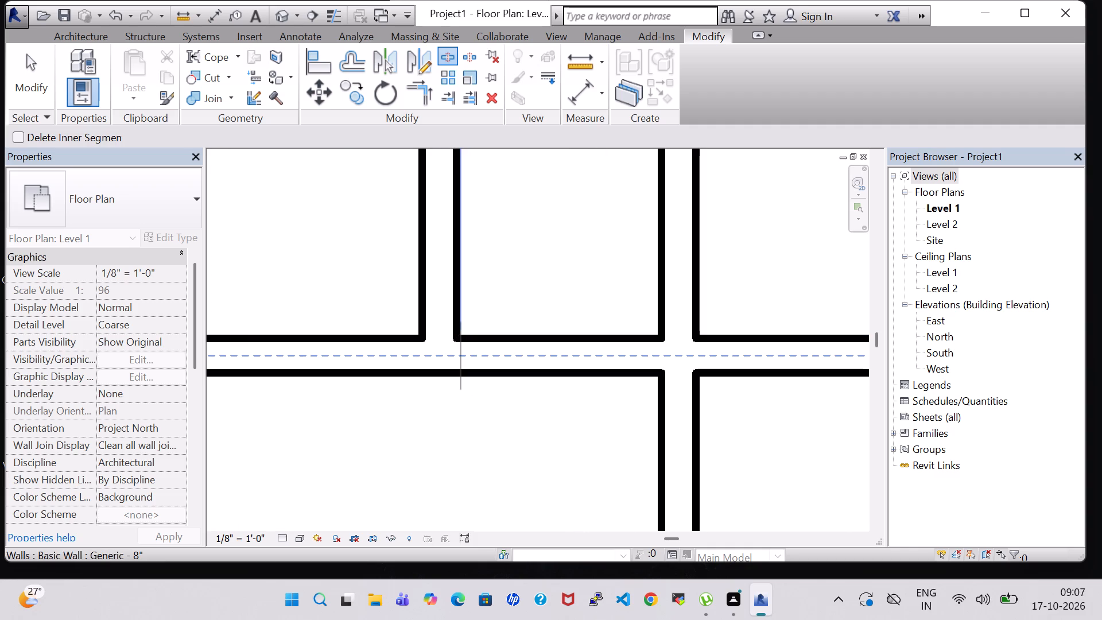
left_click(456, 351)
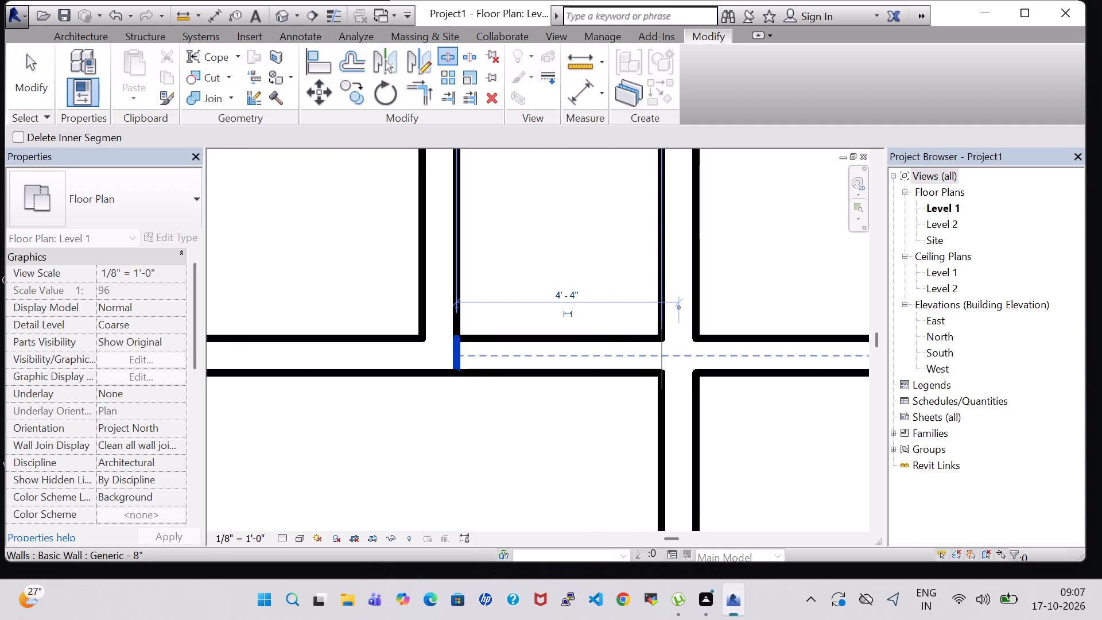
left_click(661, 354)
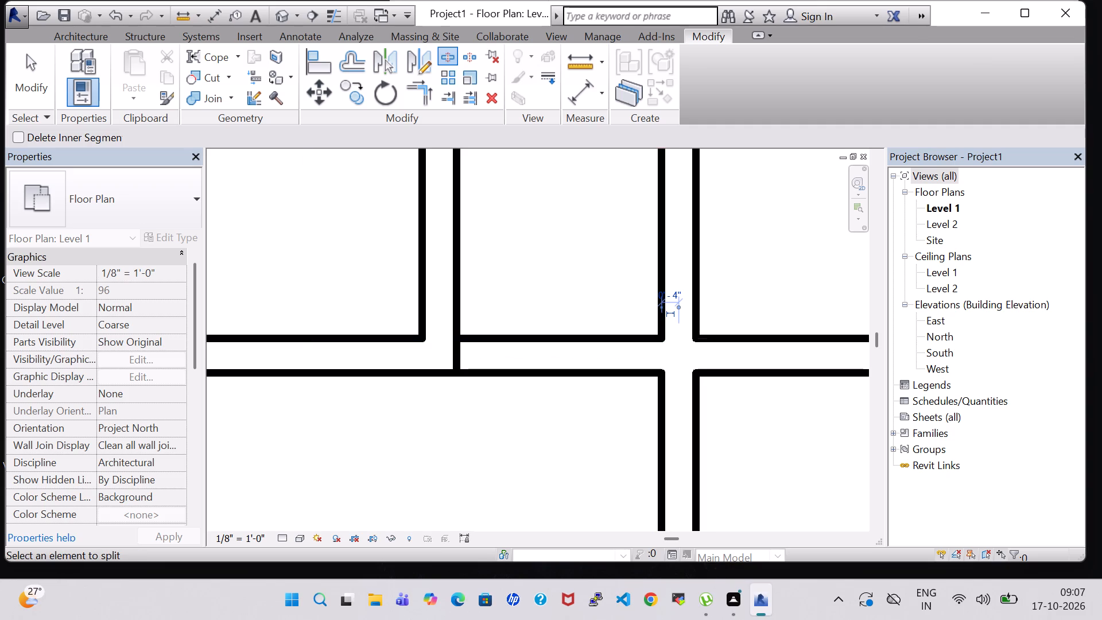
left_click(660, 355)
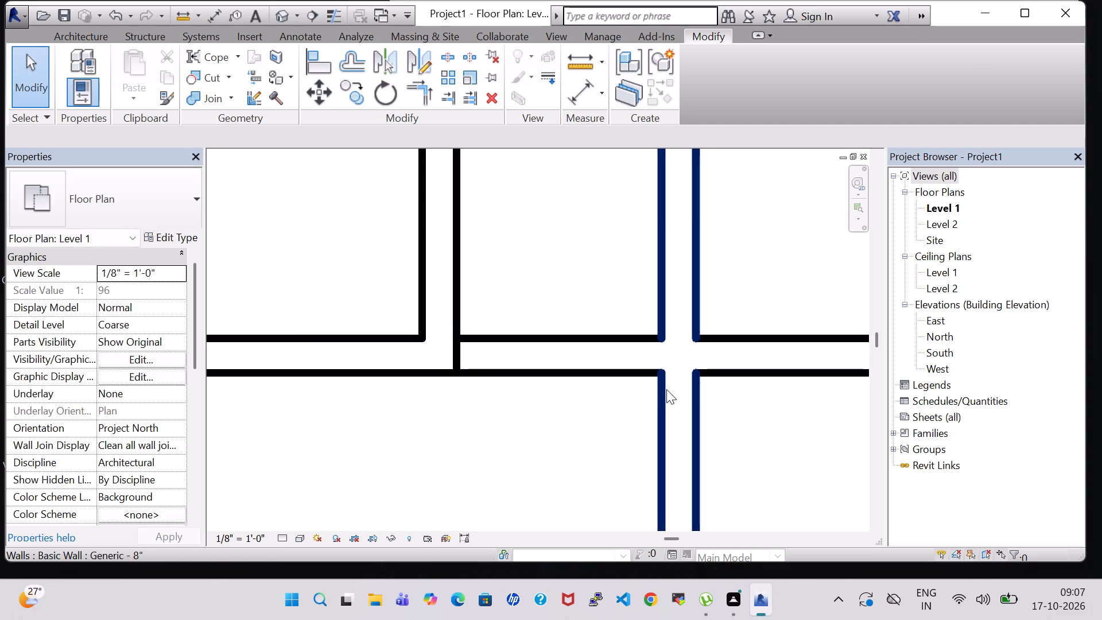
Delete the cross-wall segment between the partition and the dividing wall, below the left half's lower small room.
left_click(616, 338)
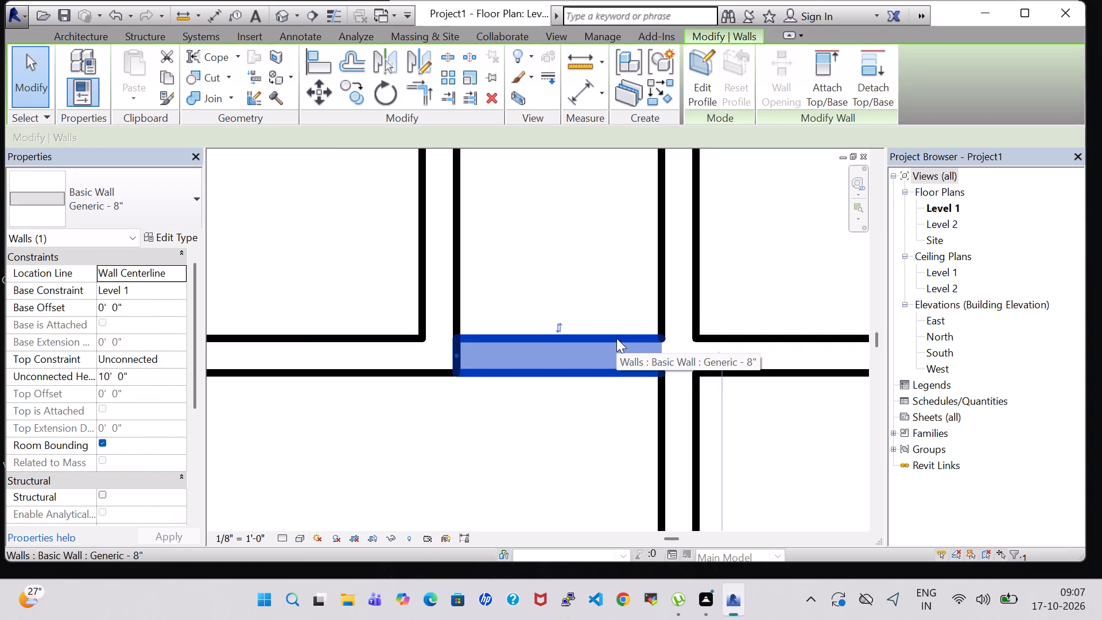
key("Delete")
Examine the short cross-wall between the left half's small rooms and the layout of the walls around it.
scroll(632, 370, "down", 5)
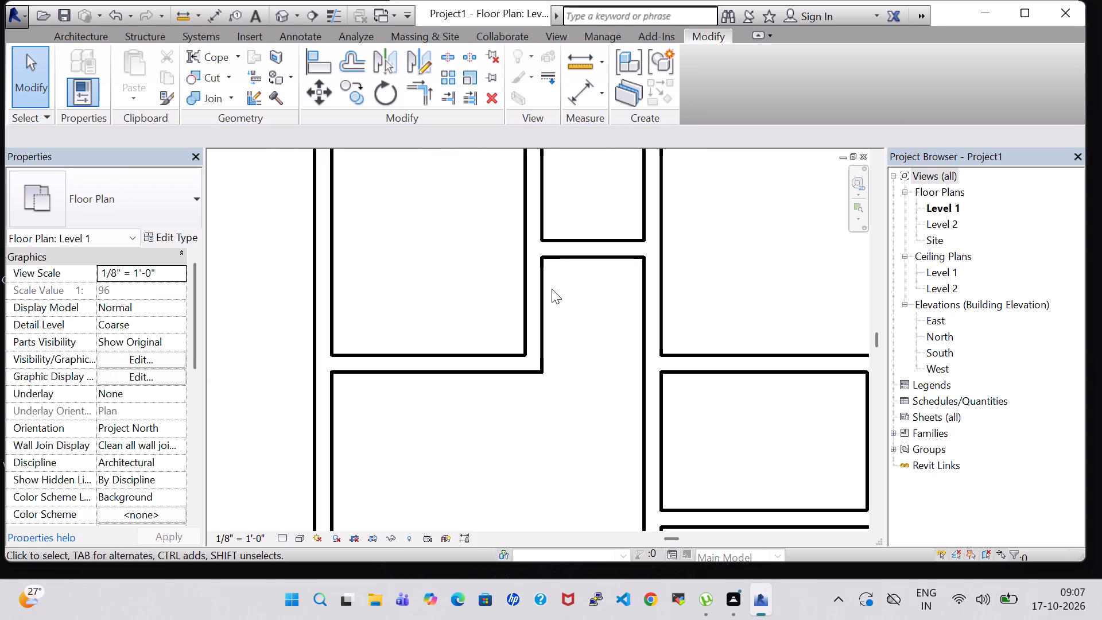
middle_click_drag(573, 289, 573, 410)
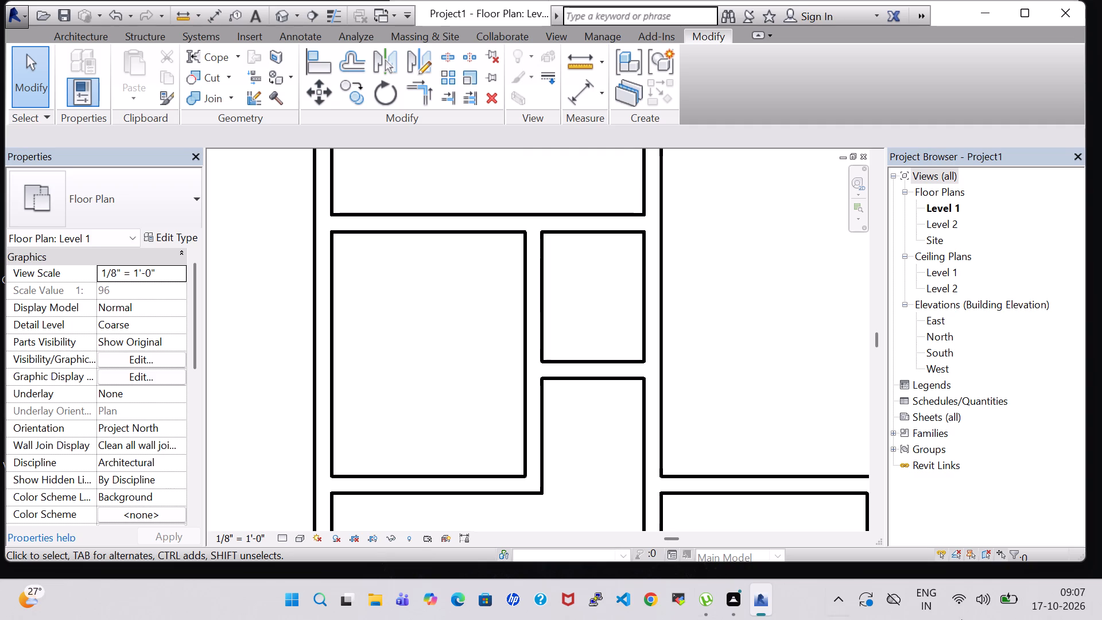
left_click(585, 367)
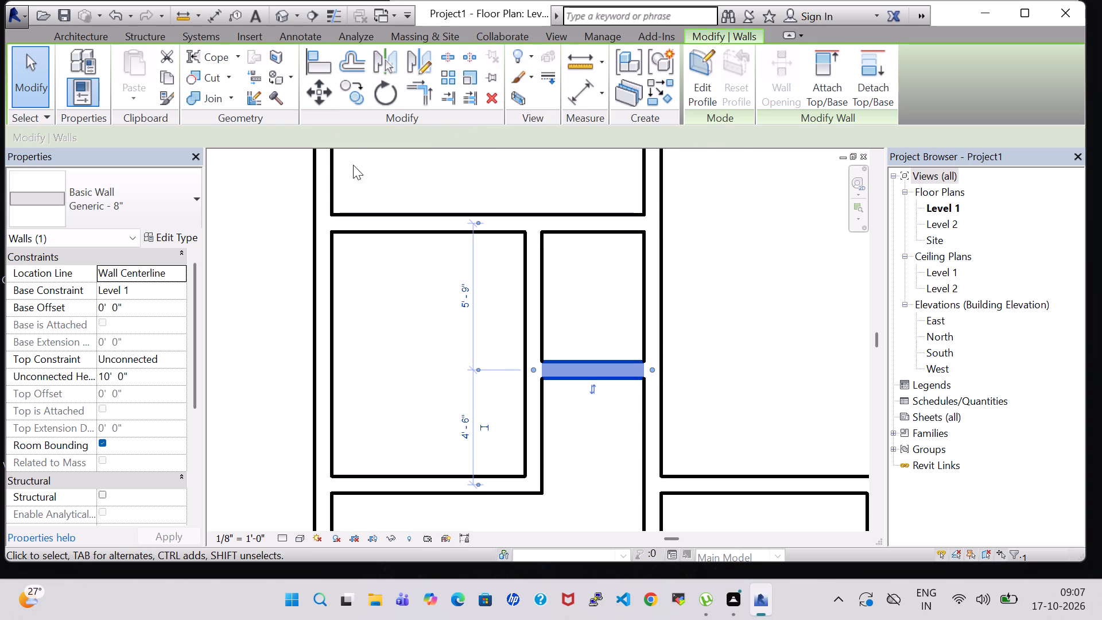
scroll(452, 214, "down", 2)
middle_click_drag(434, 300, 439, 363)
scroll(436, 354, "down", 1)
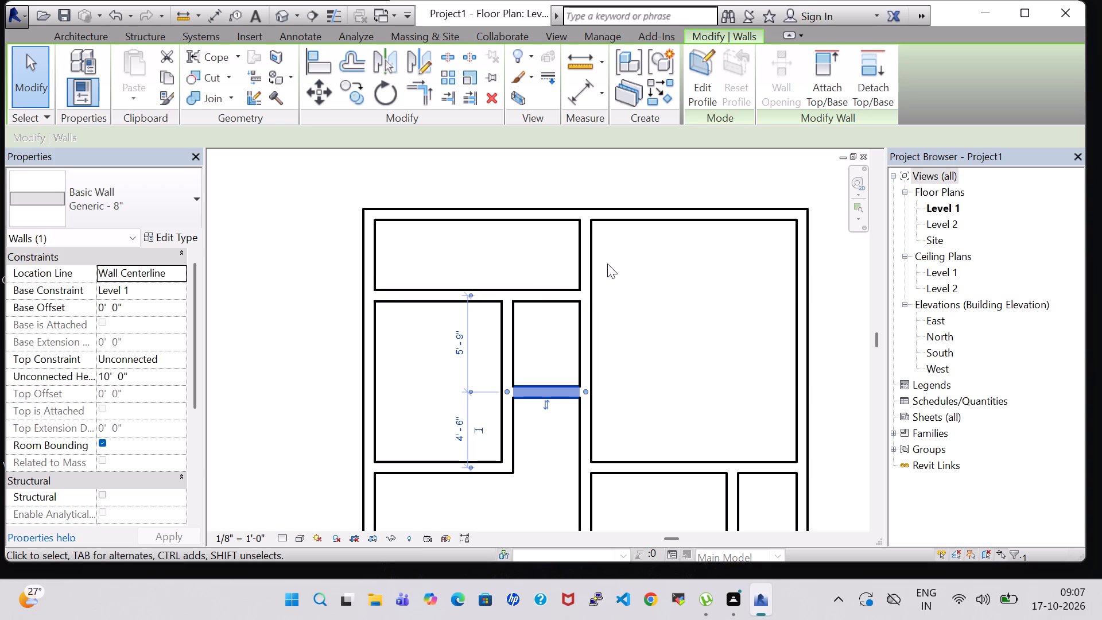
scroll(544, 309, "down", 1)
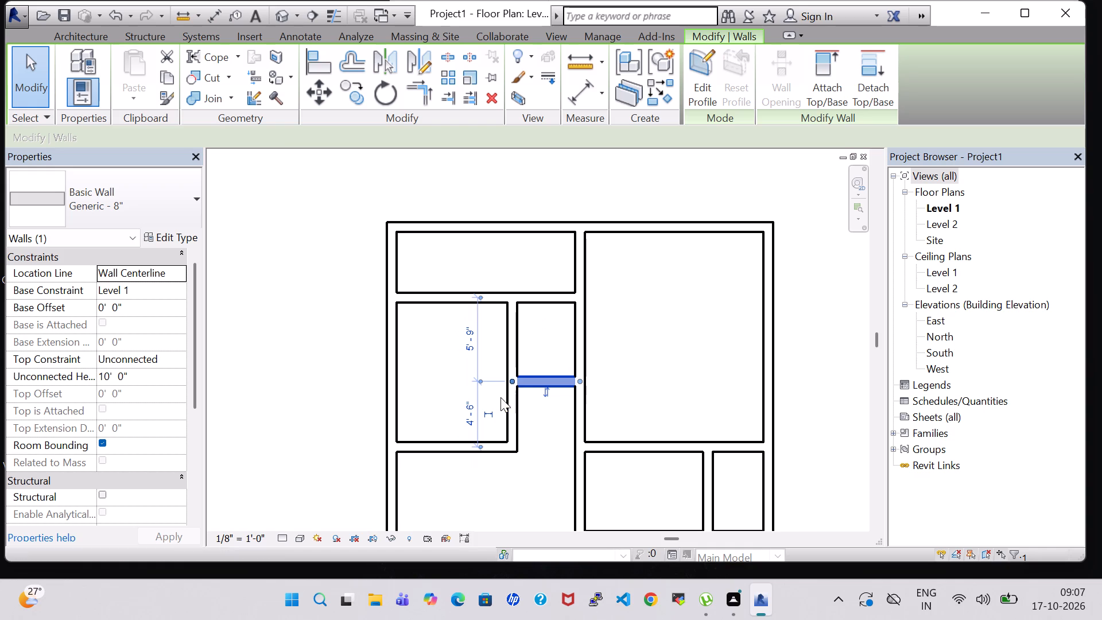
left_click(292, 373)
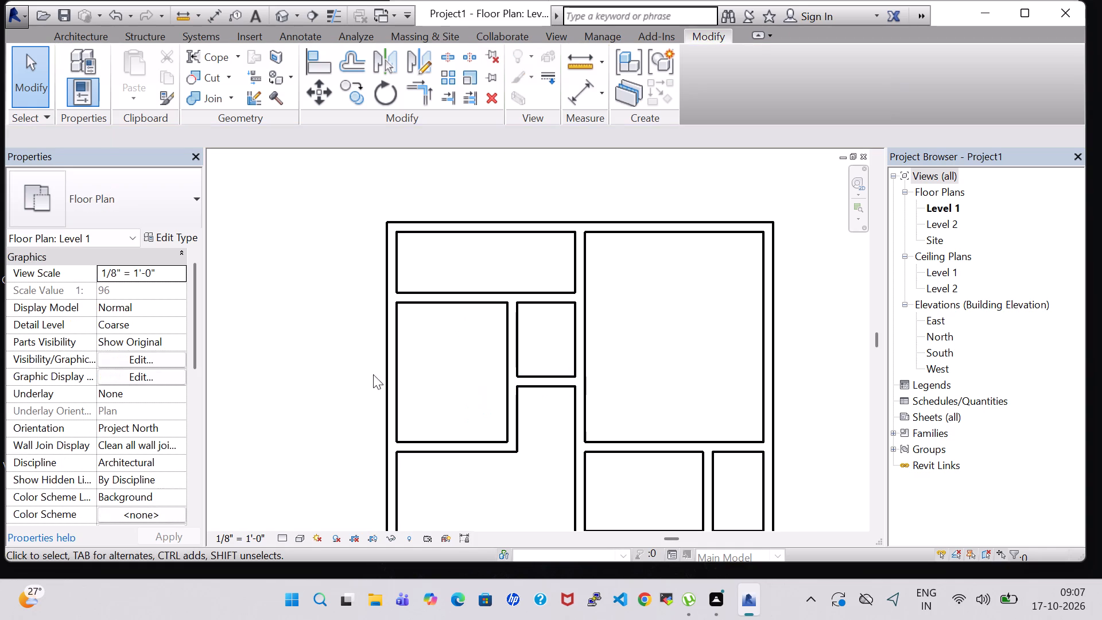
middle_click_drag(449, 400, 449, 346)
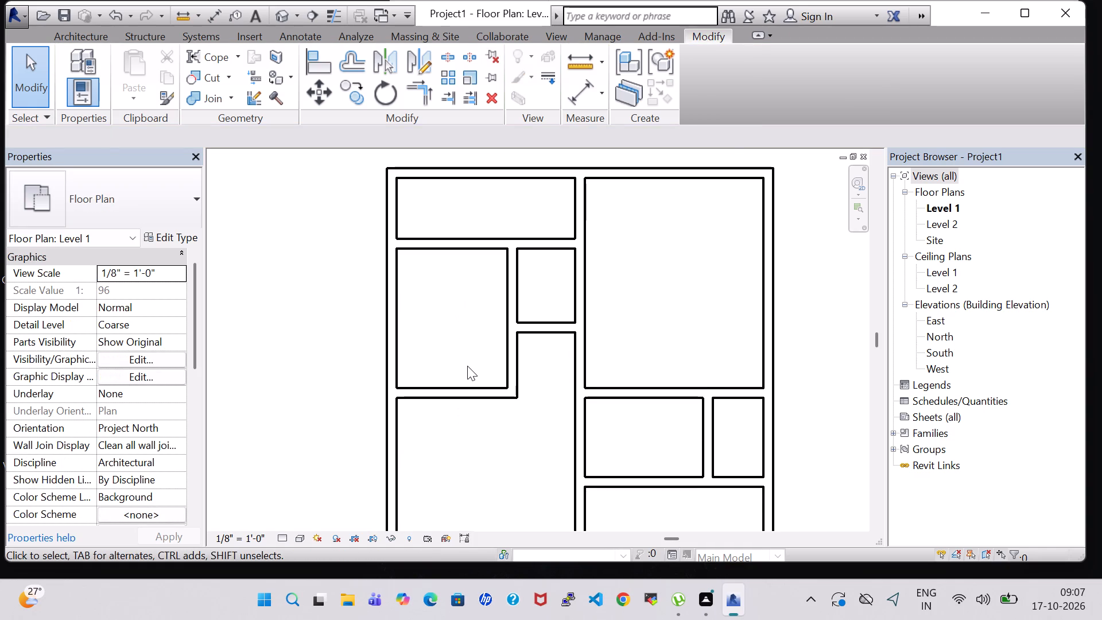
scroll(467, 366, "down", 2)
middle_click_drag(461, 503, 408, 418)
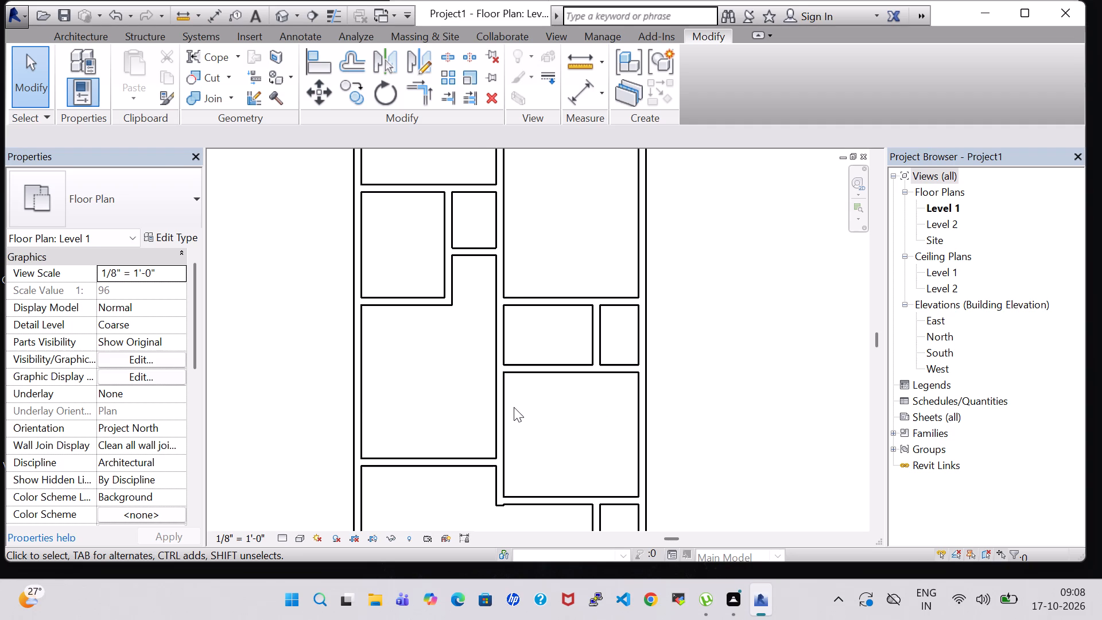
scroll(433, 403, "down", 1)
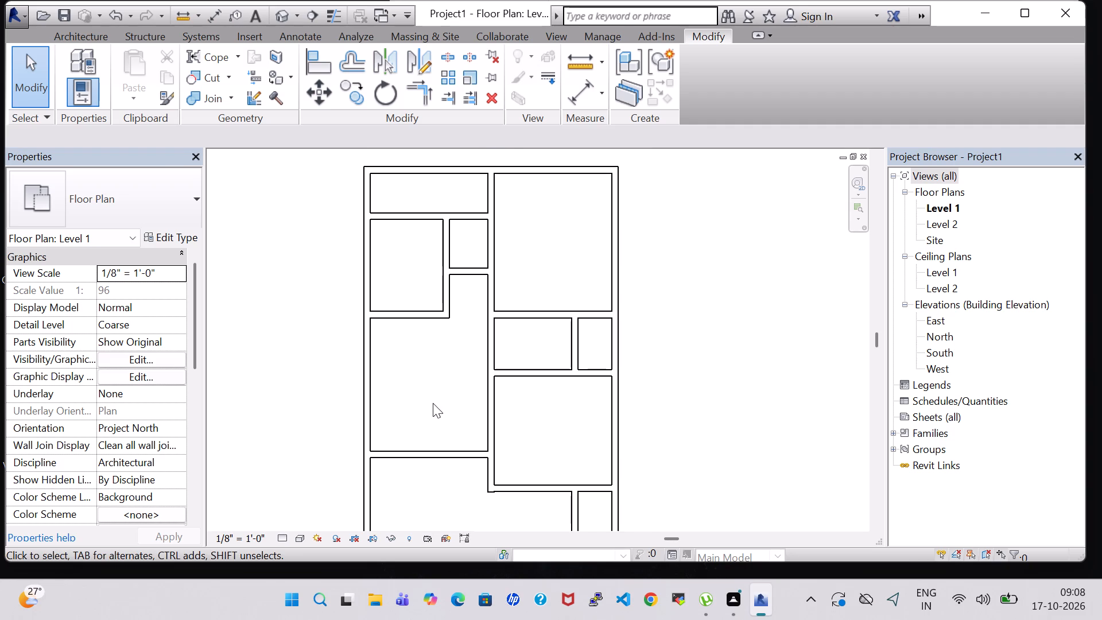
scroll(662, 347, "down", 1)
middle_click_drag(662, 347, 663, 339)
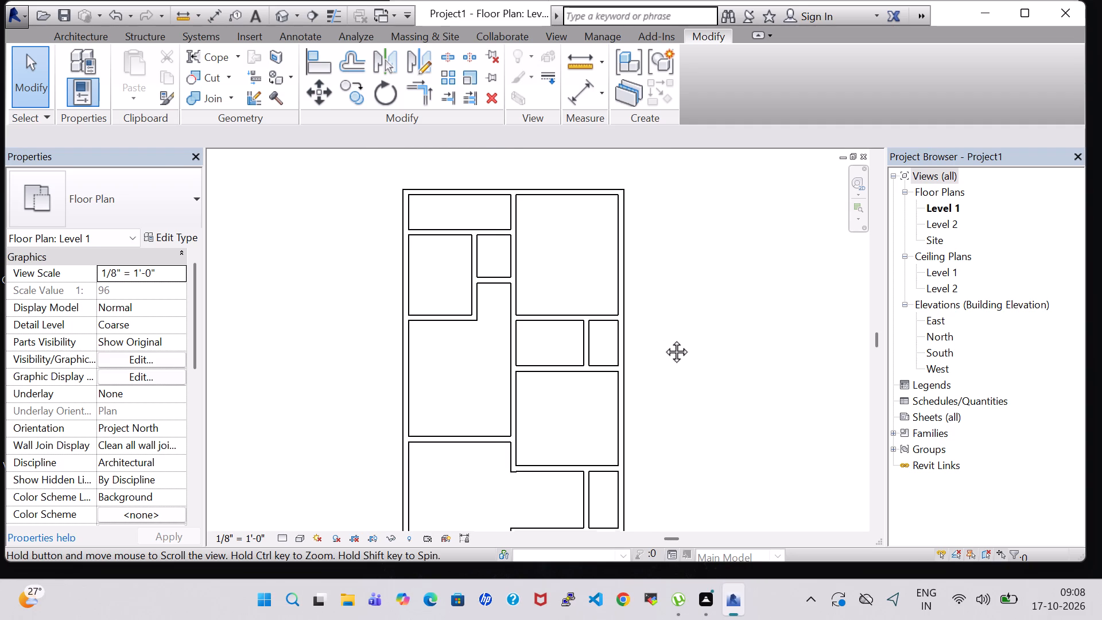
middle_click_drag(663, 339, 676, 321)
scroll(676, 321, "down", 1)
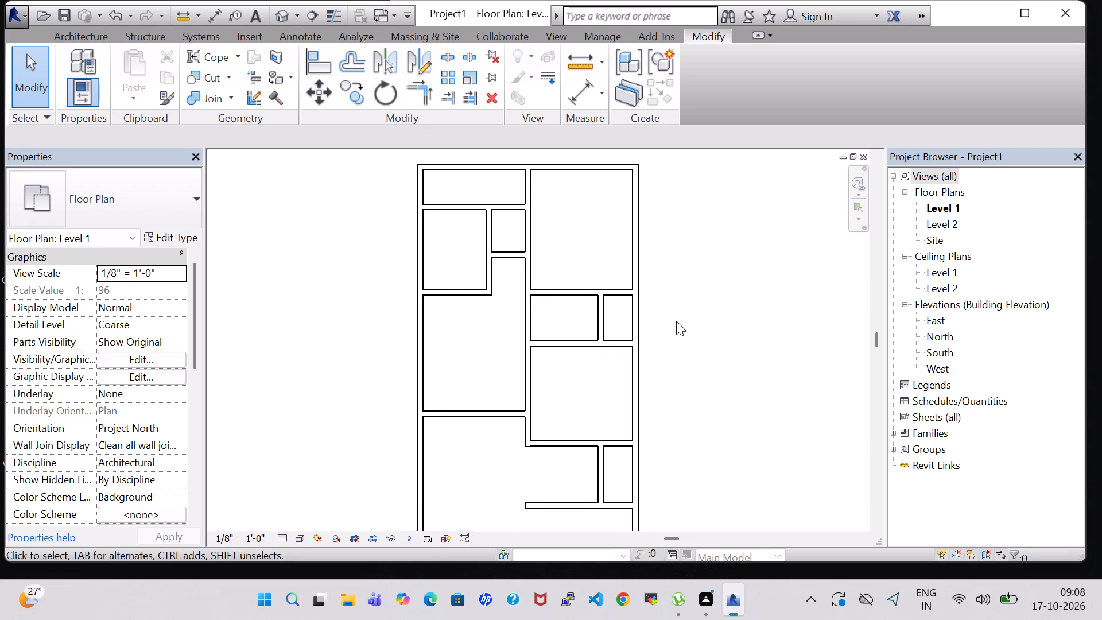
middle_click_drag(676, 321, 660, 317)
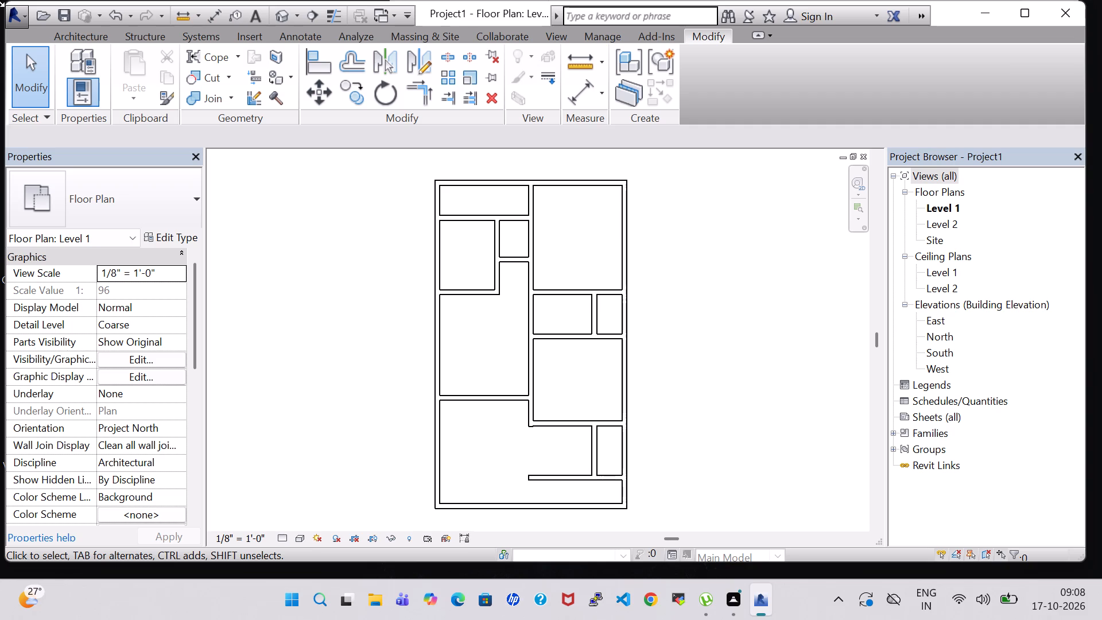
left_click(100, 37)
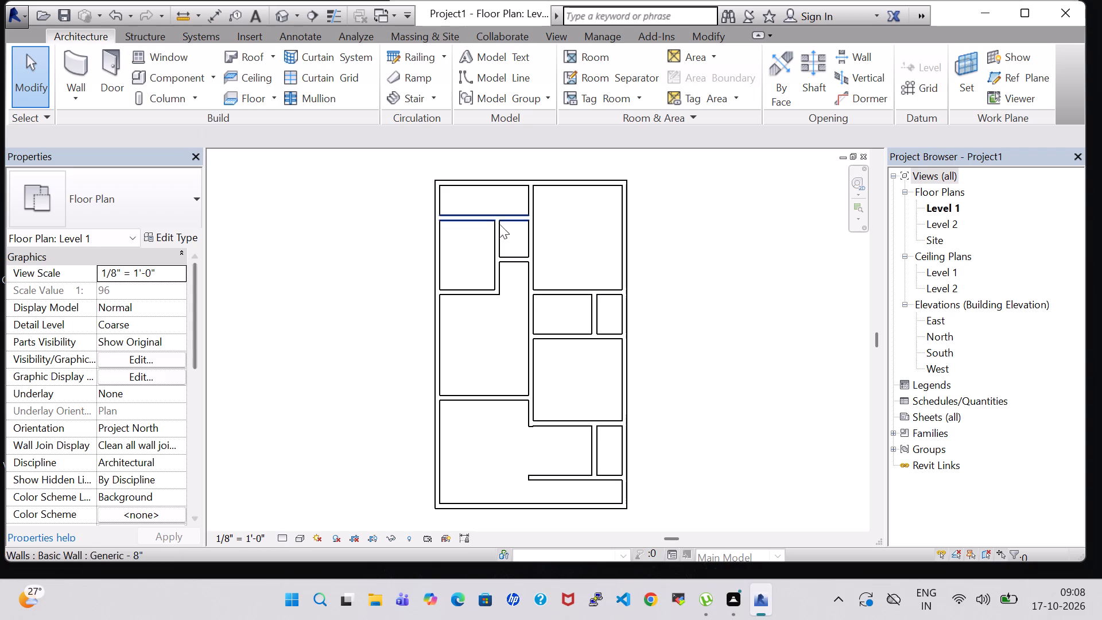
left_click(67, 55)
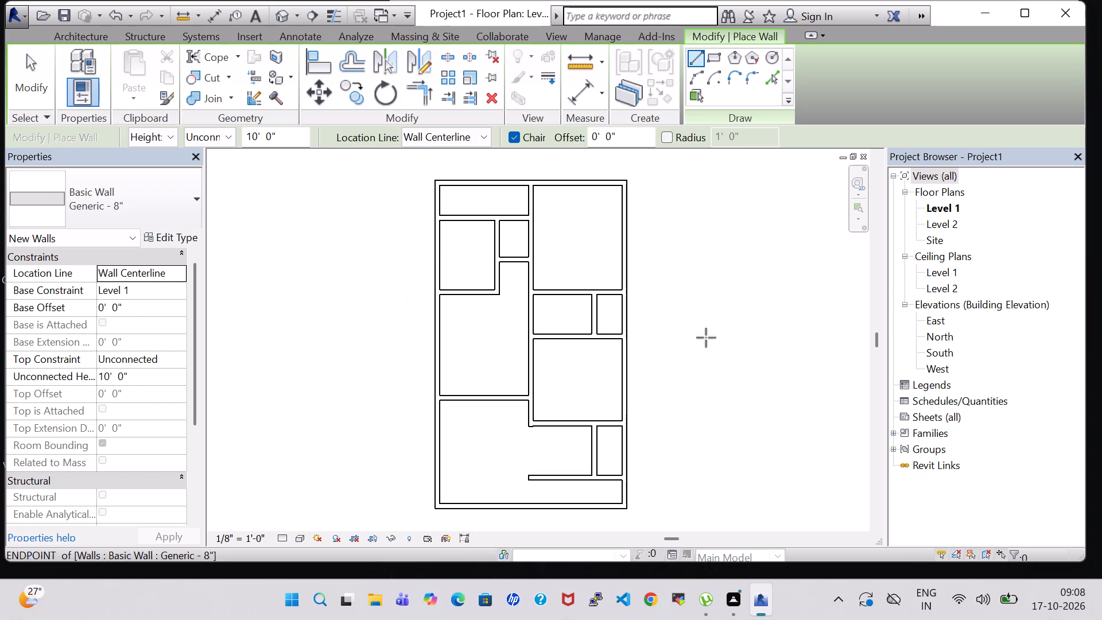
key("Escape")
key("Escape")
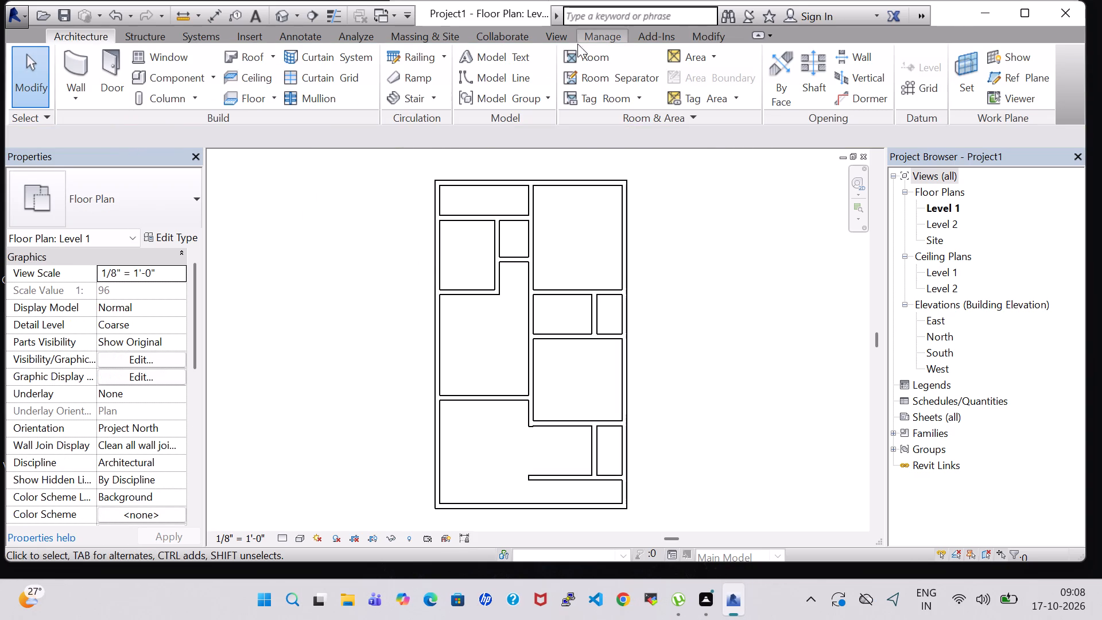
Split the plan's bottom exterior wall at about 2' 6" and 10' 8" from the left exterior wall.
left_click(708, 29)
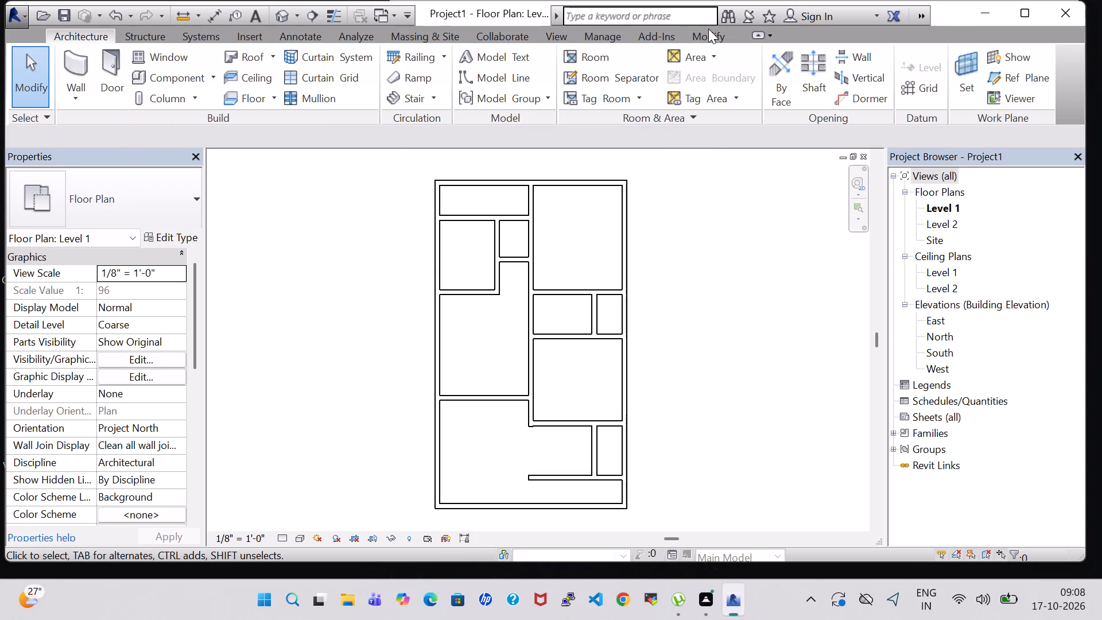
left_click(705, 38)
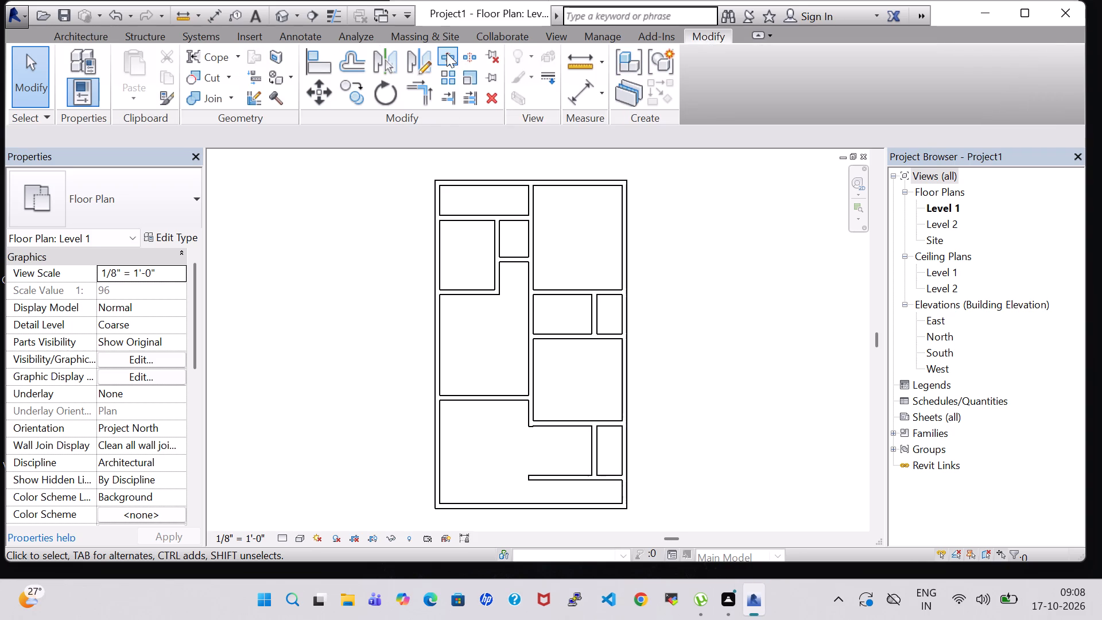
left_click(447, 53)
scroll(731, 402, "up", 2)
middle_click_drag(690, 400, 731, 239)
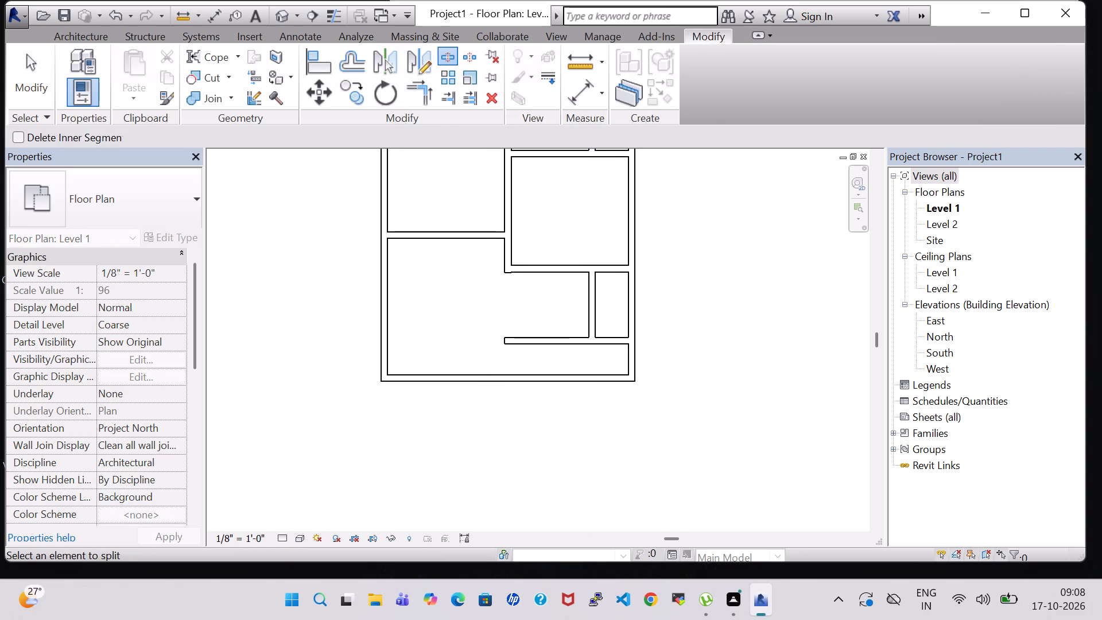
scroll(700, 295, "up", 1)
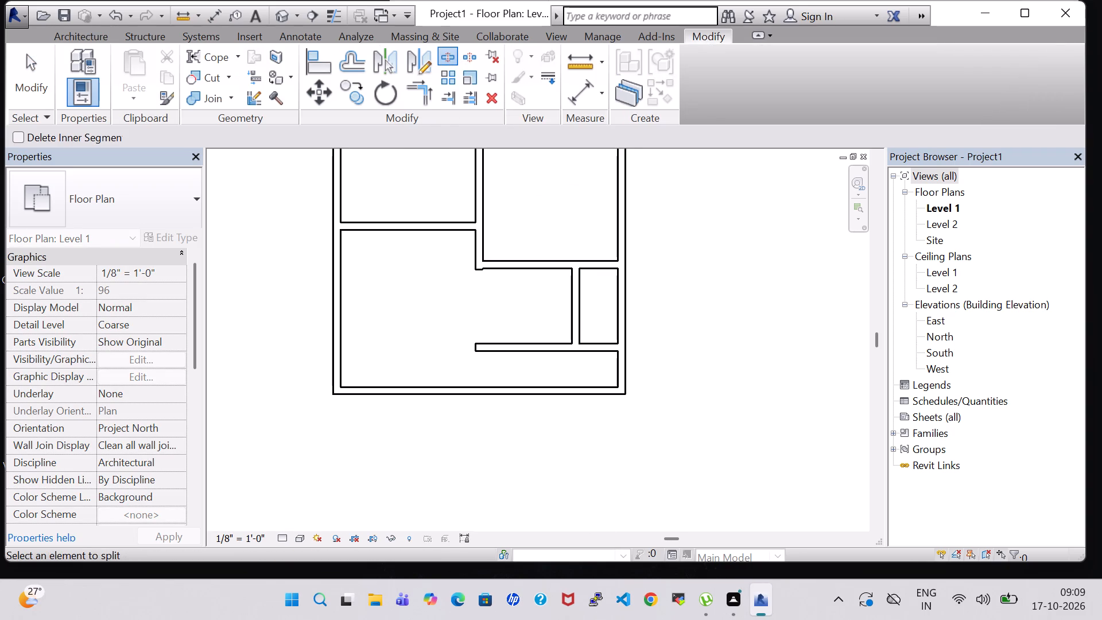
left_click(364, 396)
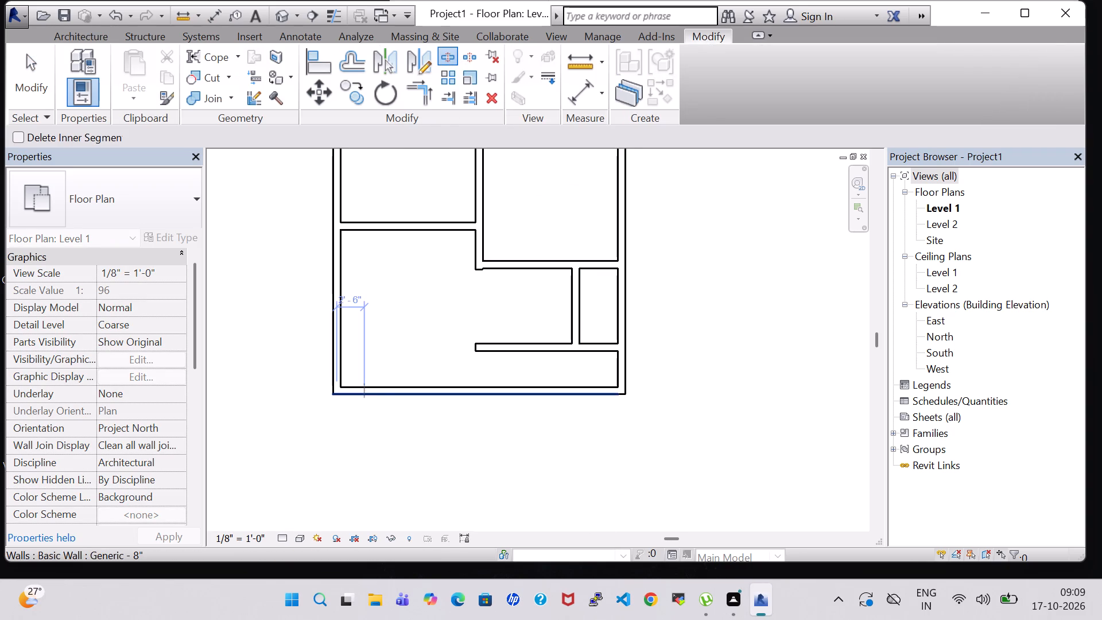
left_click(455, 389)
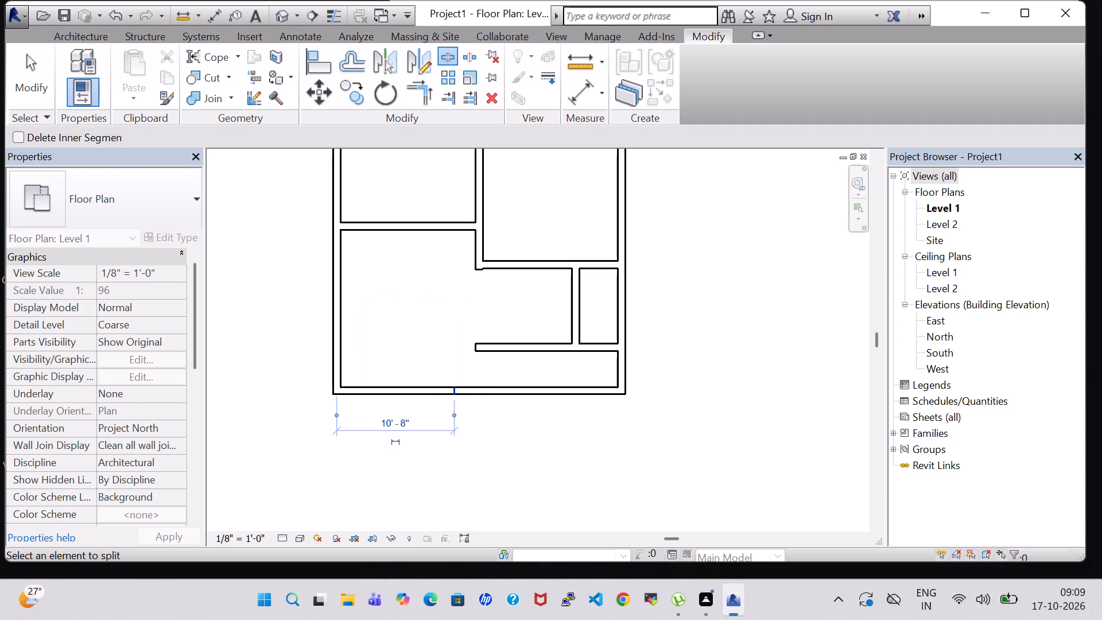
key("Escape")
key("Escape")
Delete the bottom exterior wall's segment between the two split points.
left_click(439, 394)
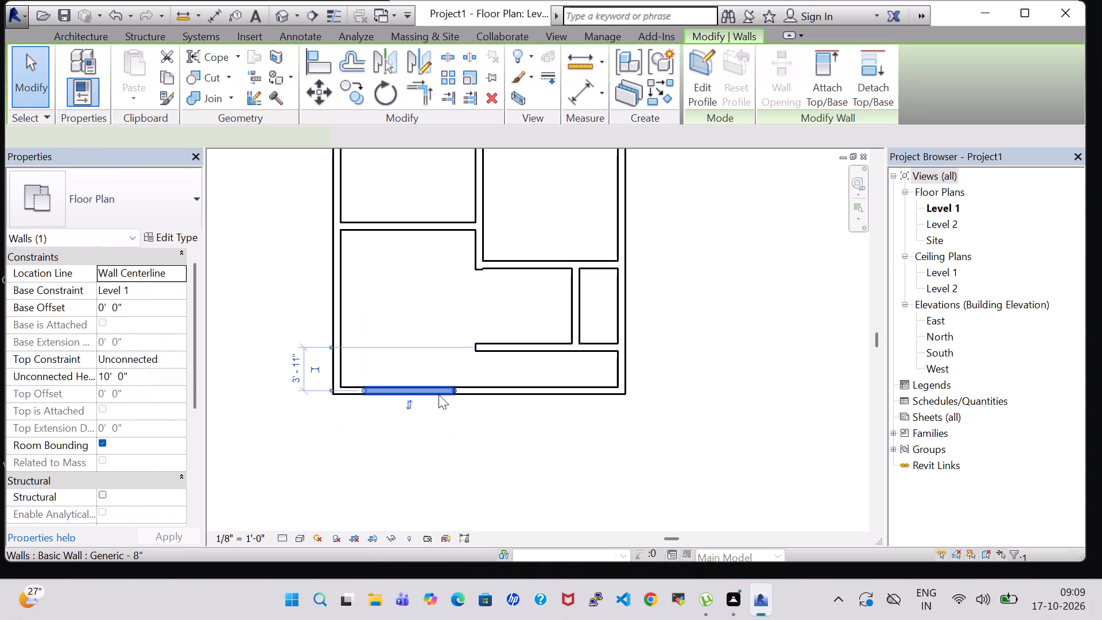
key("Delete")
Examine the whole floor plan with the opening in its bottom exterior wall.
scroll(709, 370, "down", 1)
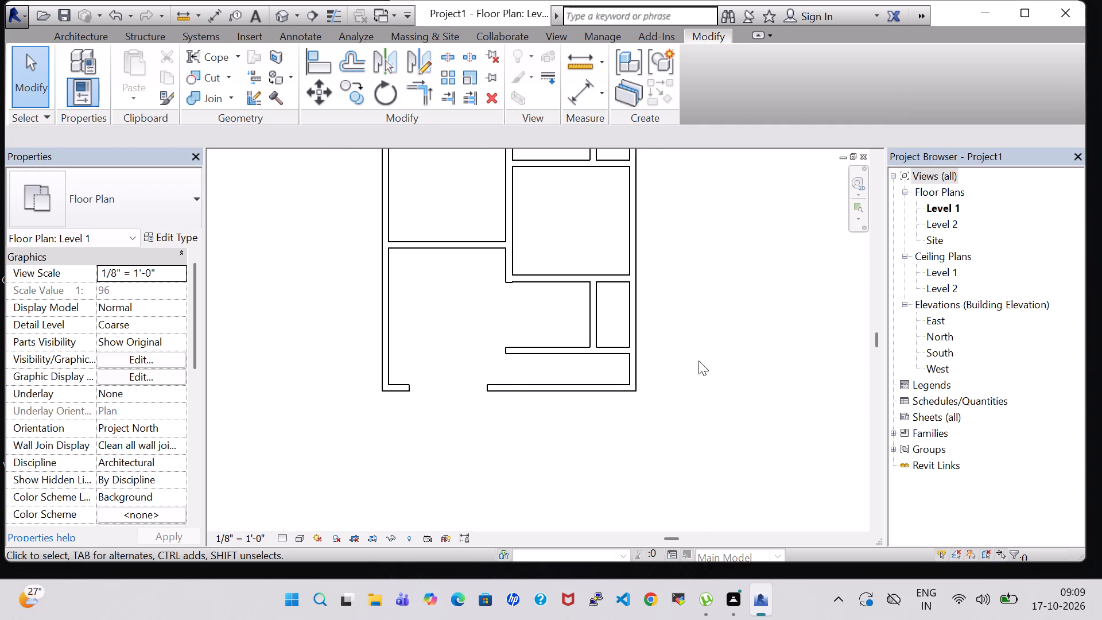
scroll(699, 361, "down", 2)
middle_click_drag(702, 278, 698, 291)
scroll(702, 278, "down", 1)
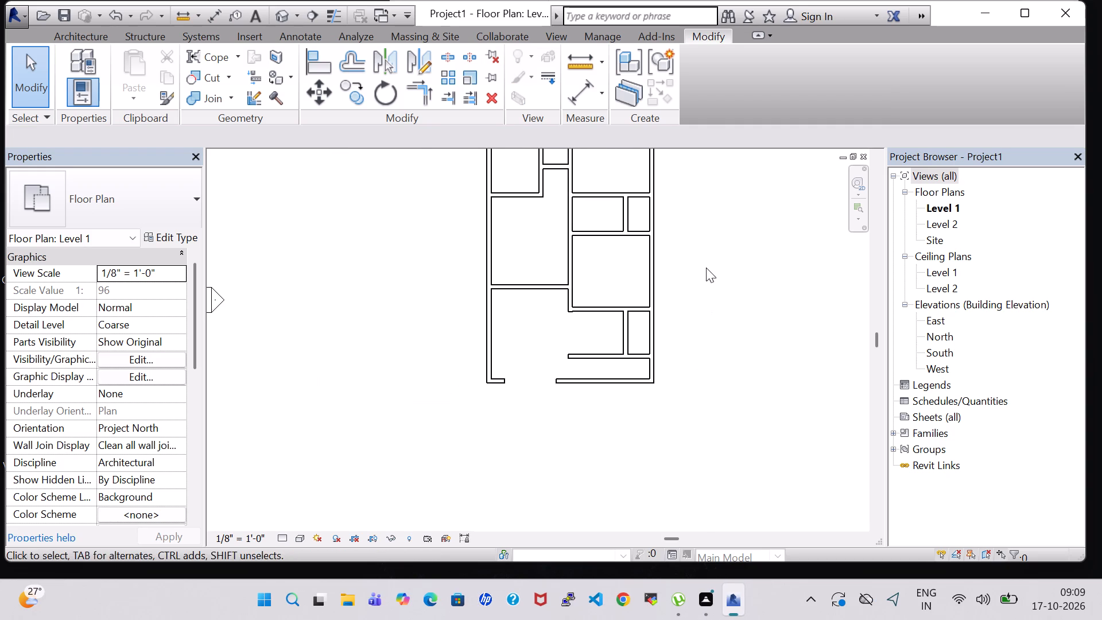
middle_click_drag(706, 268, 657, 350)
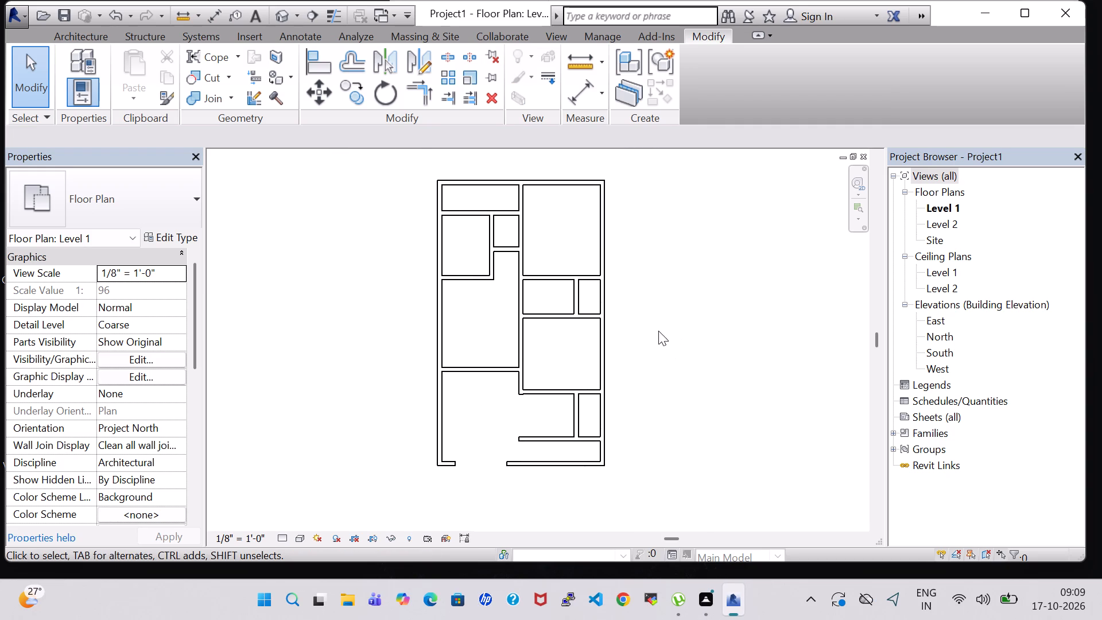
middle_click_drag(663, 318, 651, 329)
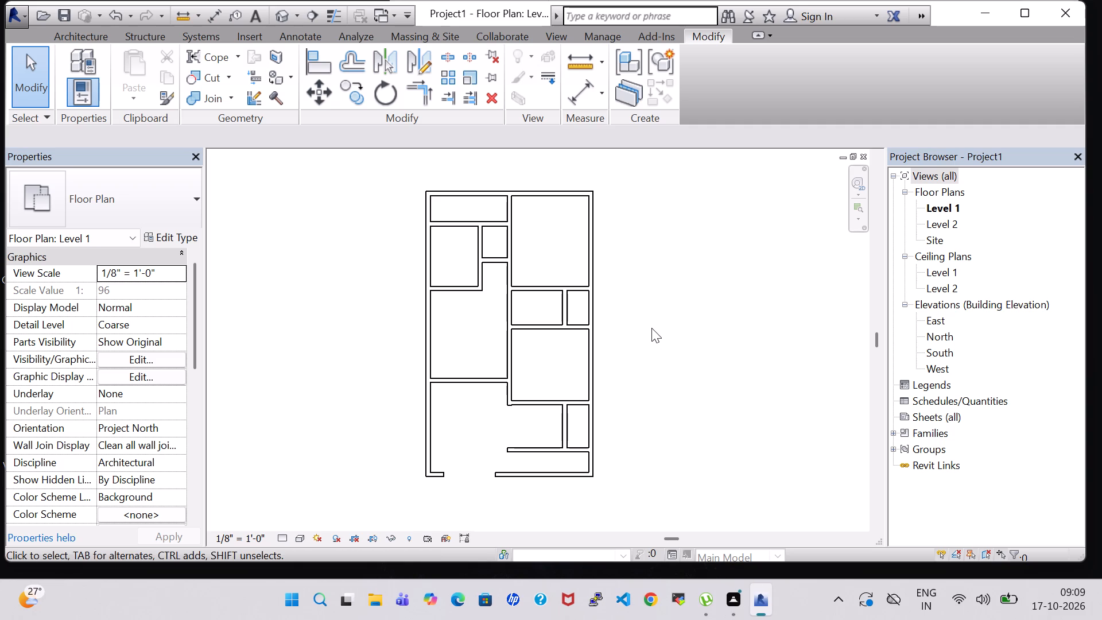
scroll(648, 328, "up", 2)
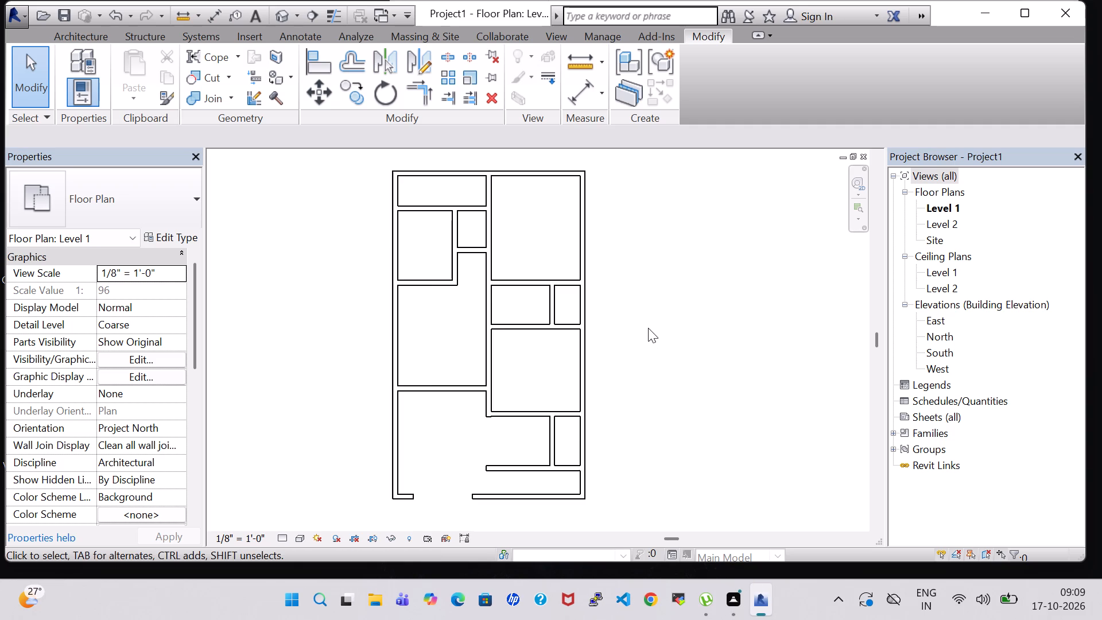
middle_click_drag(682, 336, 718, 336)
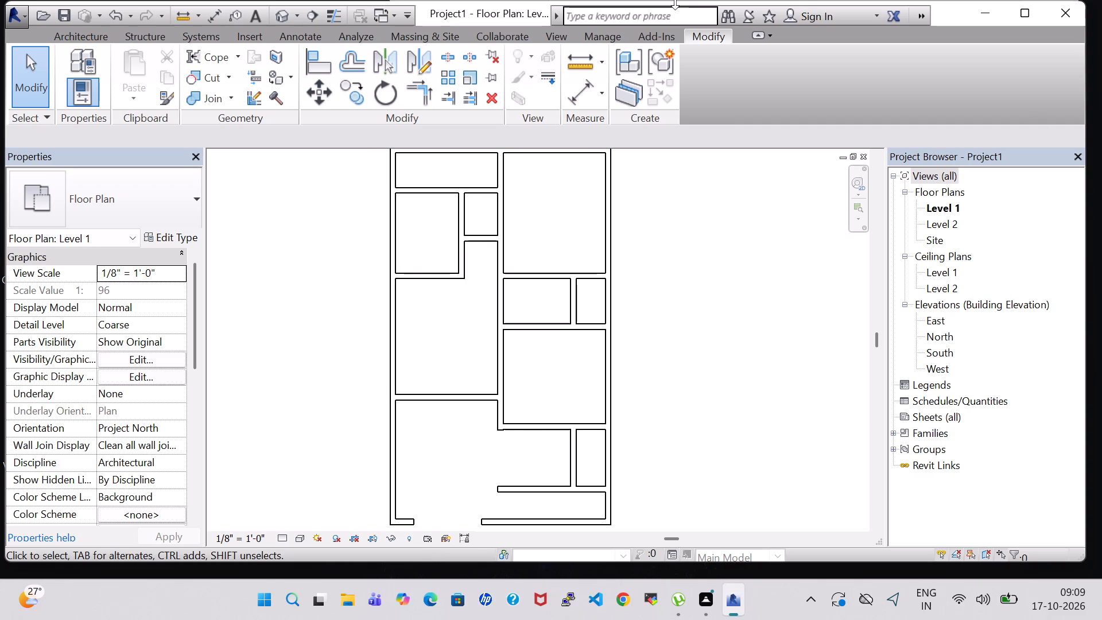
Draw a U-shaped stair between the right half's two lowest cross-walls, with two runs about 6' 5" long and 8 risers each.
left_click(94, 35)
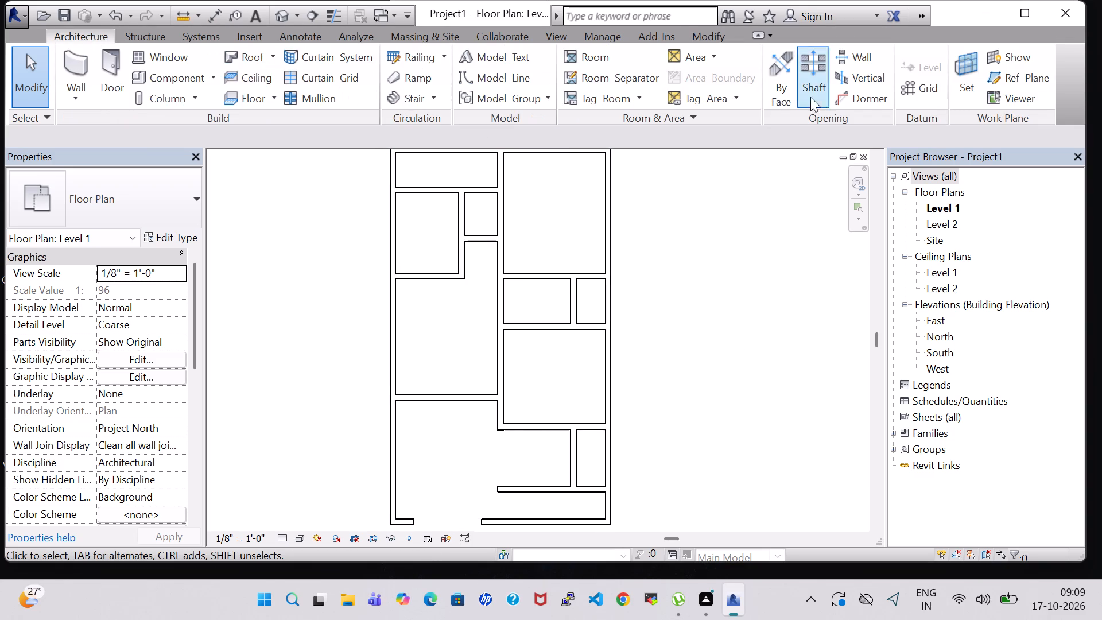
left_click(397, 100)
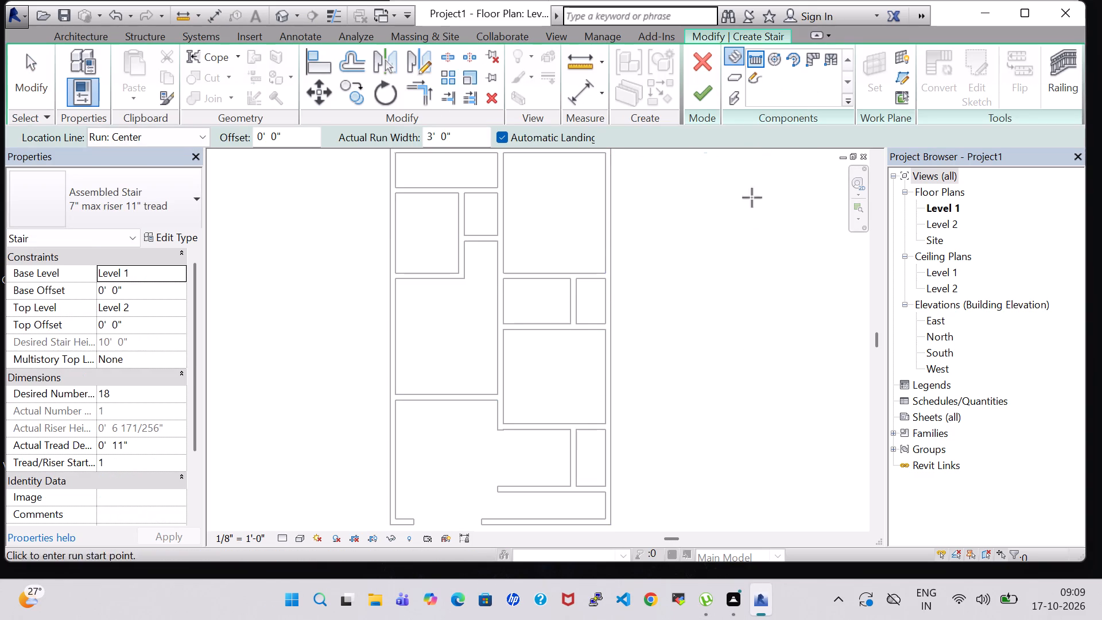
middle_click_drag(732, 278, 807, 154)
scroll(771, 219, "up", 5)
middle_click_drag(549, 326, 754, 175)
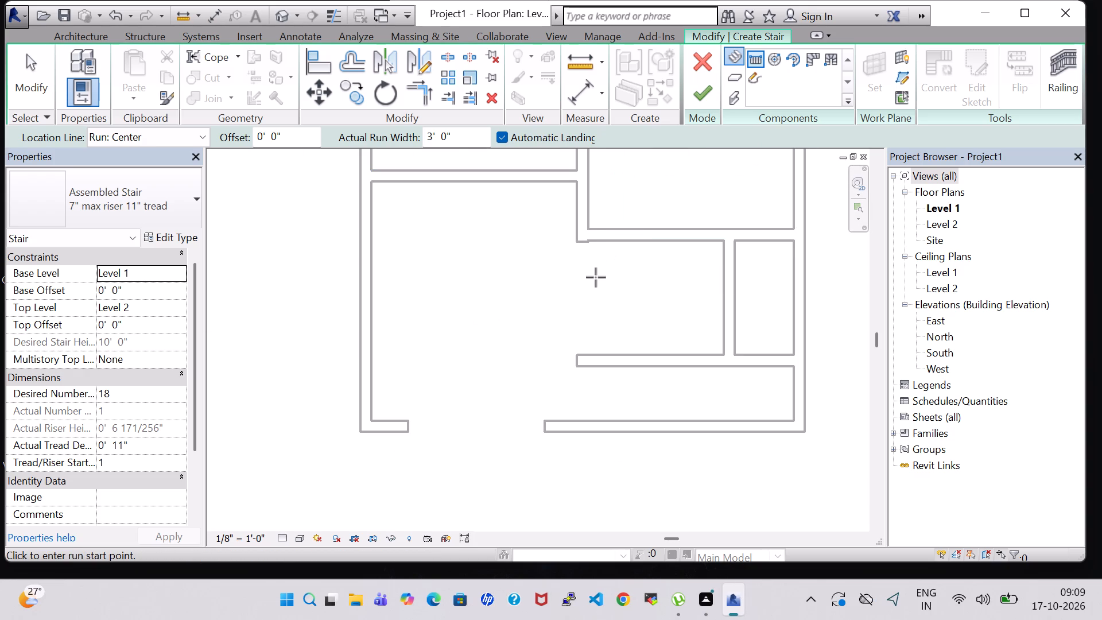
left_click(596, 277)
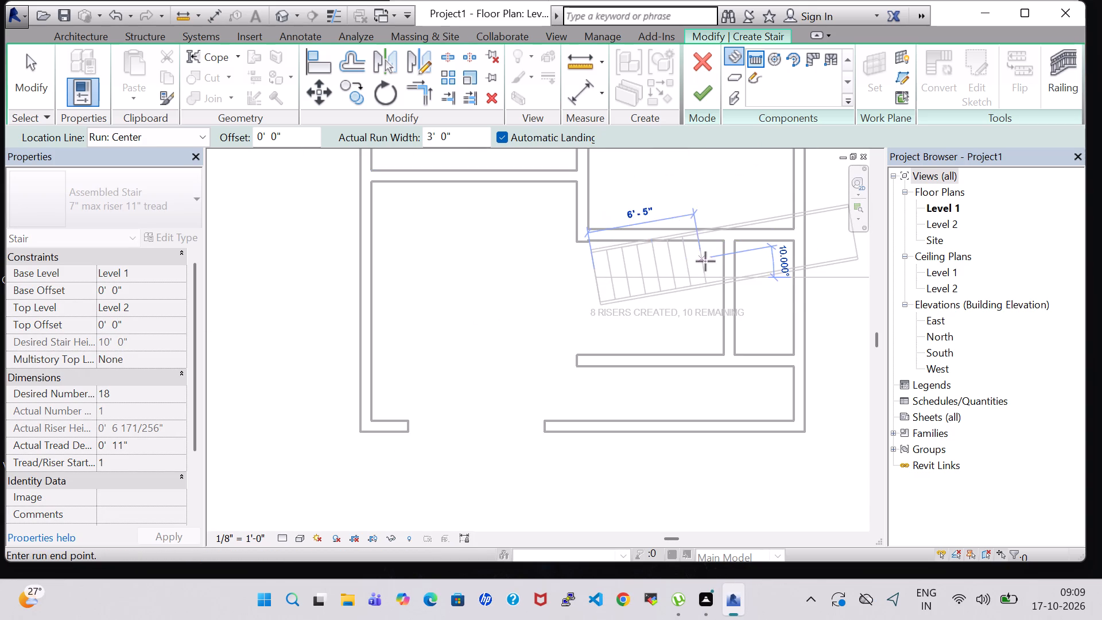
left_click(699, 272)
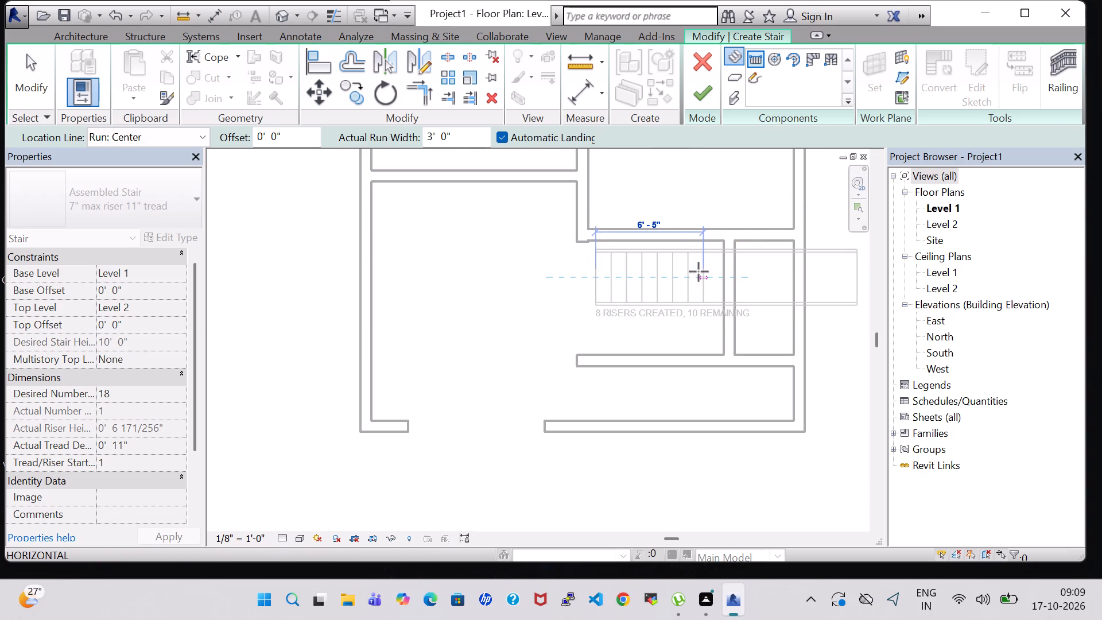
left_click(700, 334)
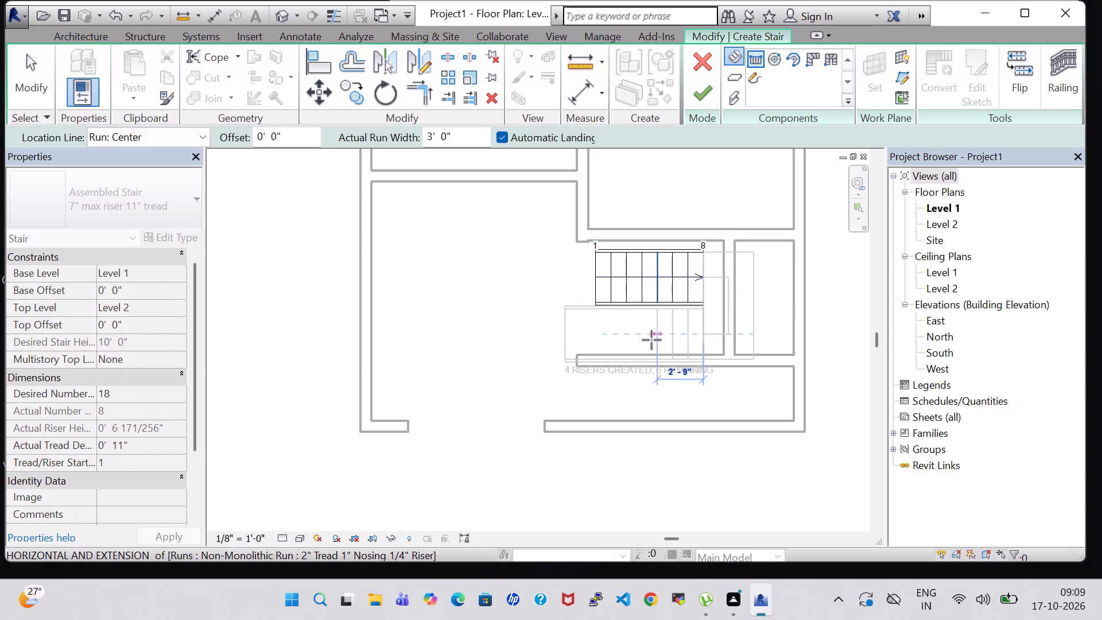
left_click(597, 334)
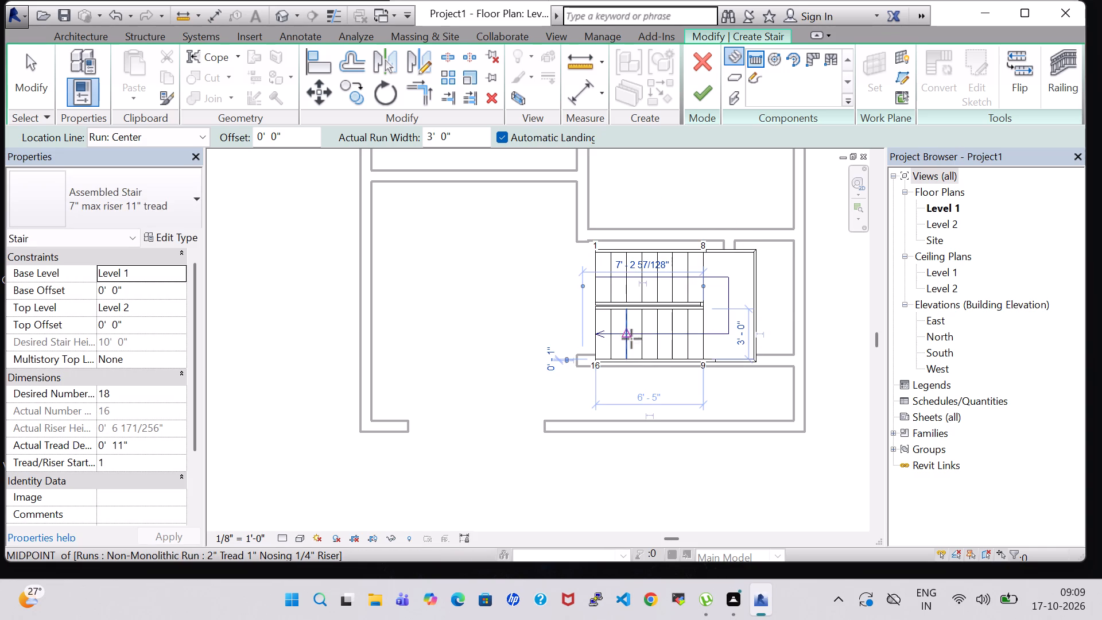
key("Escape")
key("Escape")
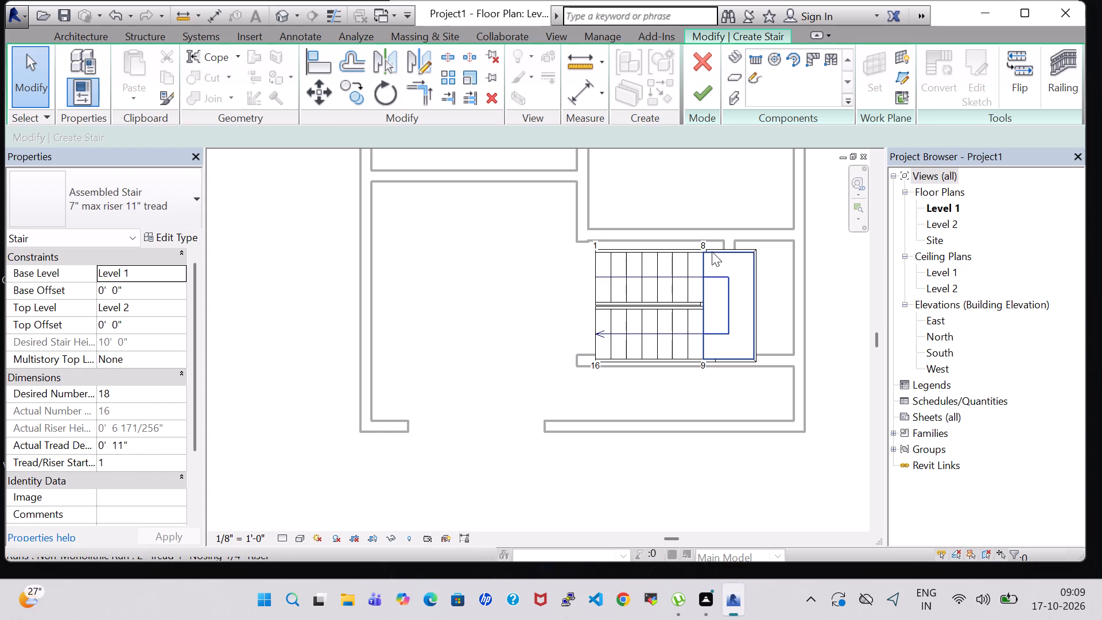
Nudge the stair's upper run up by two increments, left by five, and back right by four.
key("Left")
key("Left")
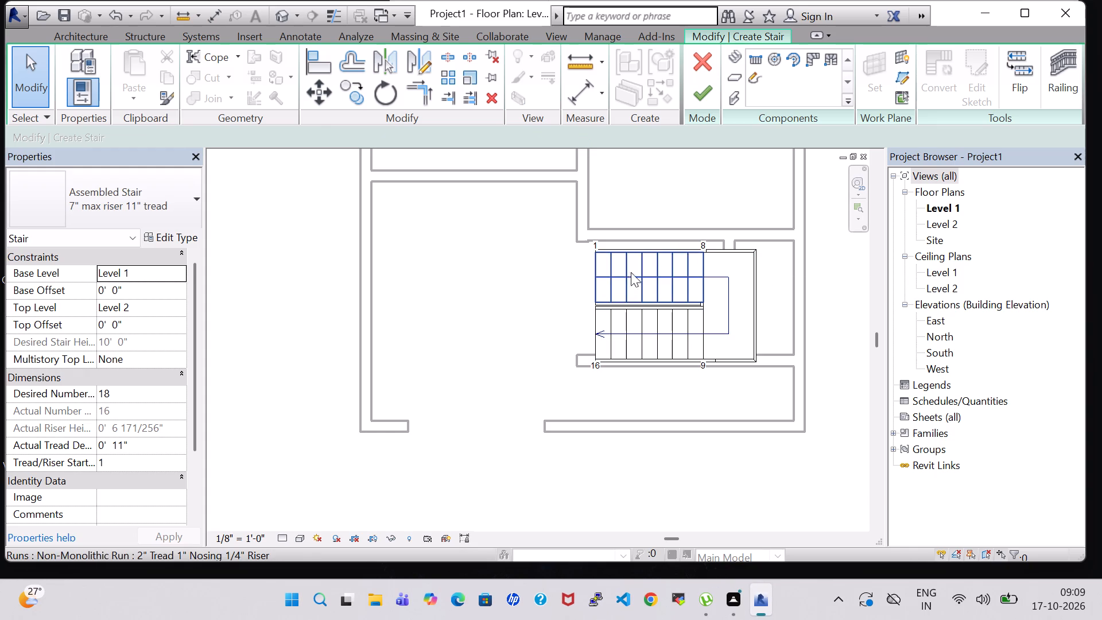
left_click(519, 300)
left_click(661, 250)
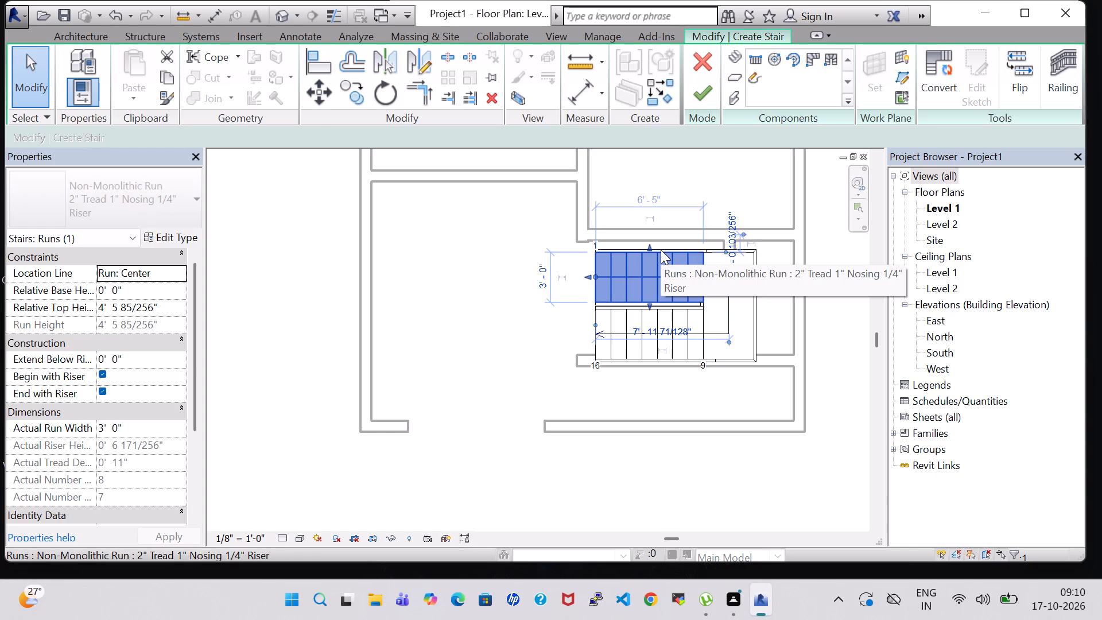
key("Up")
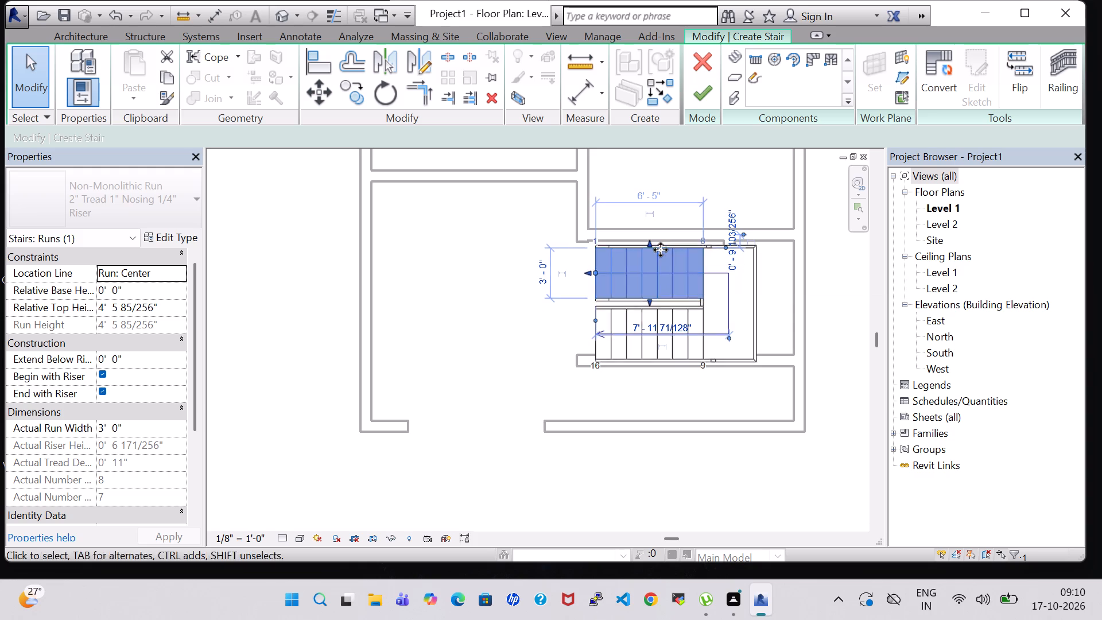
key("Up")
key("Left")
key("Left")
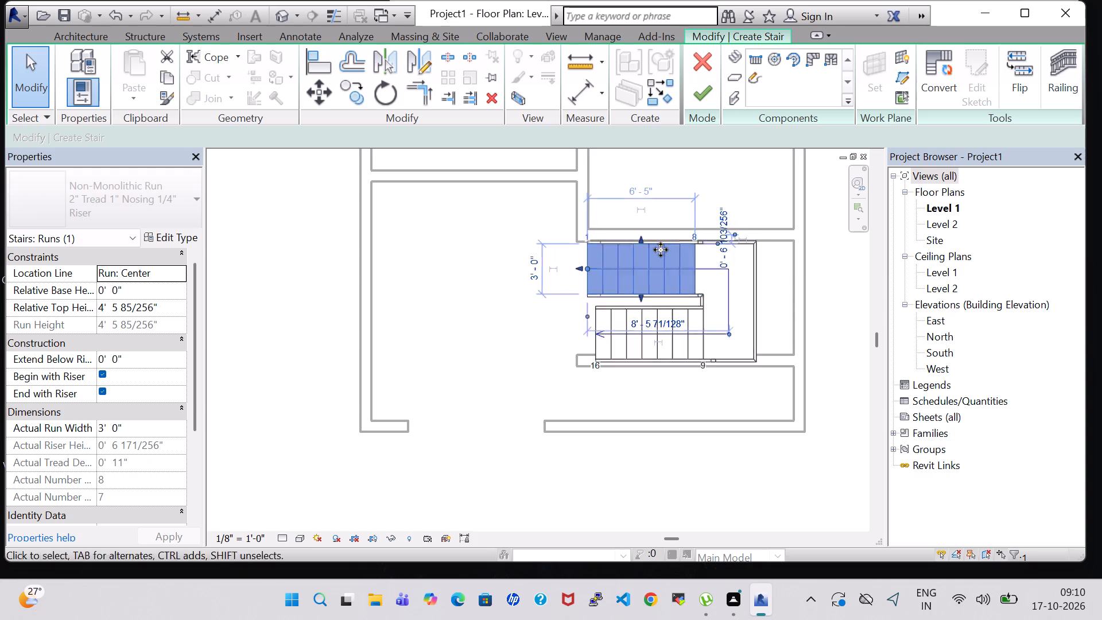
key("Left")
key("Left")
key("Left")
key("Right")
key("Right")
key("Right")
key("Right")
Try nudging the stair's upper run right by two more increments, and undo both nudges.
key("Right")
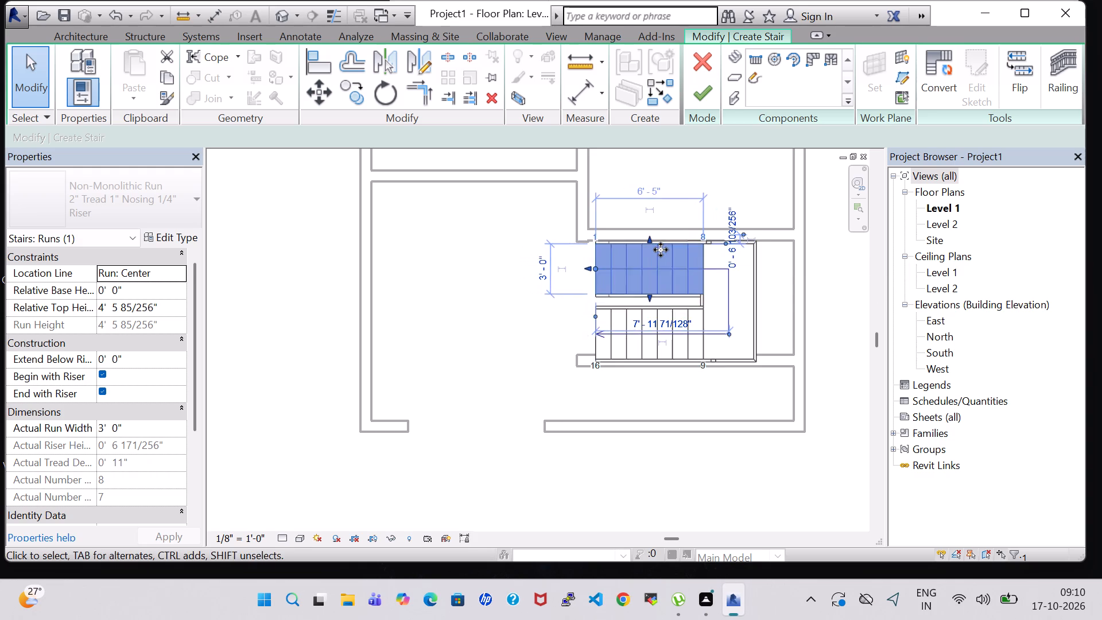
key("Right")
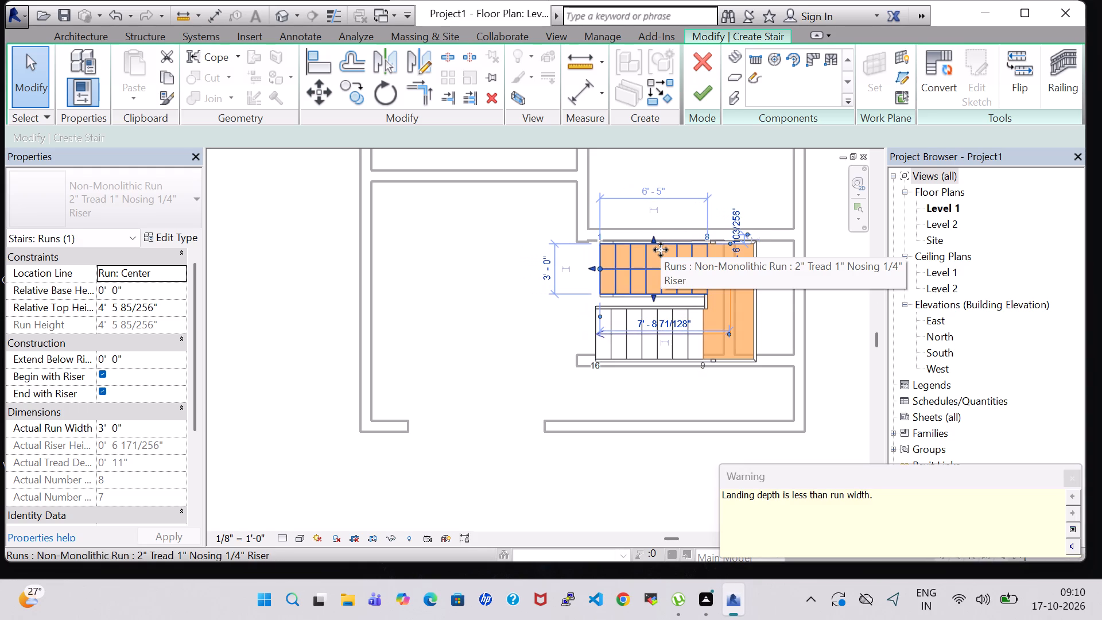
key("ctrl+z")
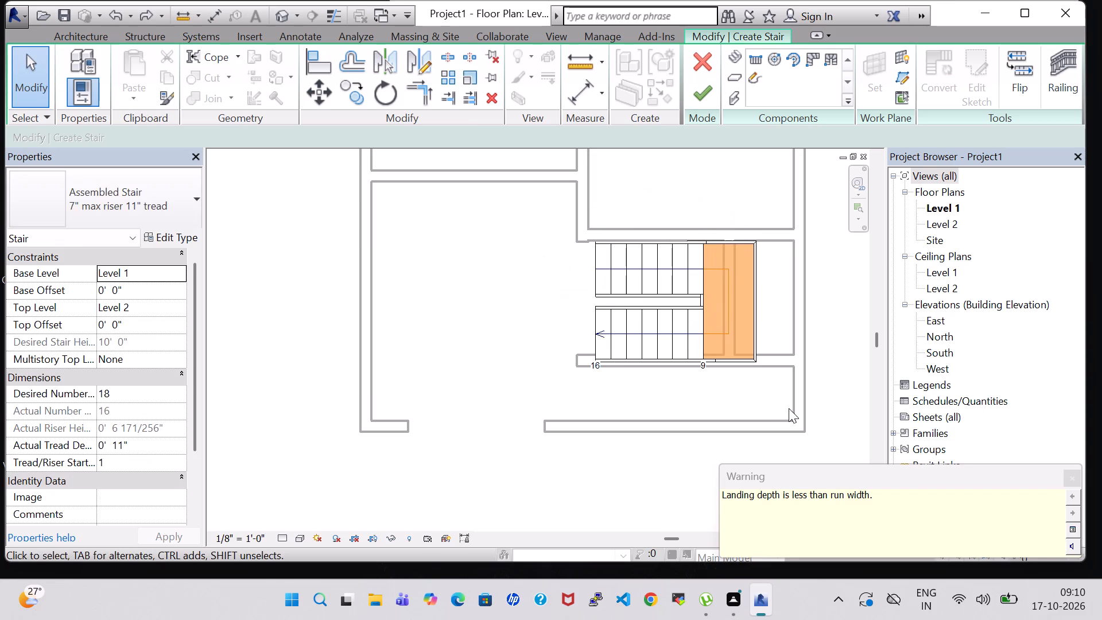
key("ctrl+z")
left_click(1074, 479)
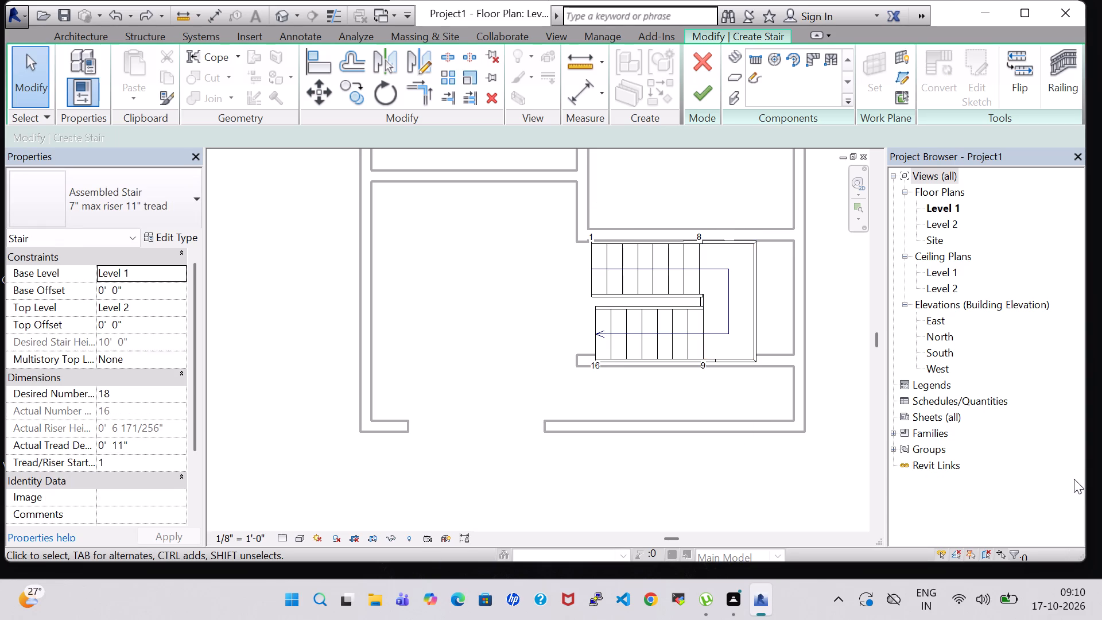
Narrow the stair's upper run from its outer edge to a width of about 2' 1".
double_click(660, 275)
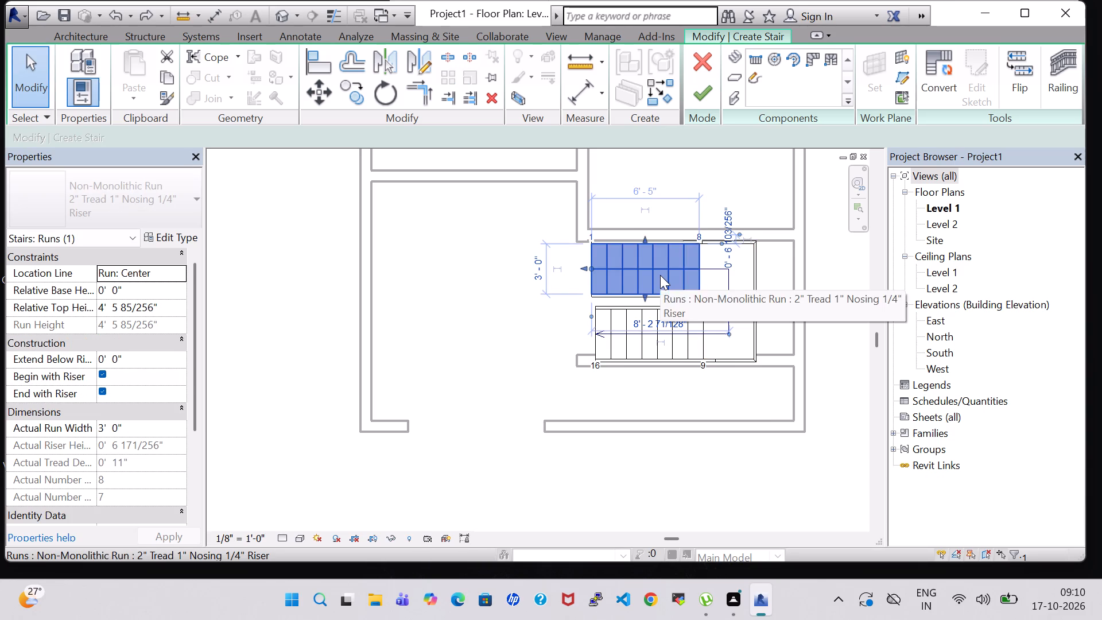
left_click_drag(647, 239, 647, 251)
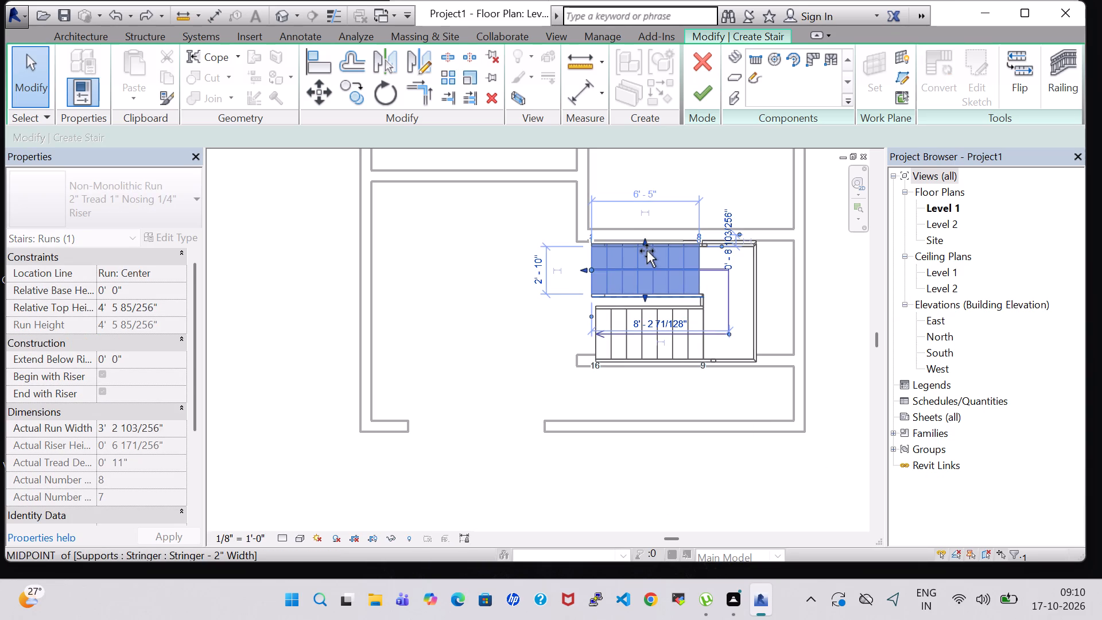
left_click_drag(647, 251, 647, 259)
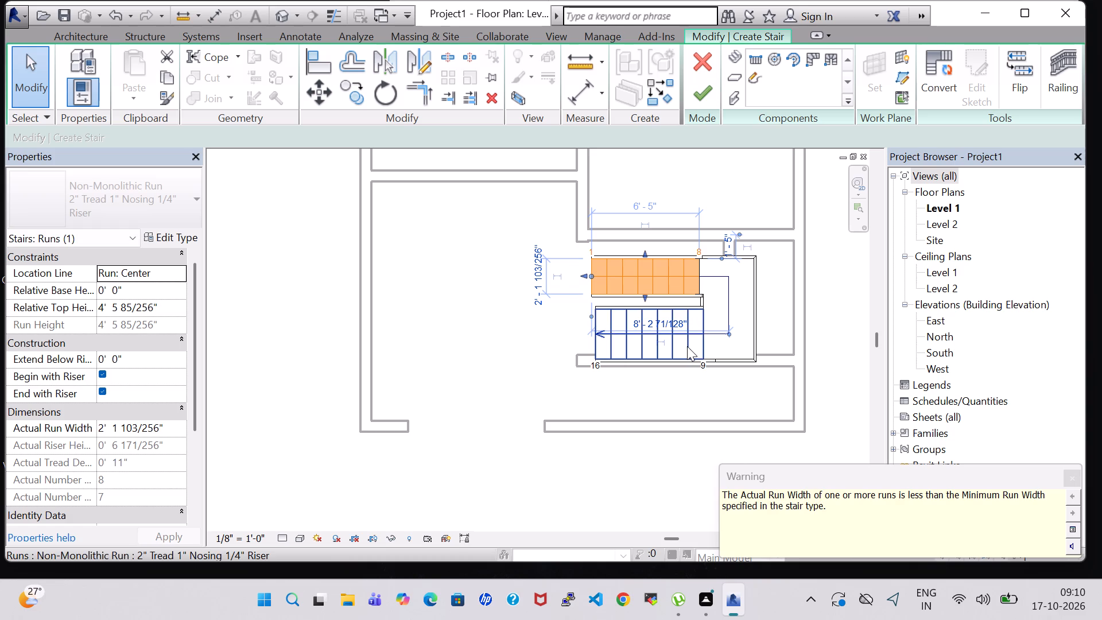
Narrow the stair's lower run to 2' 9" wide, with its outer edge on the face of the cross-wall below.
left_click(627, 344)
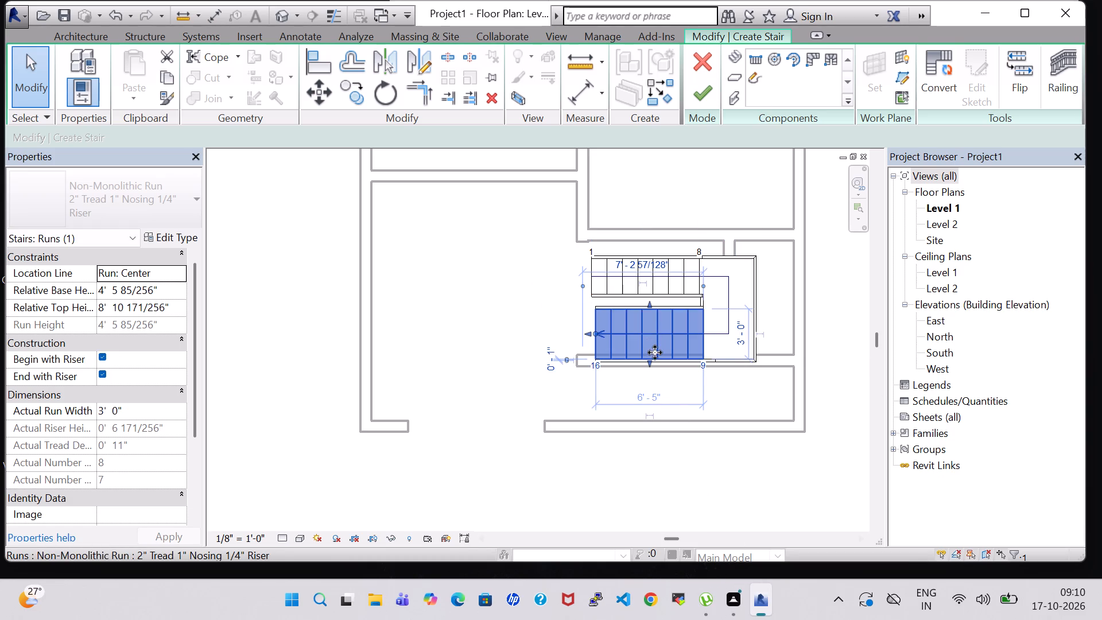
left_click_drag(647, 363, 647, 354)
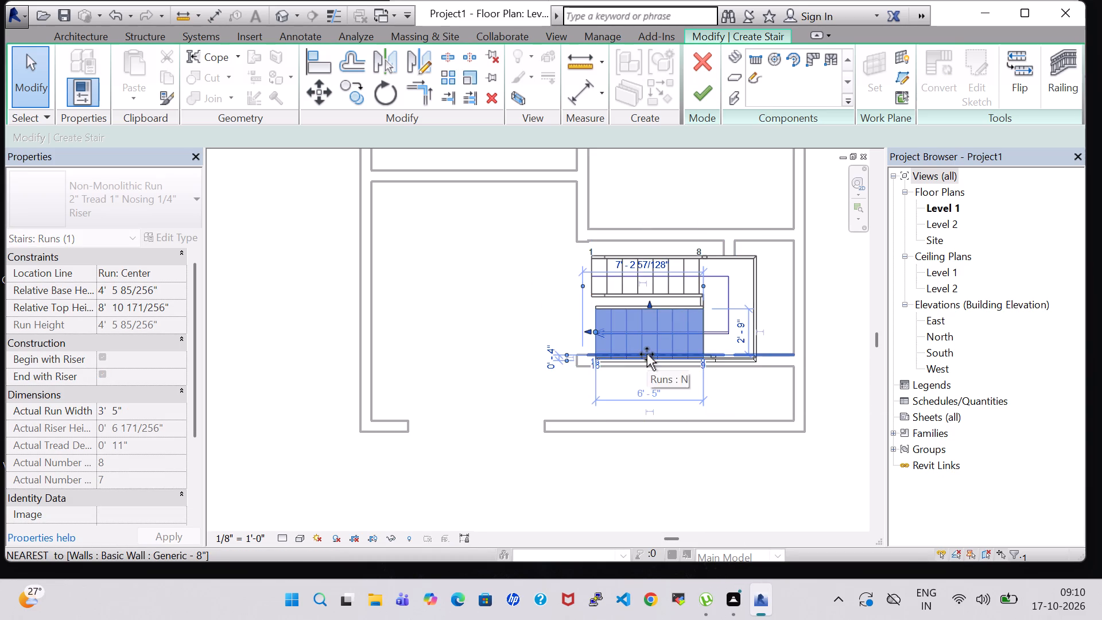
left_click_drag(647, 354, 647, 351)
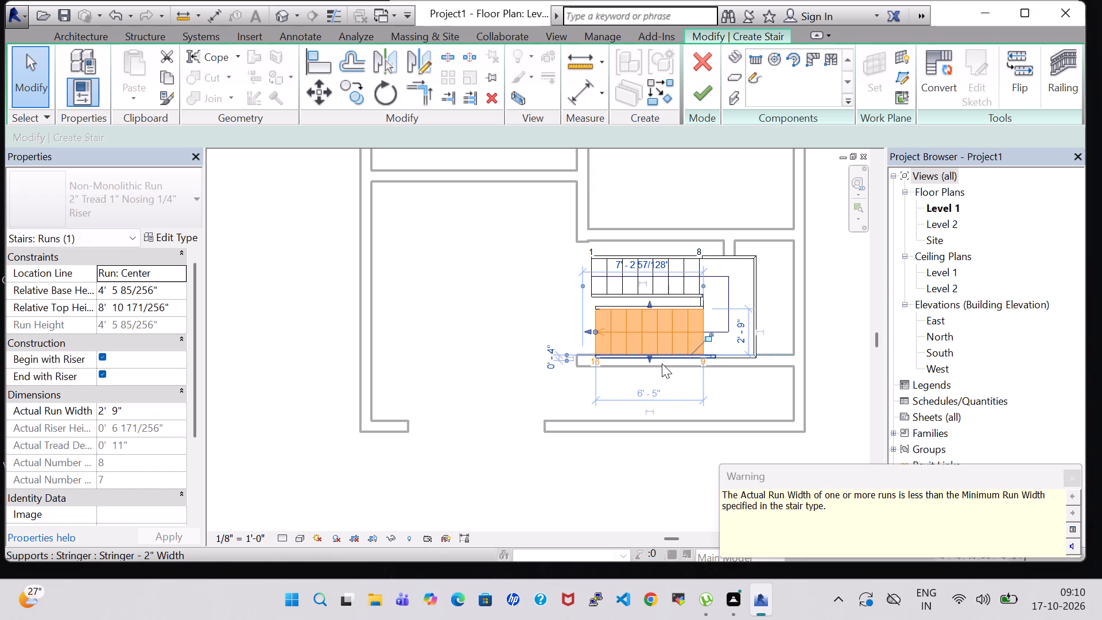
Shorten the stair landing to a depth of about 1' 6", with its outer edge at the short vertical wall.
left_click(757, 294)
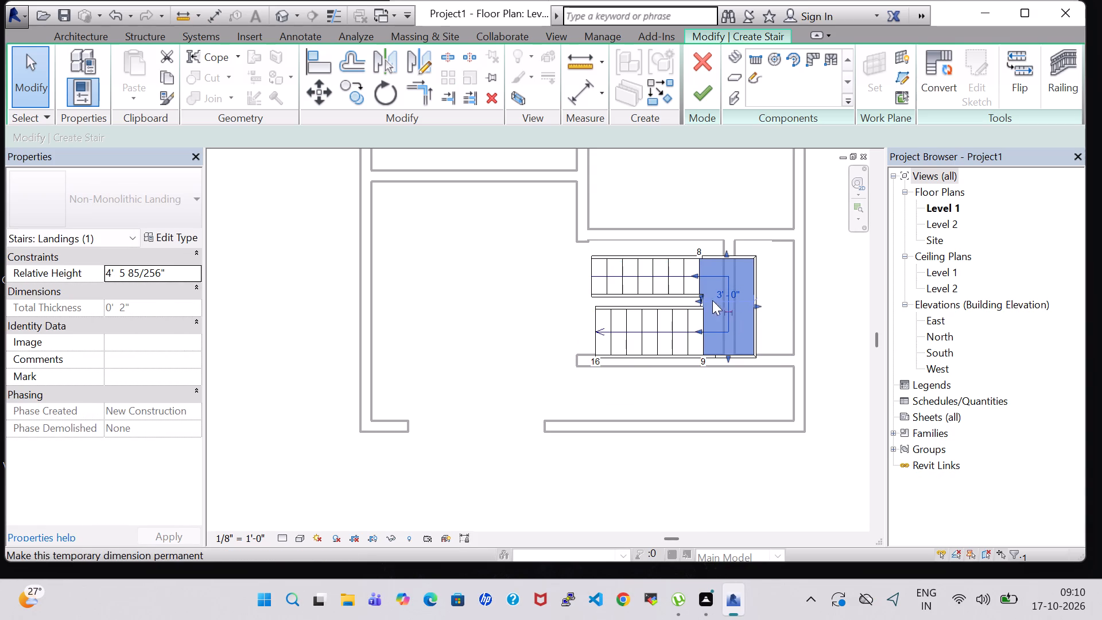
left_click_drag(757, 307, 727, 307)
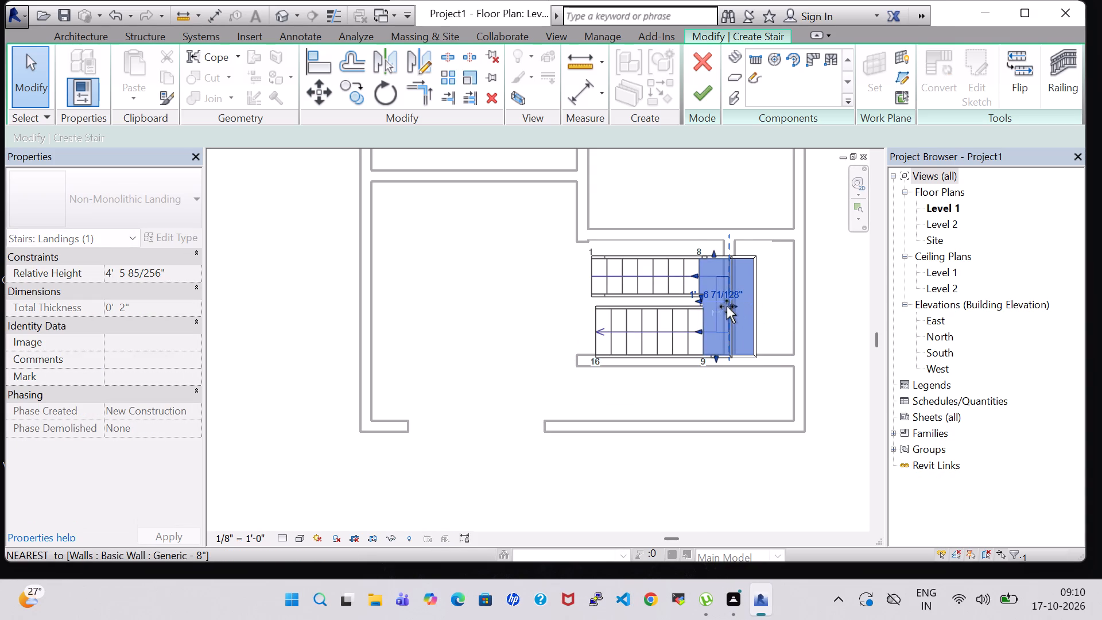
left_click_drag(727, 307, 724, 306)
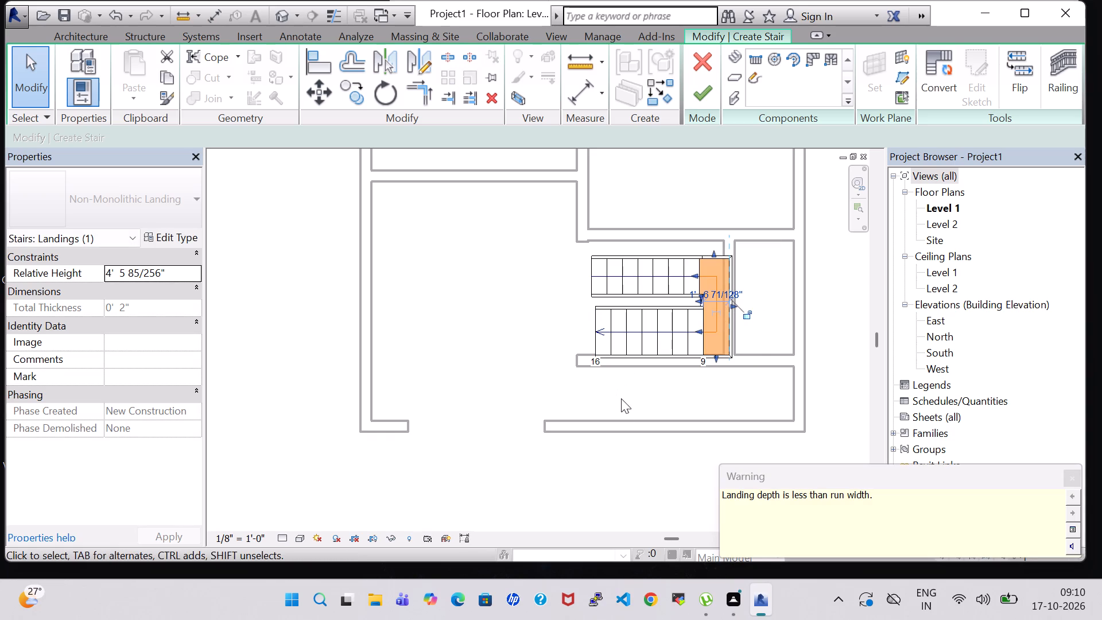
left_click(620, 473)
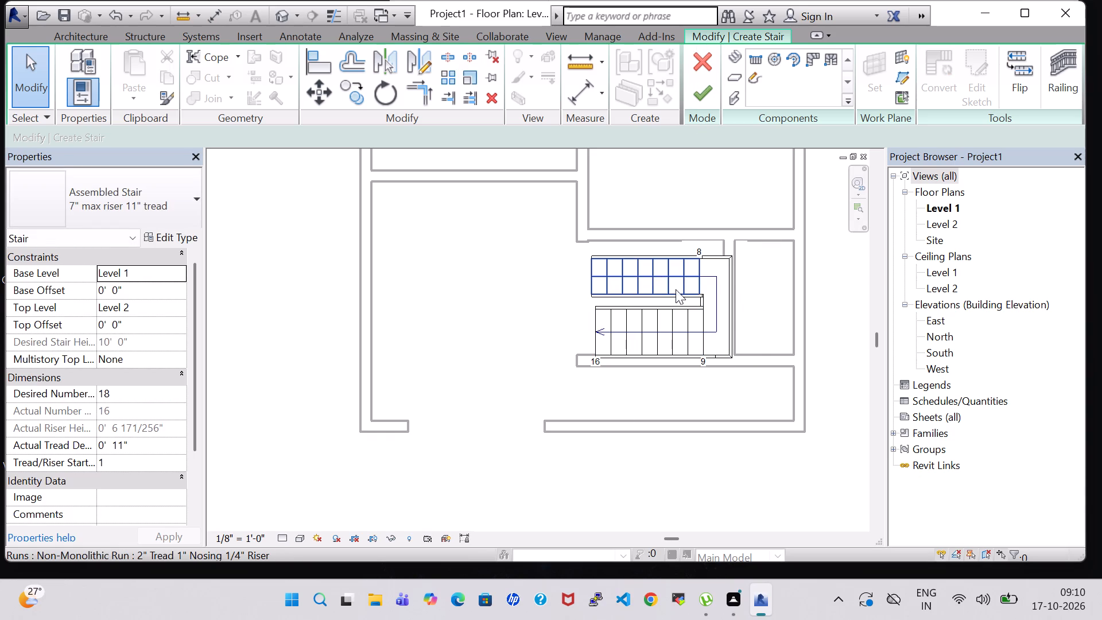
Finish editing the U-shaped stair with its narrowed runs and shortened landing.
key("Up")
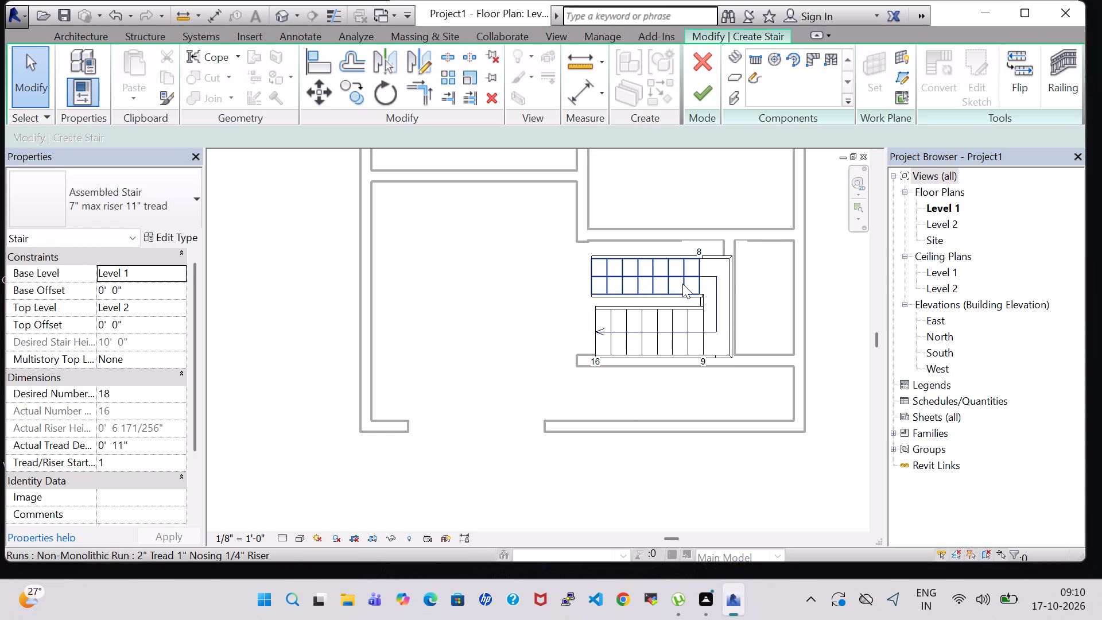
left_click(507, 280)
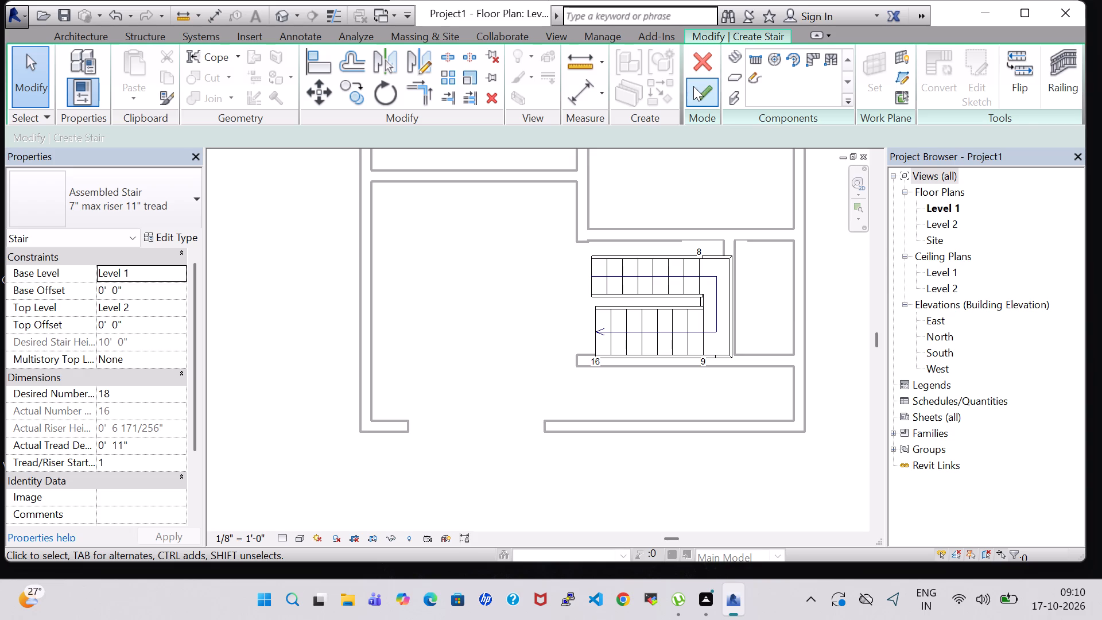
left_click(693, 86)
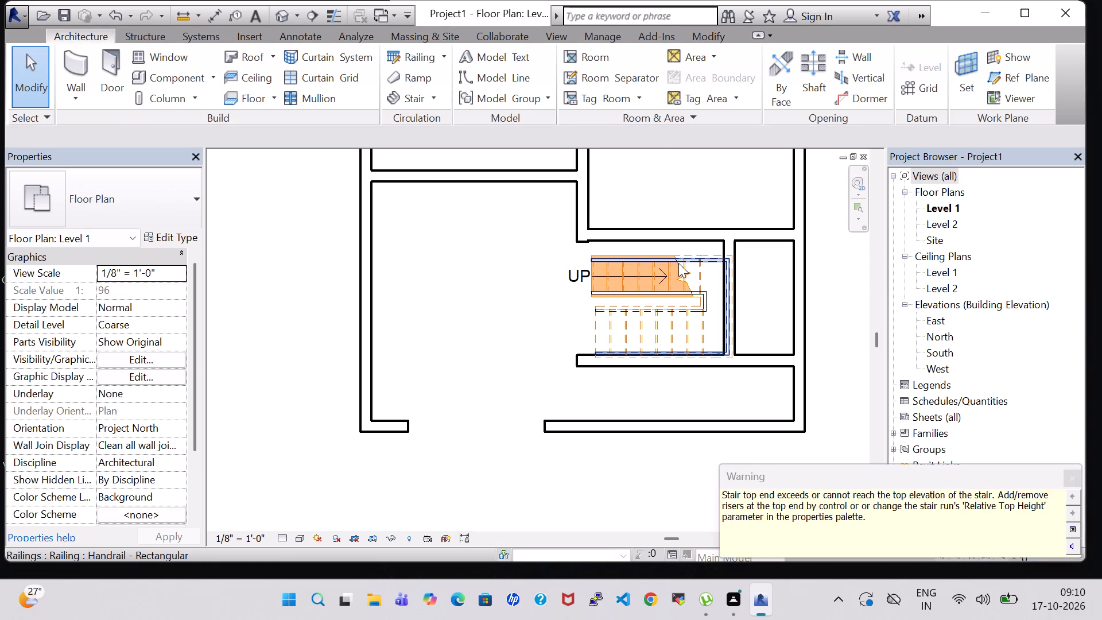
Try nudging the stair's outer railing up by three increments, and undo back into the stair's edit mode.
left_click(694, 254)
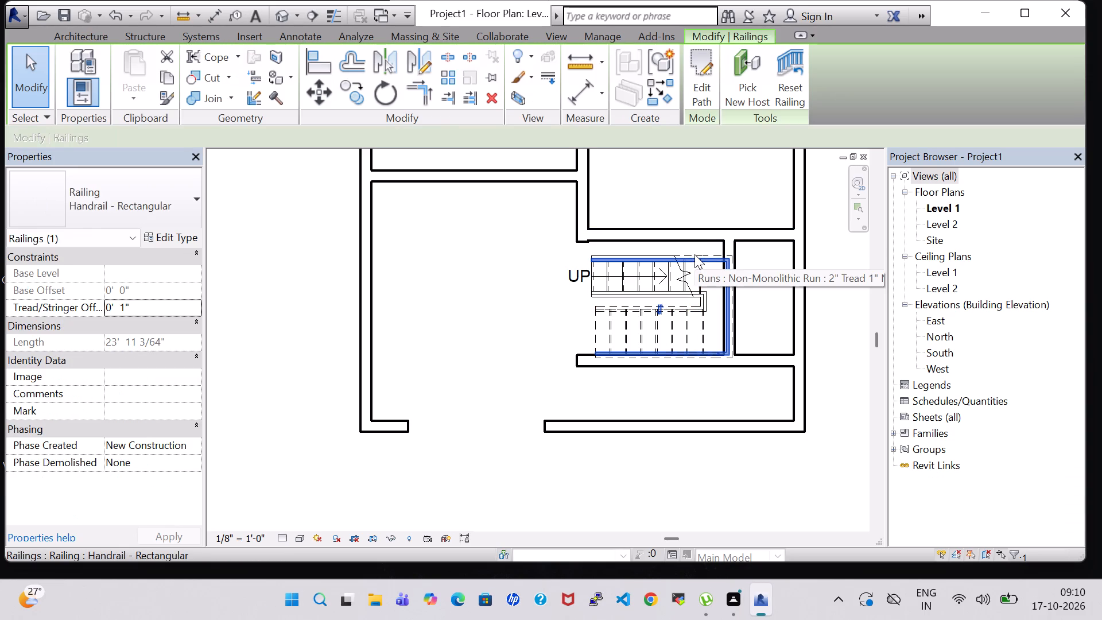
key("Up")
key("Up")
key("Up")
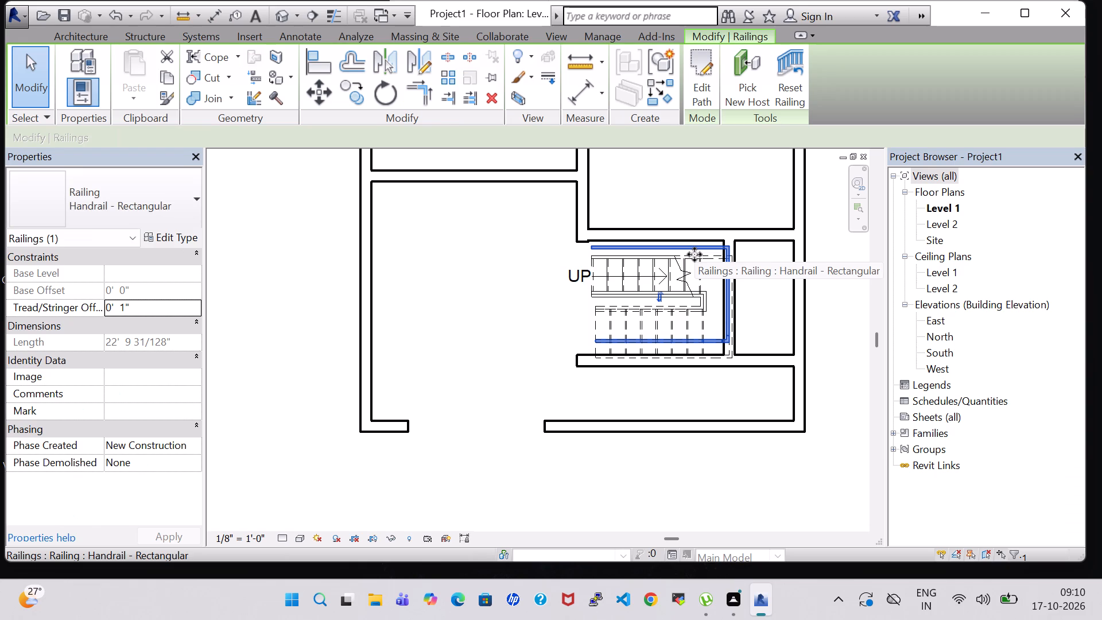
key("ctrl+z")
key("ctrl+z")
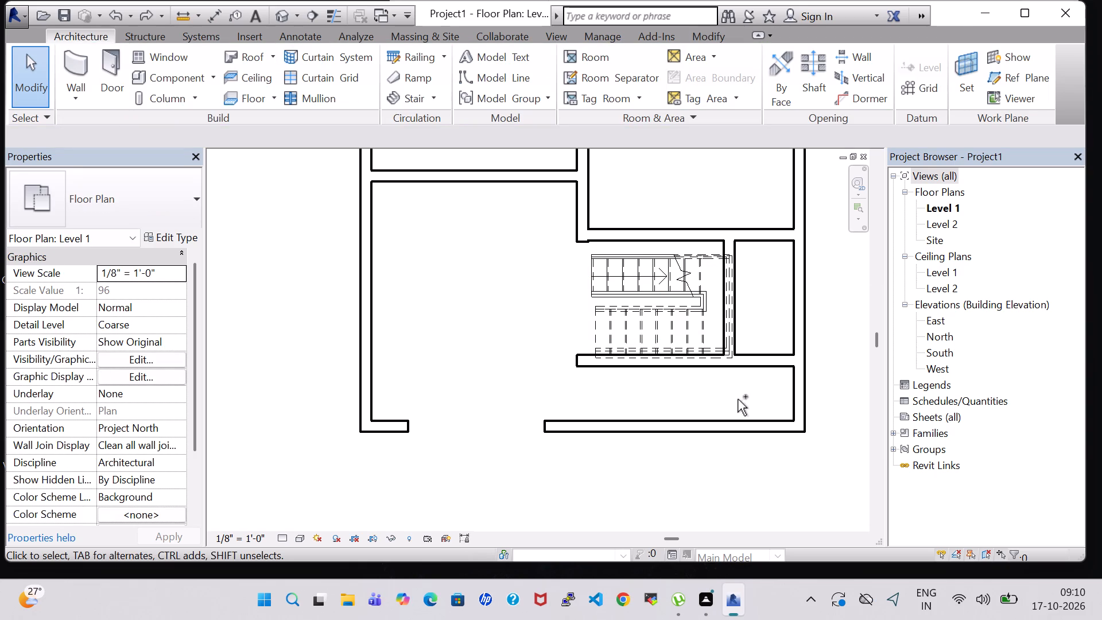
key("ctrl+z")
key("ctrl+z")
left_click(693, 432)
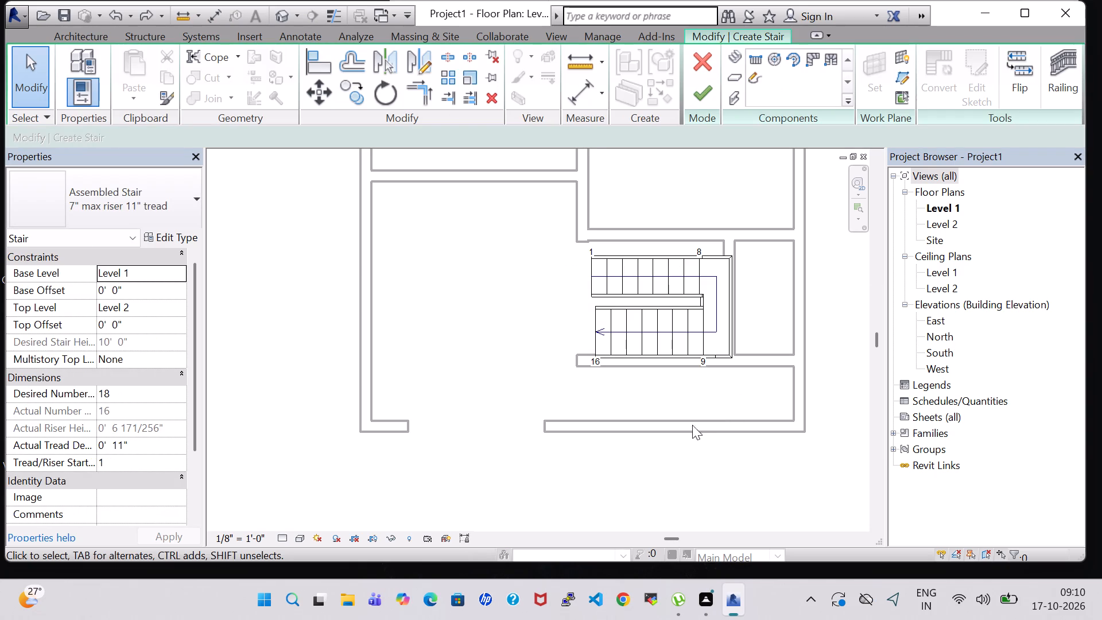
Finish the stair edit to place the resized U-shaped stair in the plan.
left_click(705, 90)
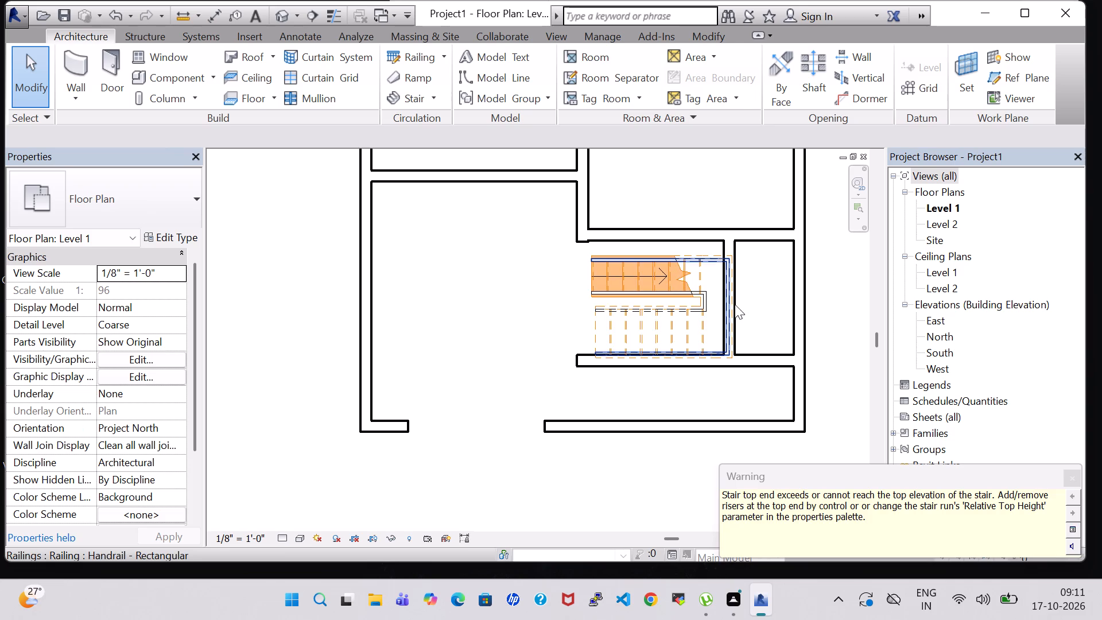
Select the whole U-shaped stair rather than its outer railing.
left_click(735, 304)
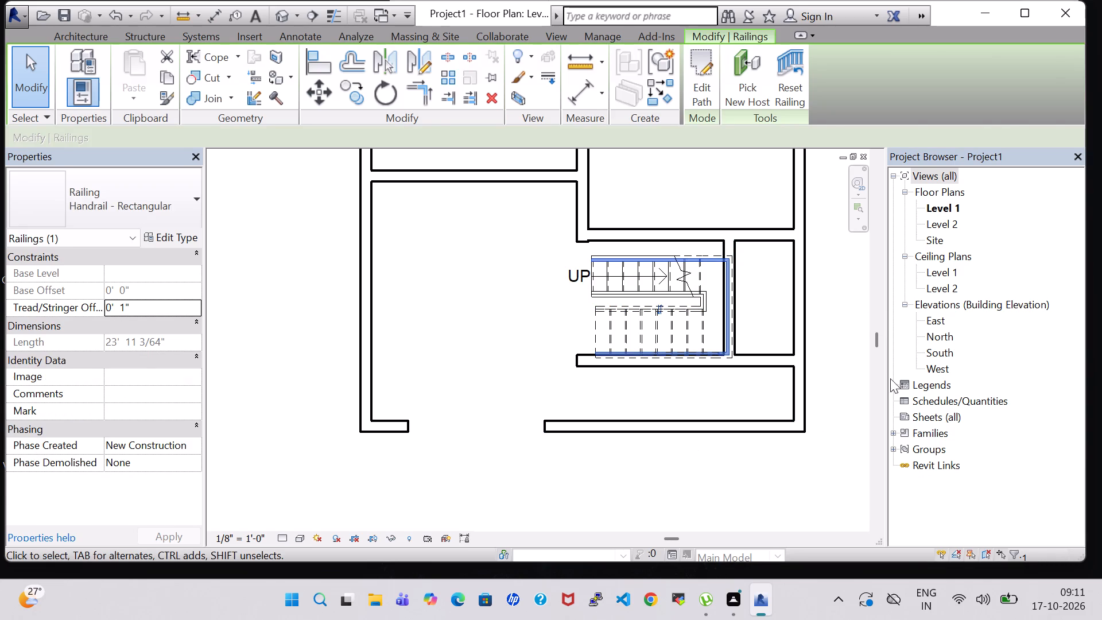
left_click(829, 361)
left_click(593, 262)
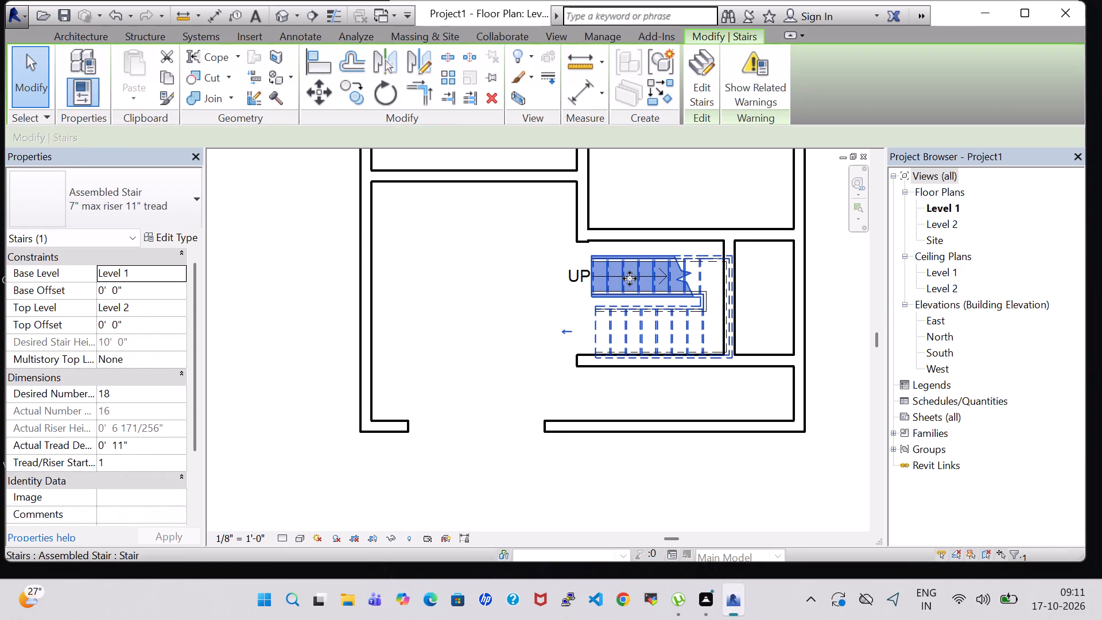
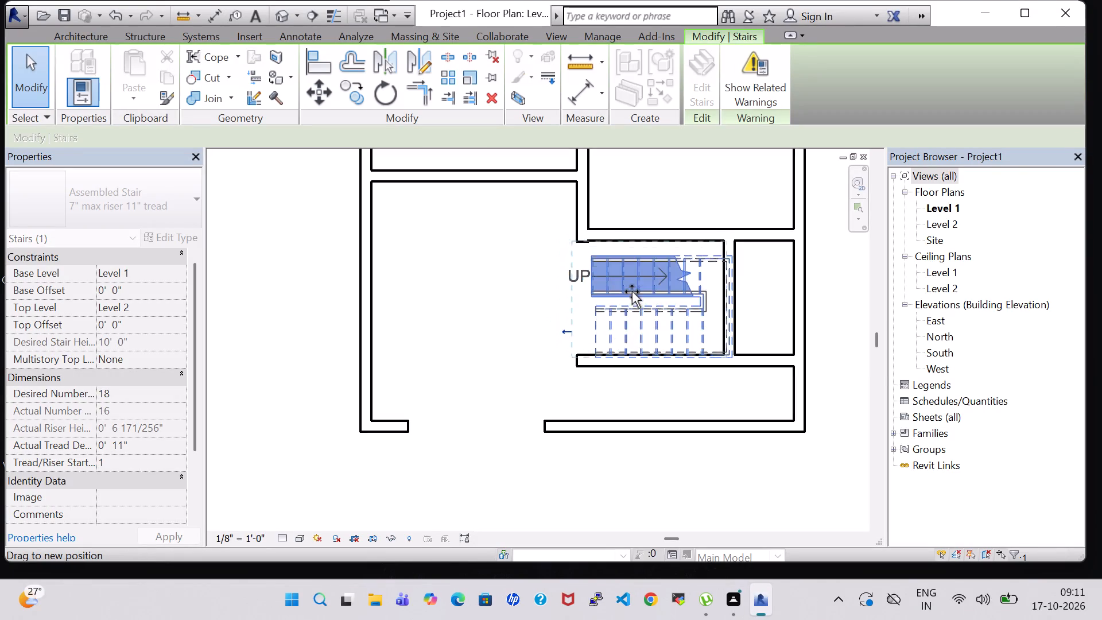
Clear the selection and examine the U-shaped stair between its walls in the 3D view.
left_click(677, 432)
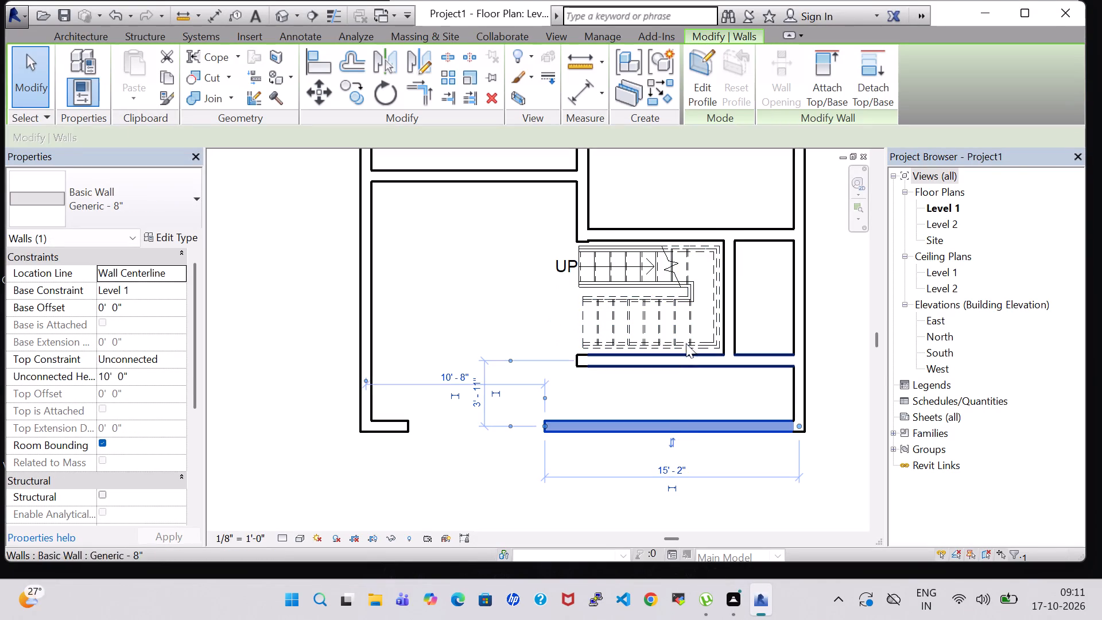
left_click(826, 367)
scroll(659, 354, "up", 1)
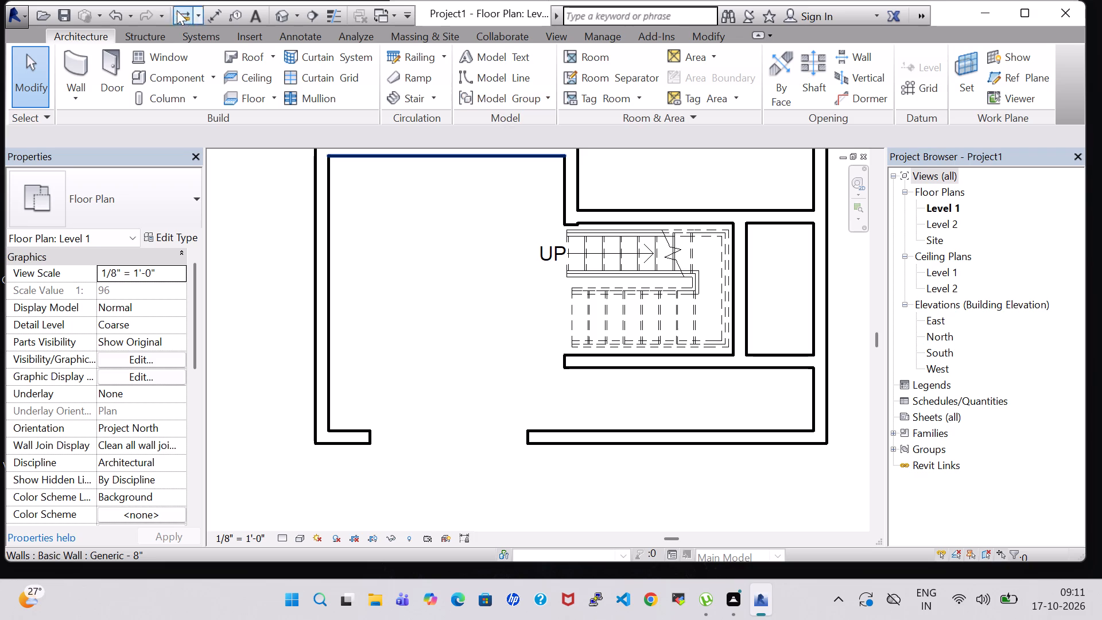
left_click(278, 22)
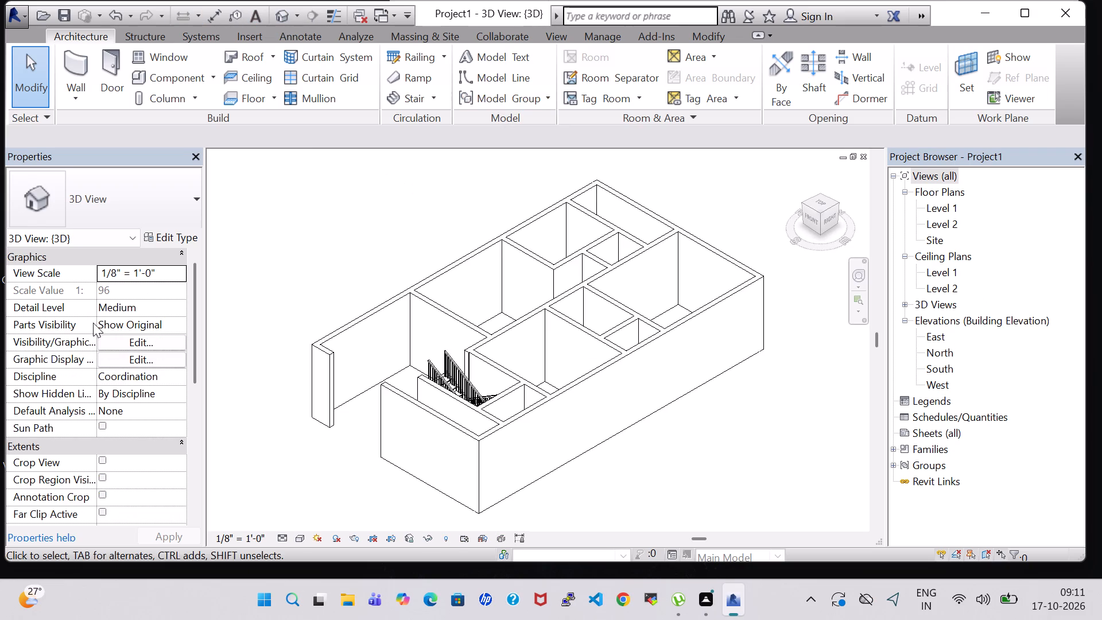
middle_click_drag(278, 439, 592, 425, "shift")
middle_click(597, 425, "shift")
middle_click_drag(775, 366, 747, 396, "shift")
scroll(747, 396, "up", 5)
middle_click_drag(758, 330, 763, 387)
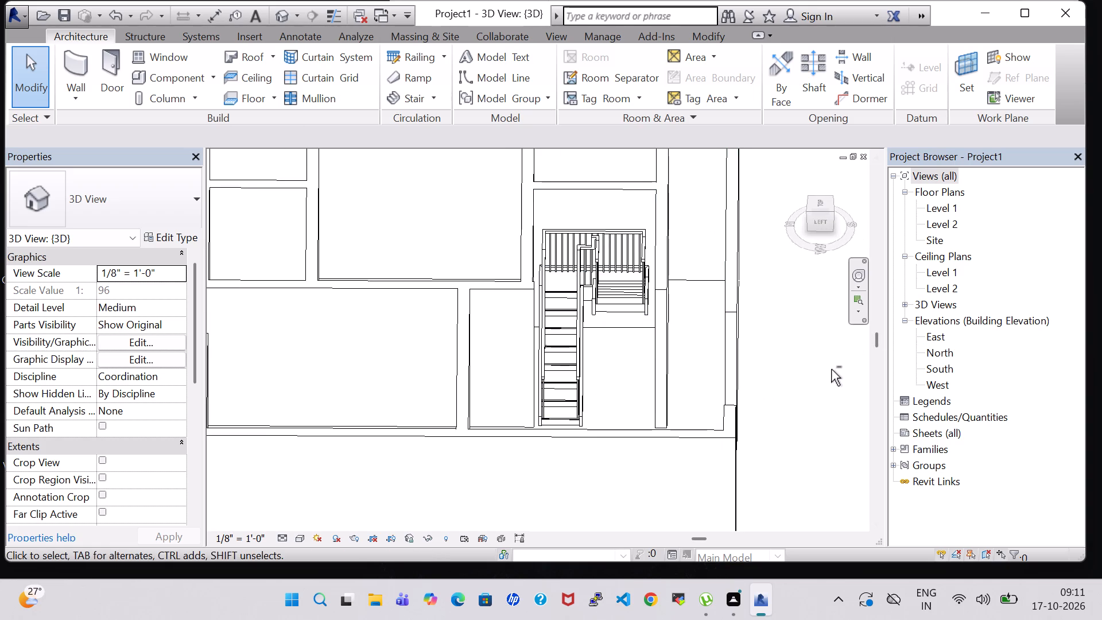
middle_click_drag(831, 369, 704, 327, "shift")
Reopen the stair for editing in the Level 1 plan and widen the riser 9–16 run to 3' 3 63/64", meeting the wall face.
double_click(935, 202)
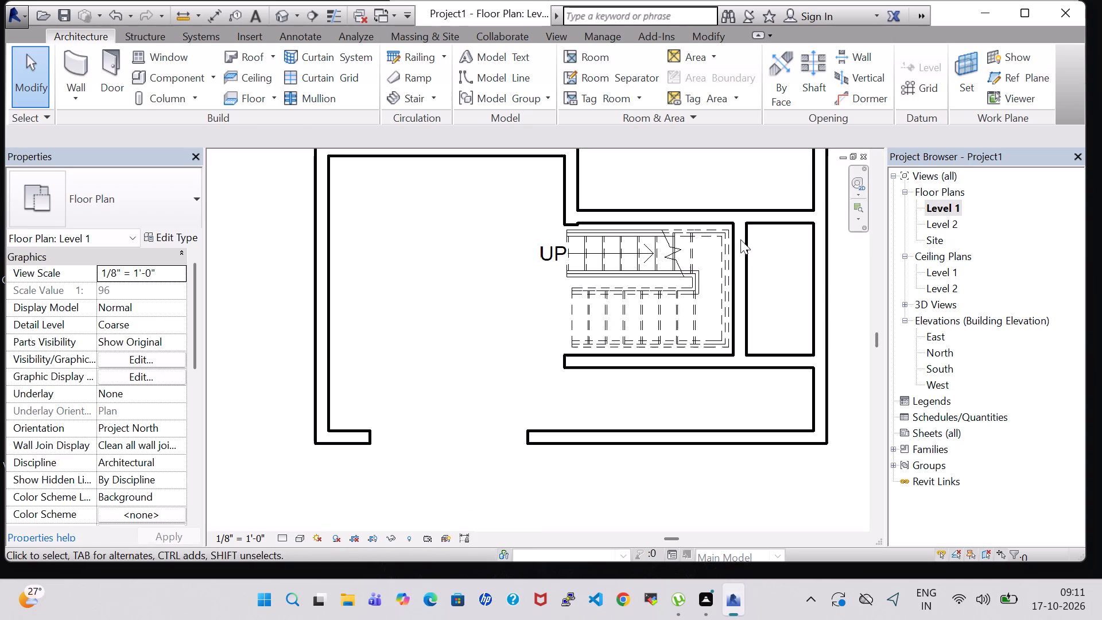
double_click(659, 258)
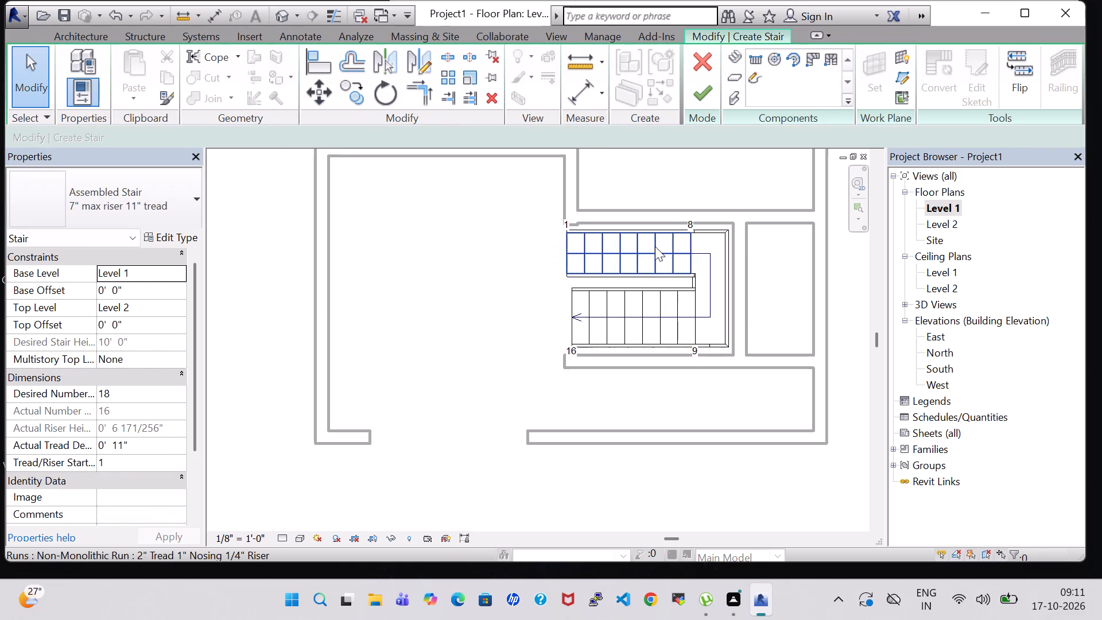
left_click(645, 230)
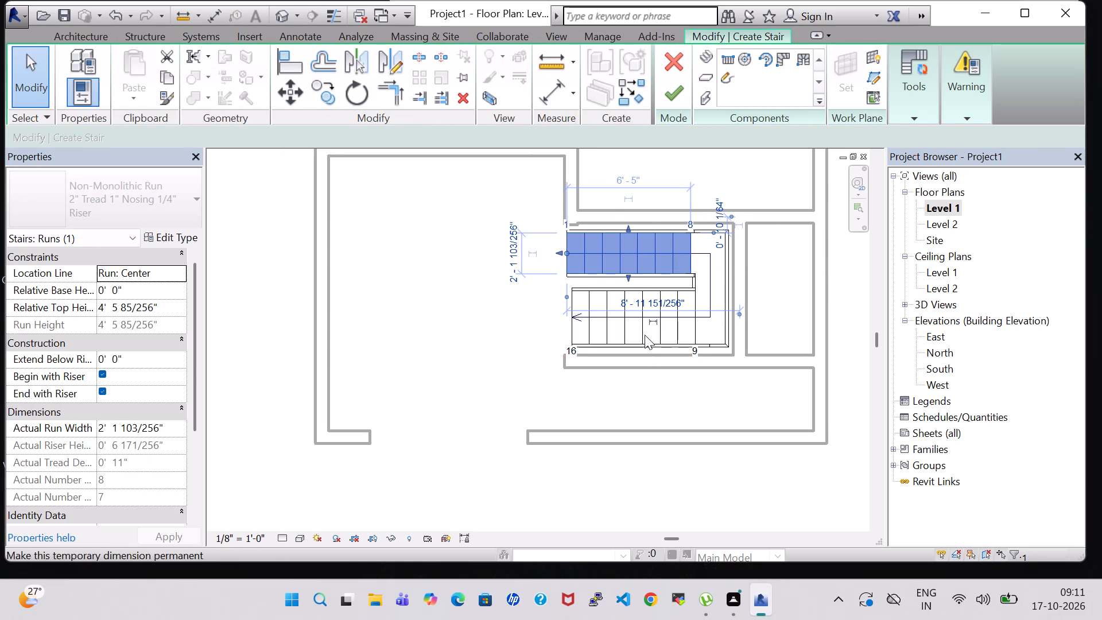
scroll(645, 347, "up", 5)
left_click(642, 335)
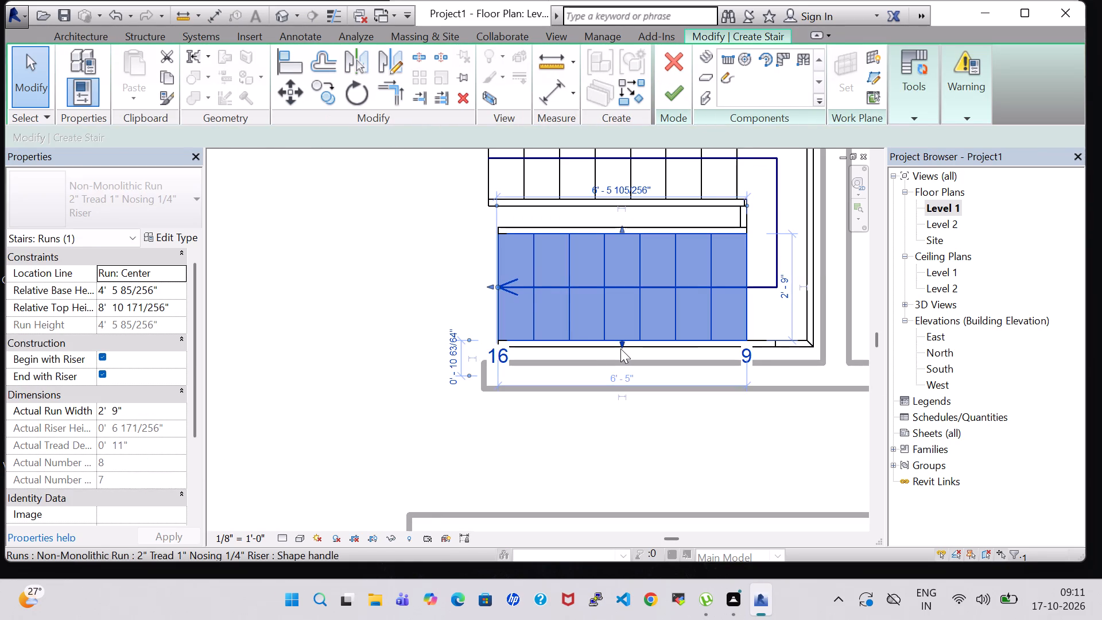
left_click_drag(620, 343, 620, 357)
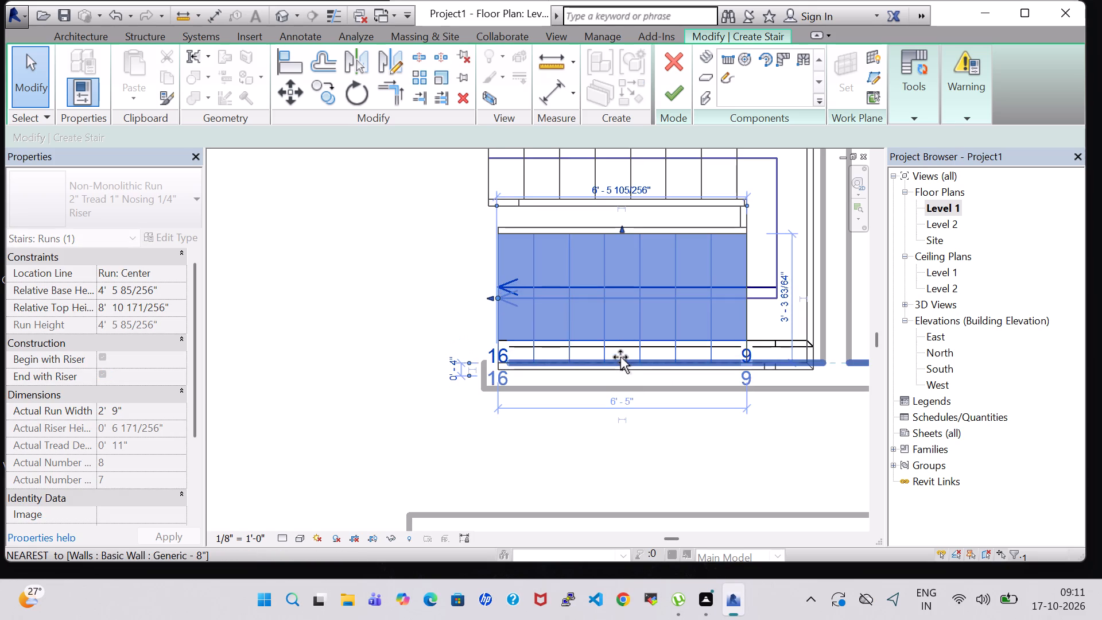
left_click_drag(620, 357, 620, 354)
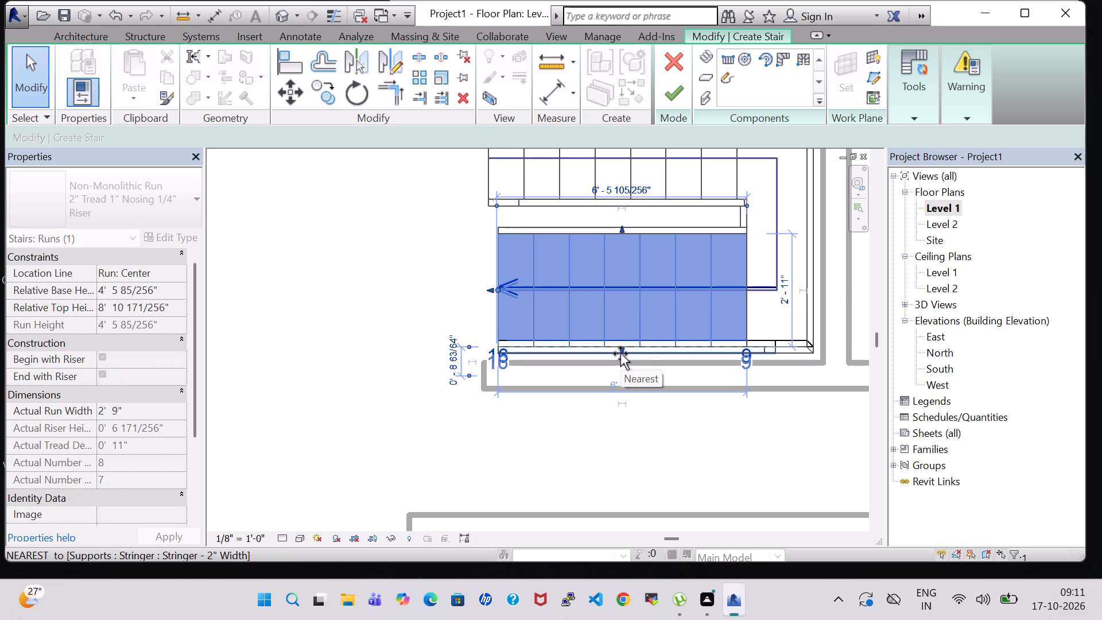
left_click_drag(620, 354, 620, 358)
Widen the riser 1–8 run outward to 2' 3 103/256" and finish the stair edit.
middle_click_drag(488, 181, 488, 184)
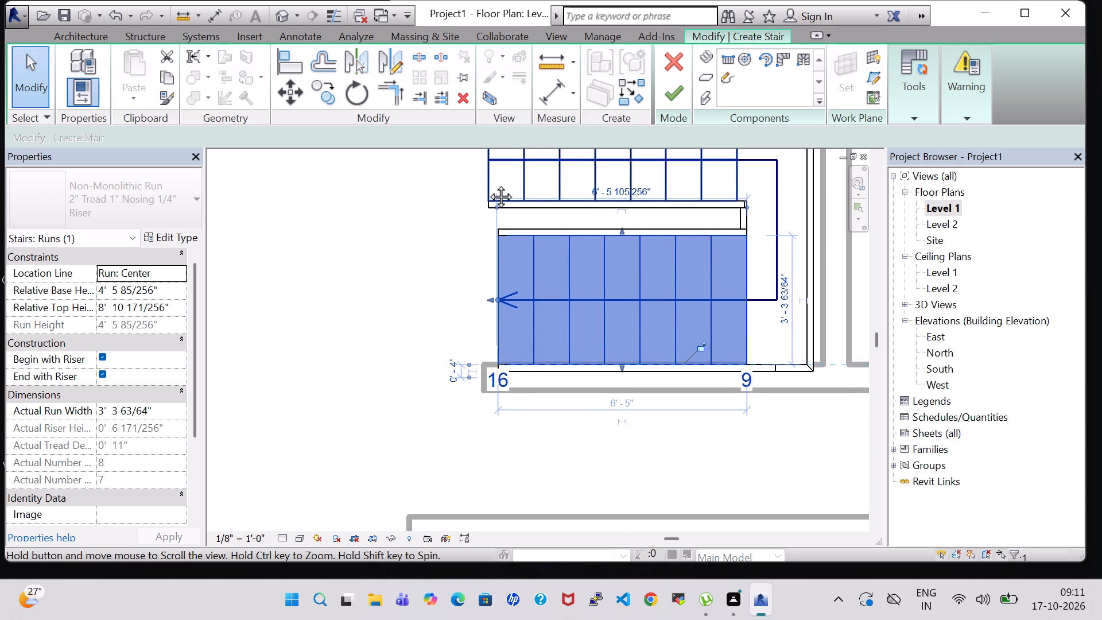
middle_click_drag(488, 184, 482, 308)
middle_click(482, 308)
left_click(634, 239)
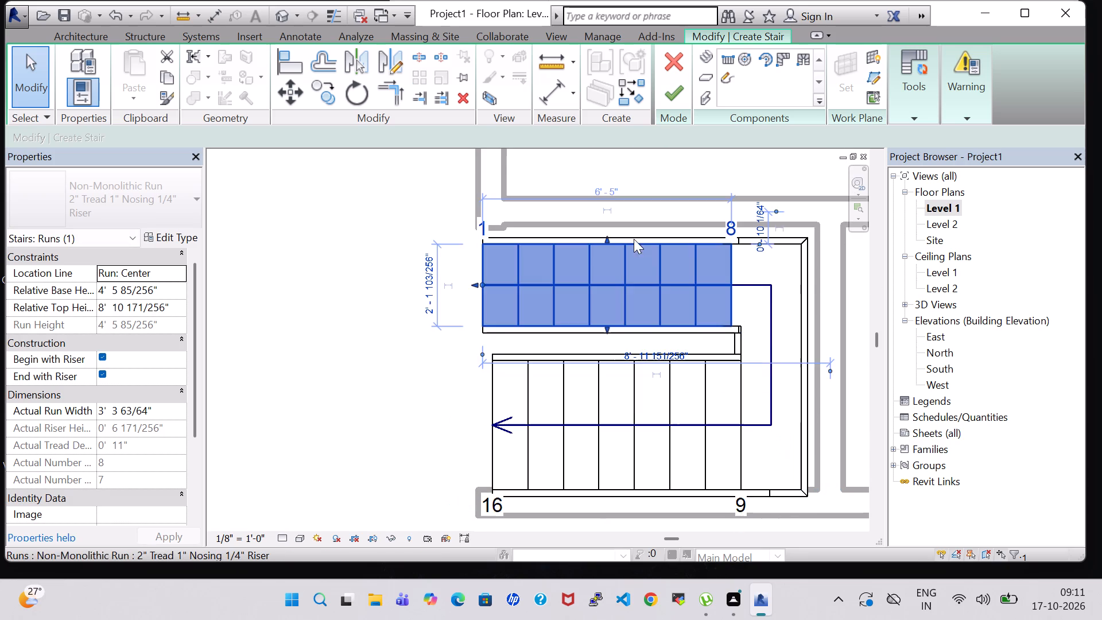
left_click(608, 241)
triple_click(608, 241)
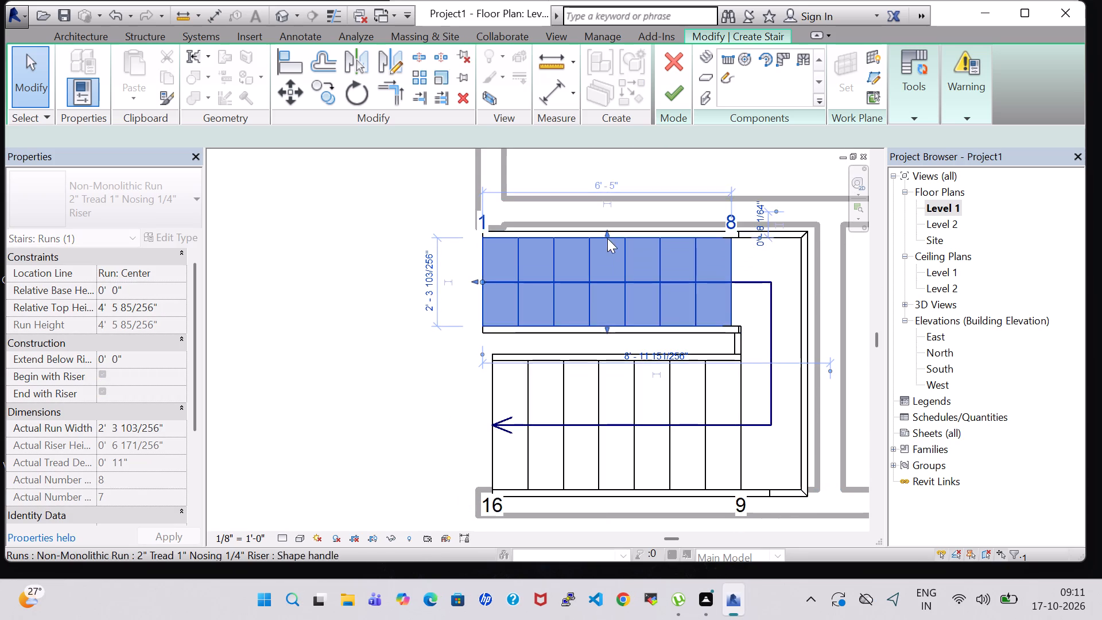
left_click(676, 96)
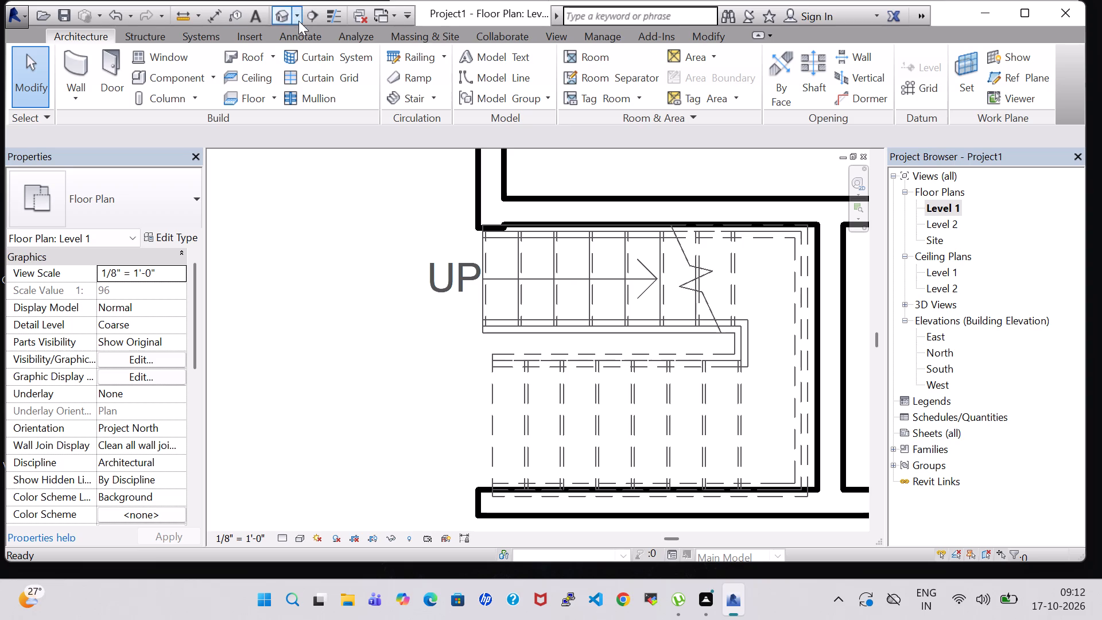
Inspect the widened stair and its fit against the surrounding walls from several angles in the 3D view.
left_click(284, 16)
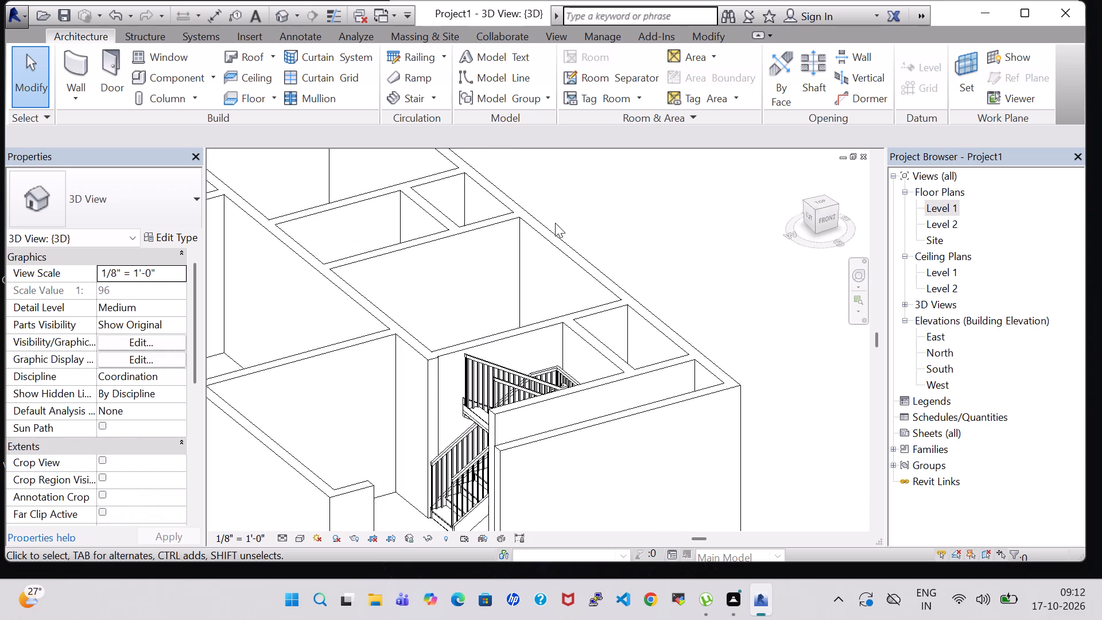
middle_click_drag(778, 311, 597, 404, "shift")
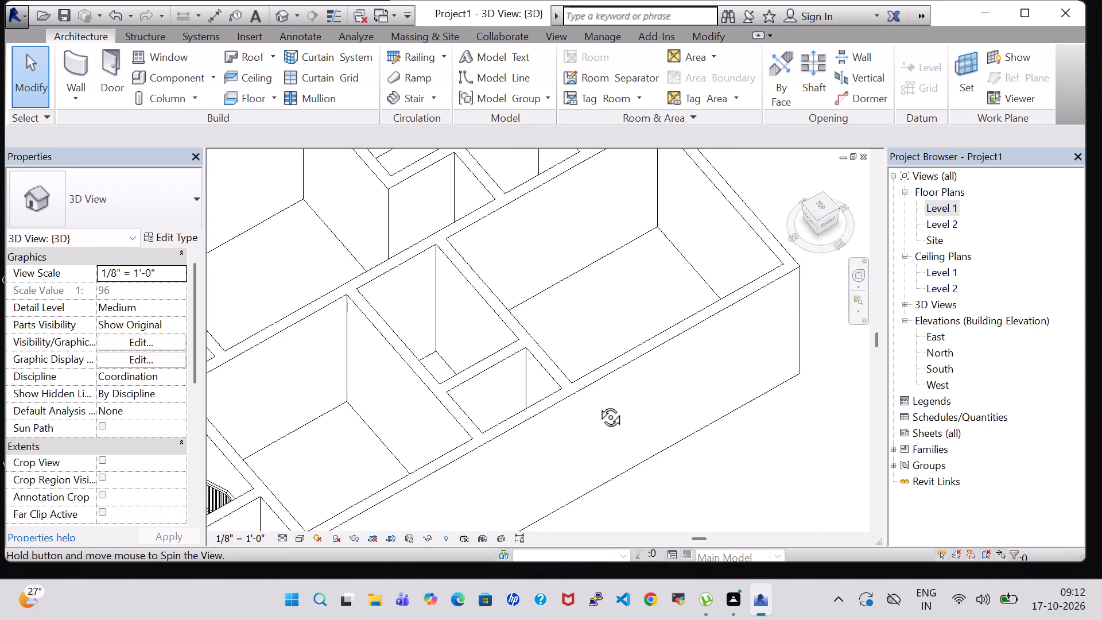
middle_click_drag(597, 404, 580, 404, "shift")
middle_click_drag(325, 408, 649, 292)
middle_click_drag(757, 517, 754, 518, "shift")
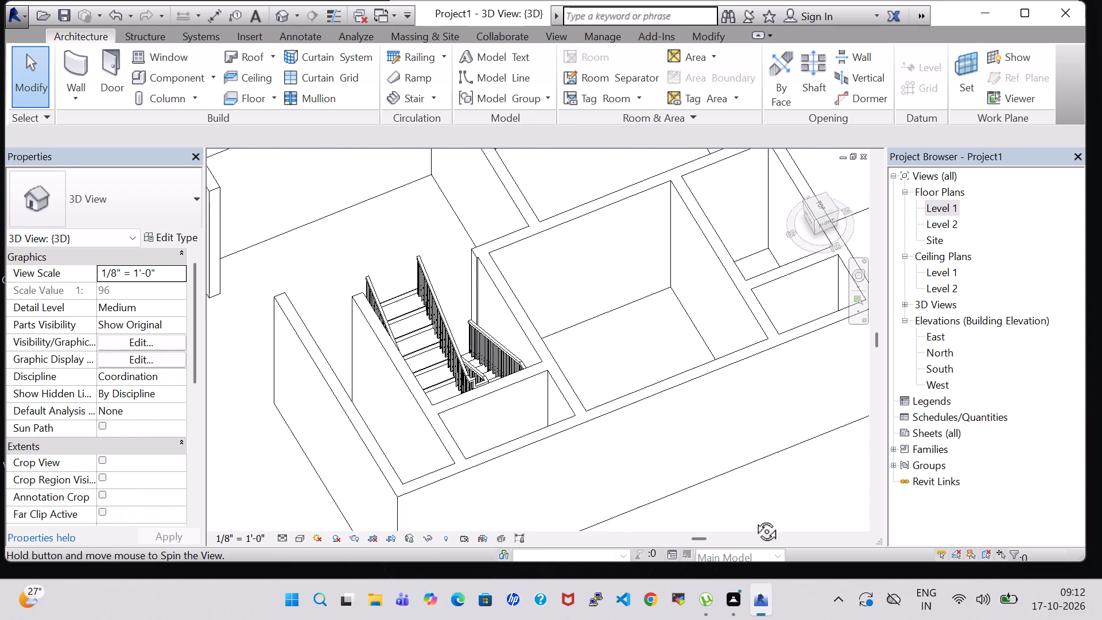
middle_click_drag(754, 518, 720, 538, "shift")
scroll(750, 520, "down", 1, "shift")
middle_click_drag(558, 511, 611, 499)
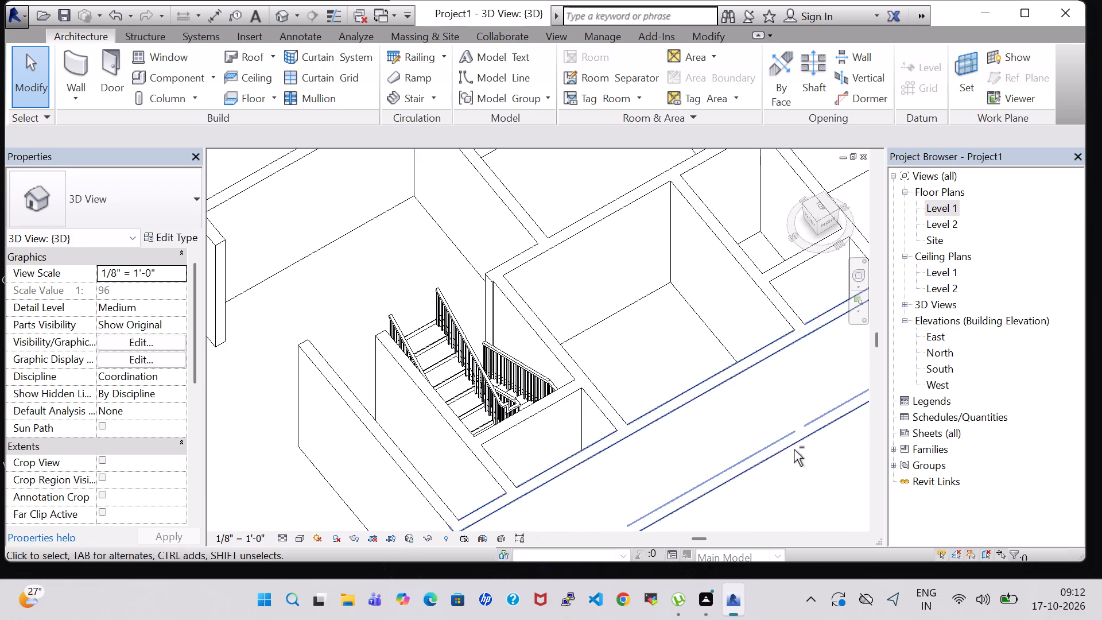
middle_click_drag(783, 503, 841, 409, "shift")
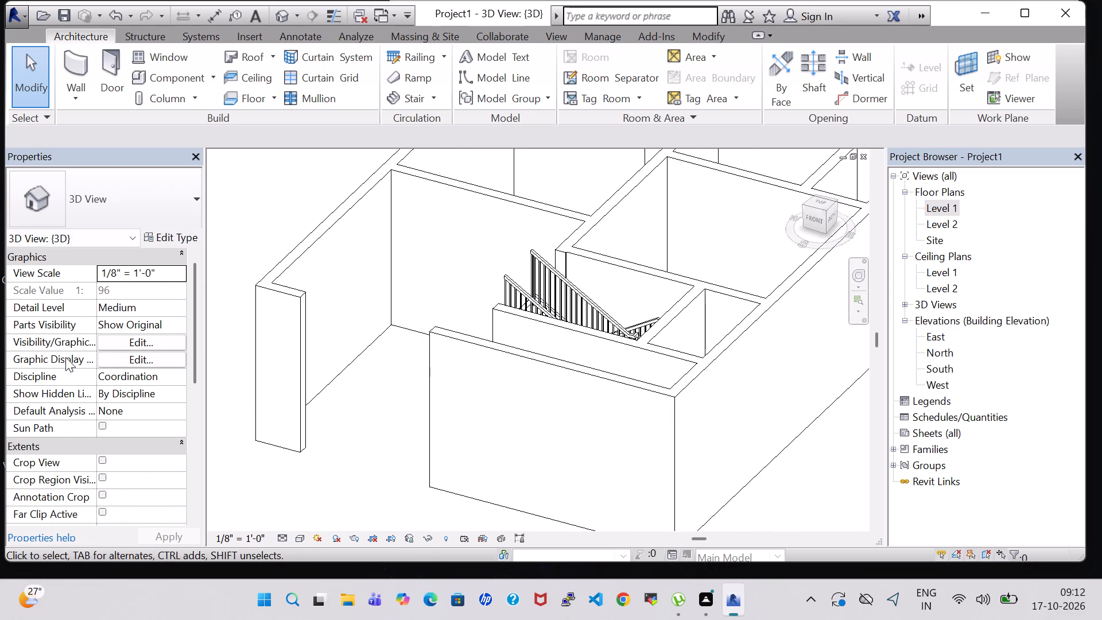
middle_click_drag(354, 413, 577, 448, "shift")
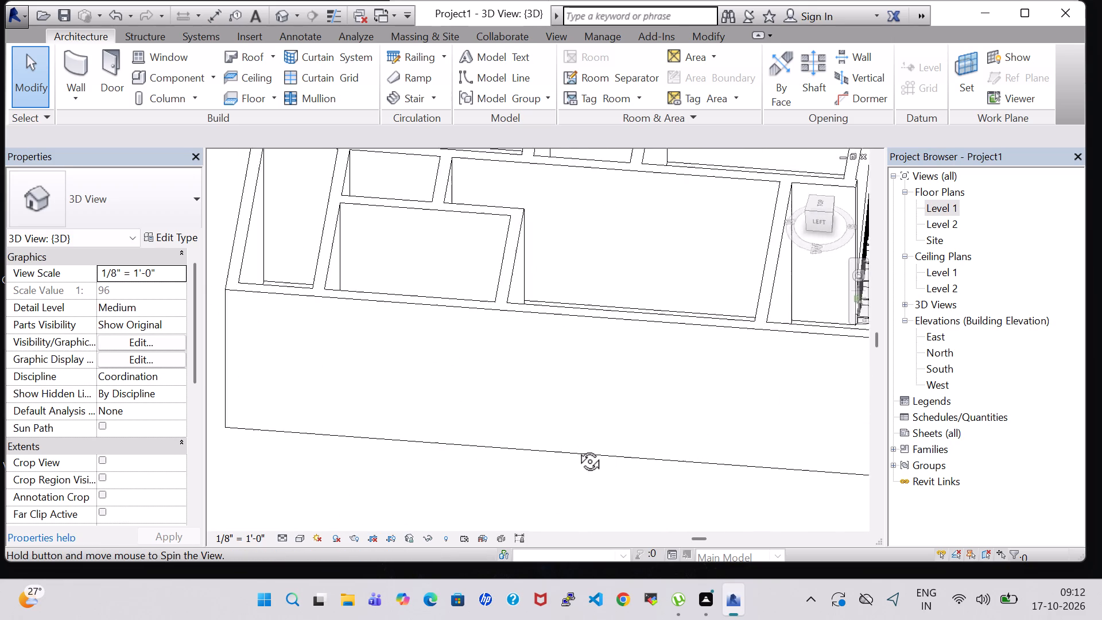
middle_click_drag(577, 448, 572, 448, "shift")
middle_click_drag(554, 503, 419, 482)
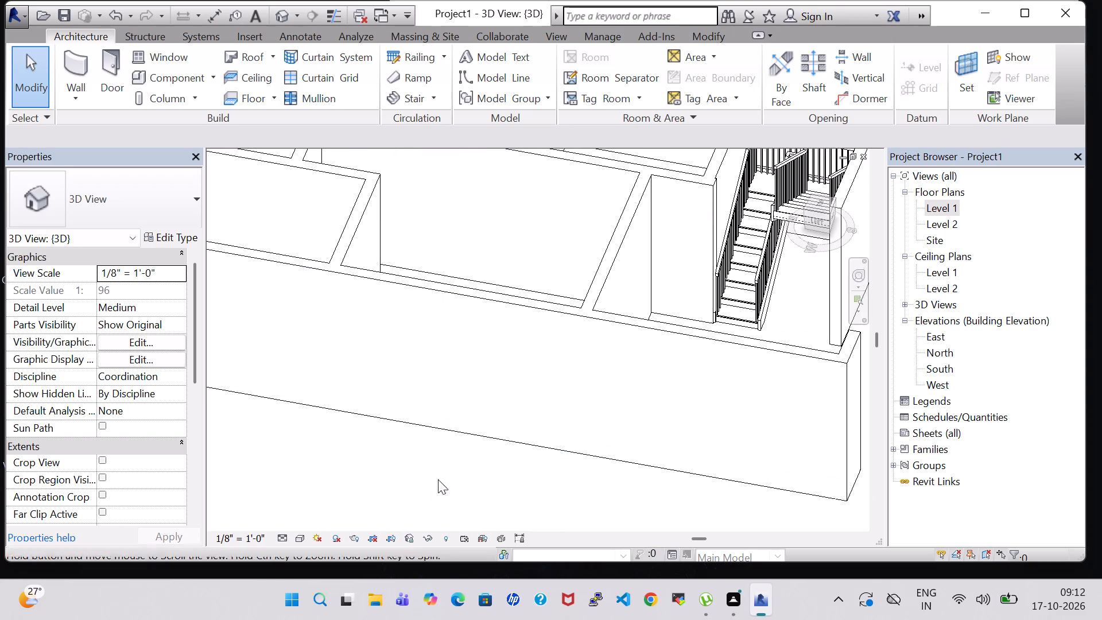
middle_click_drag(802, 309, 825, 239, "shift")
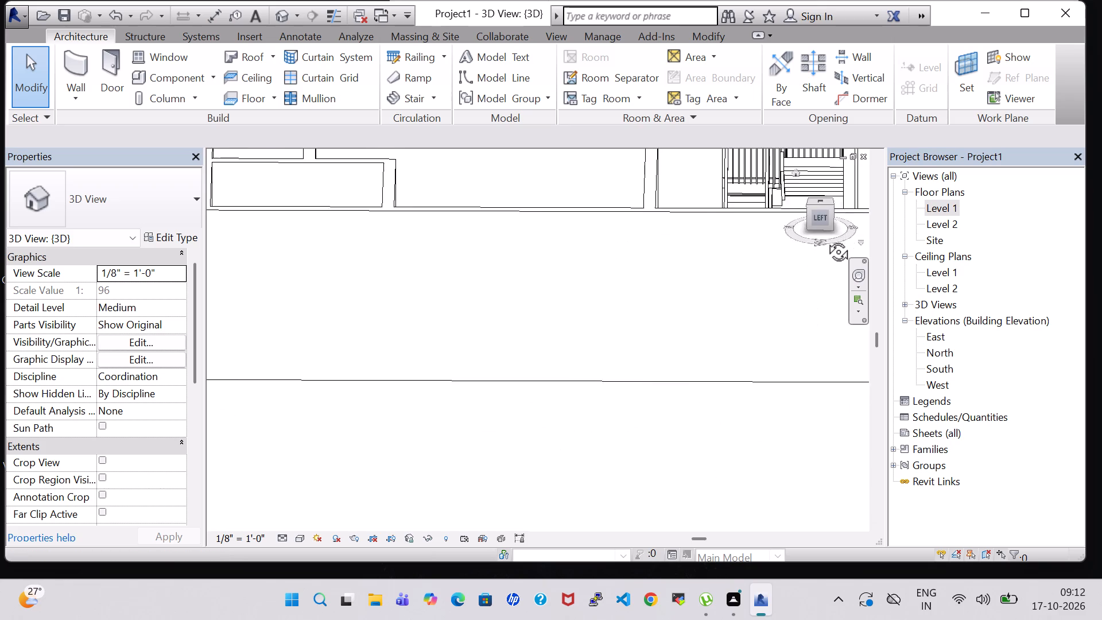
middle_click_drag(825, 239, 812, 297, "shift")
middle_click_drag(777, 262, 546, 370)
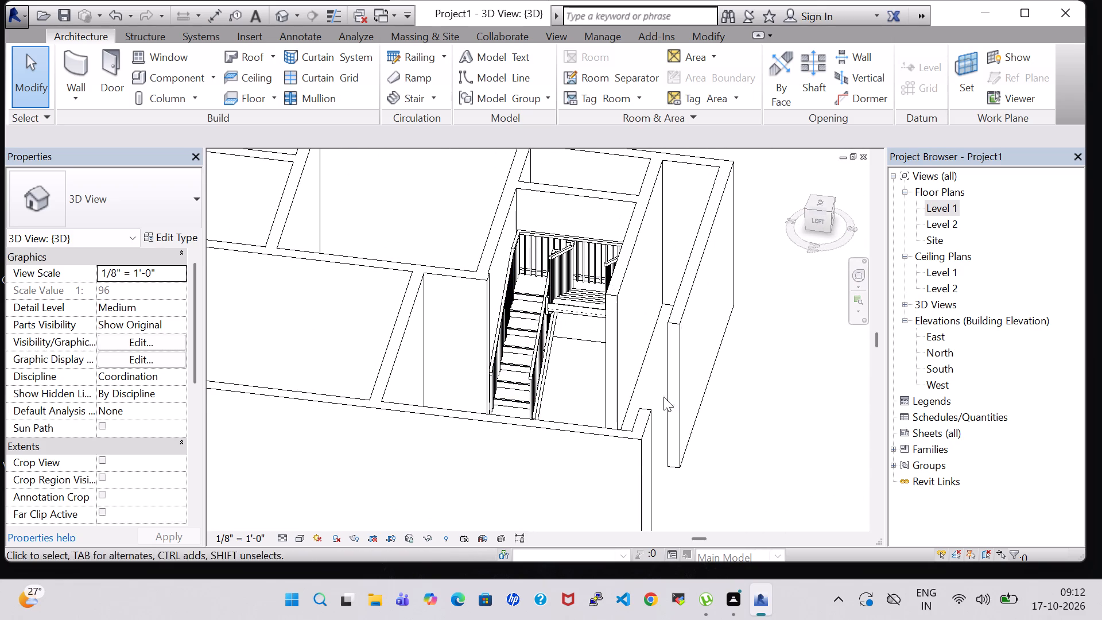
middle_click_drag(755, 394, 779, 390, "shift")
middle_click_drag(786, 387, 786, 367, "shift")
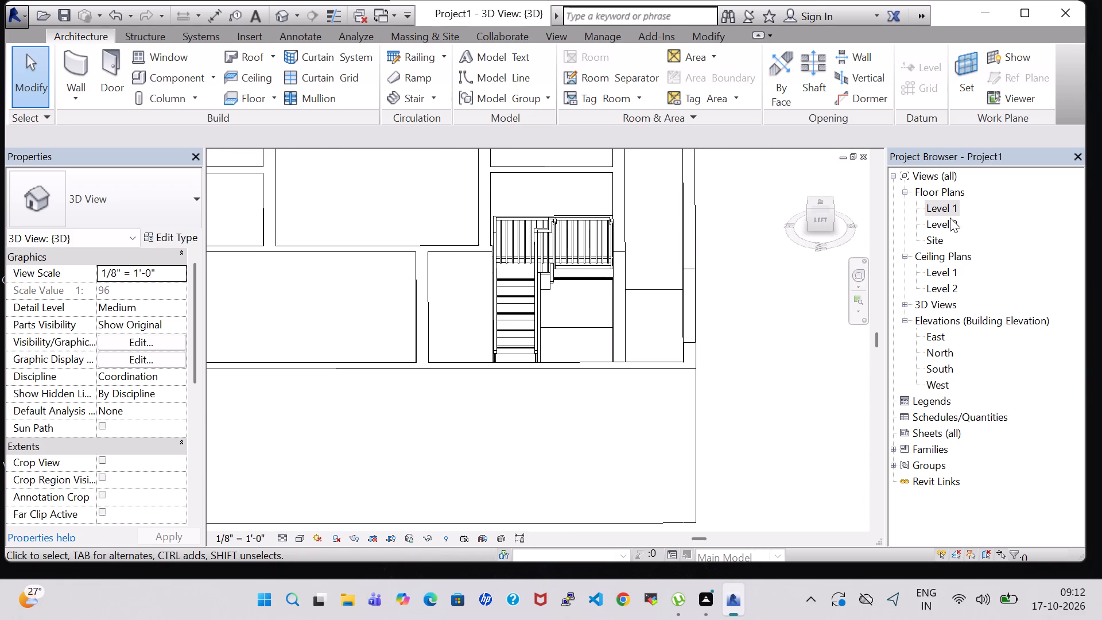
Return to the Level 1 floor plan and set its visual style to Realistic.
double_click(950, 211)
scroll(934, 297, "down", 4)
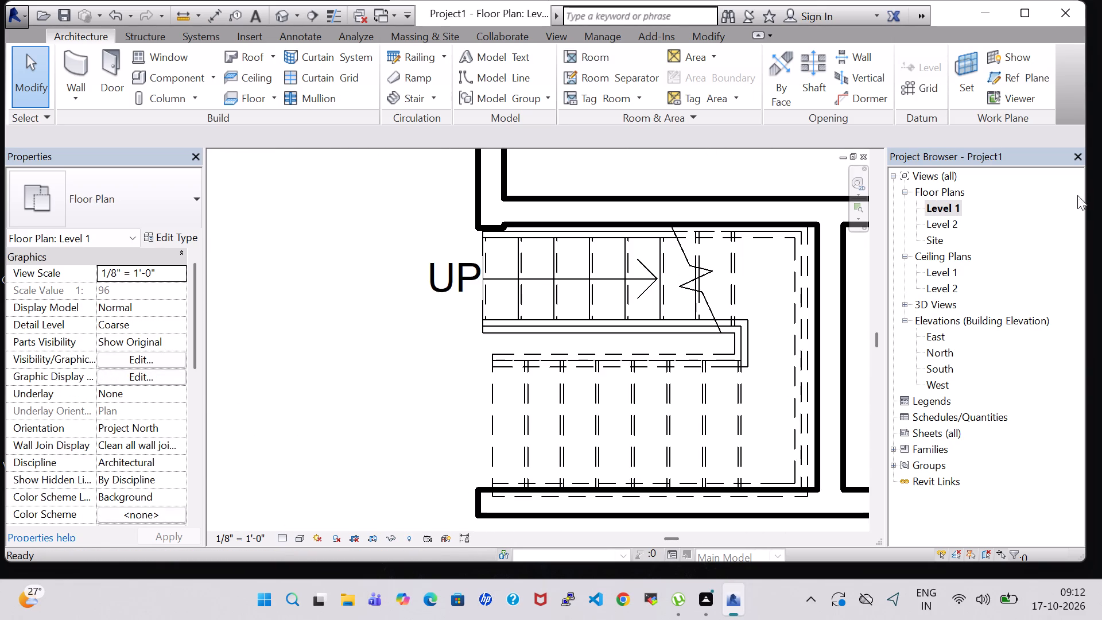
scroll(515, 342, "down", 11)
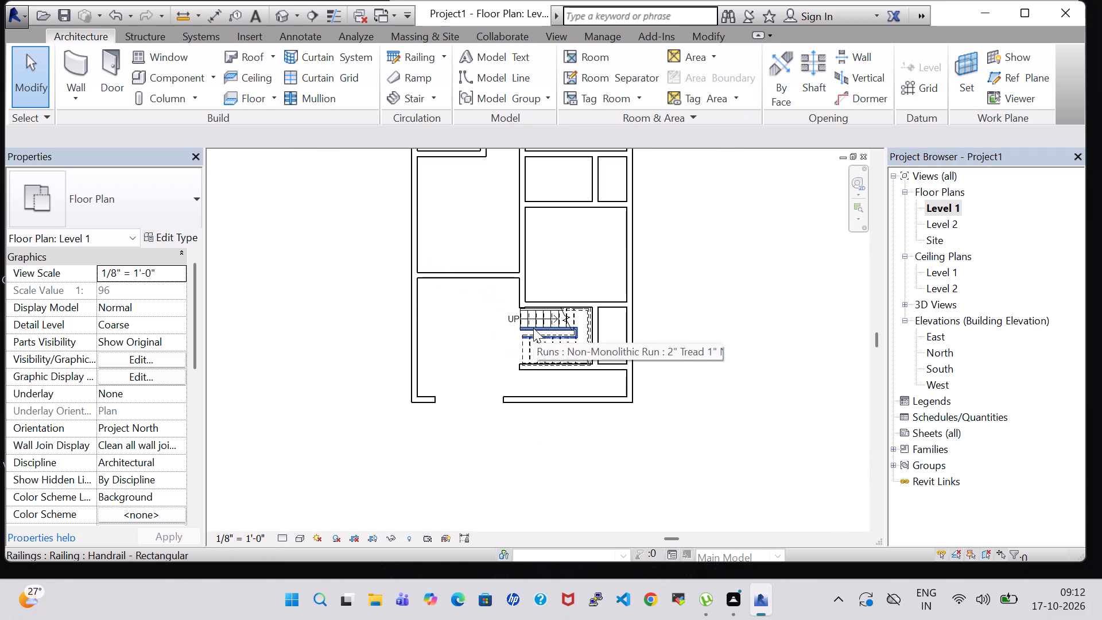
scroll(682, 304, "down", 2)
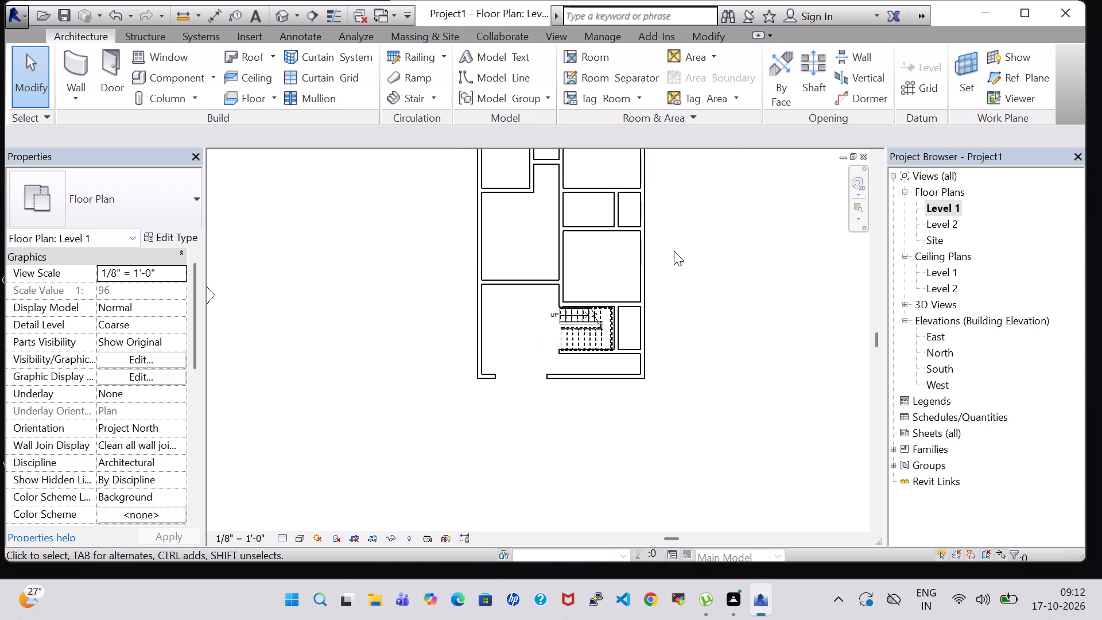
middle_click_drag(674, 251, 654, 334)
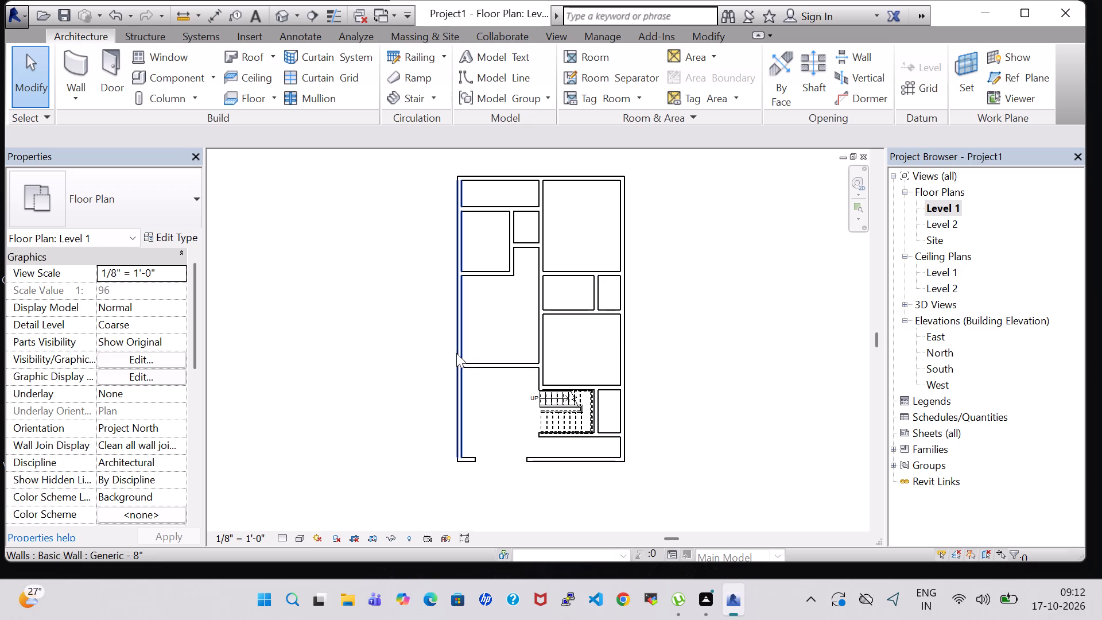
scroll(634, 296, "up", 1)
middle_click(675, 302)
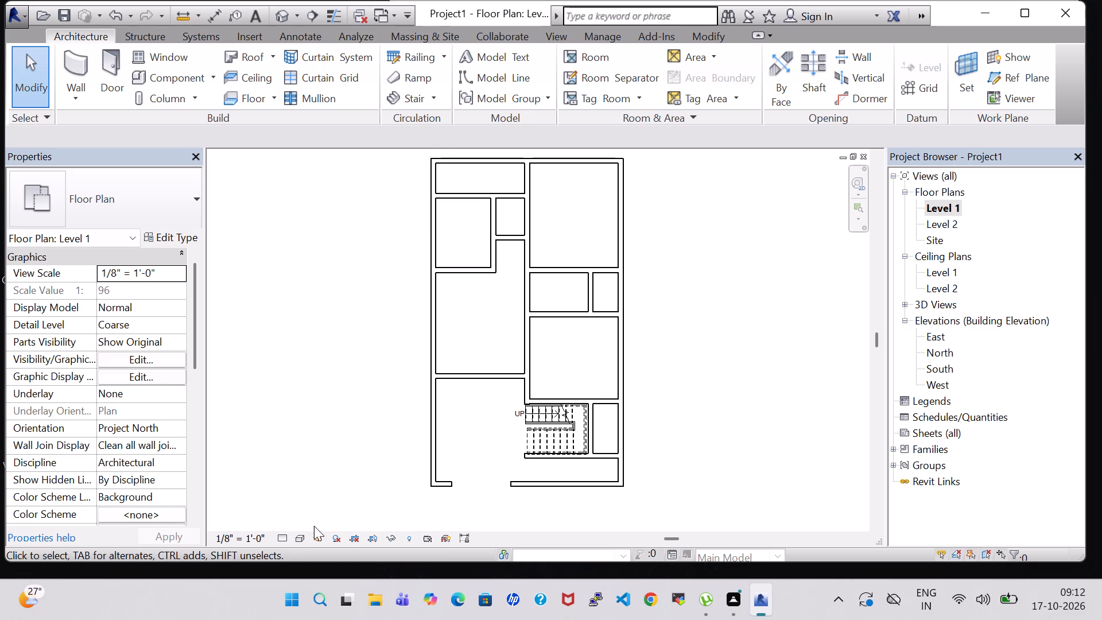
left_click(296, 538)
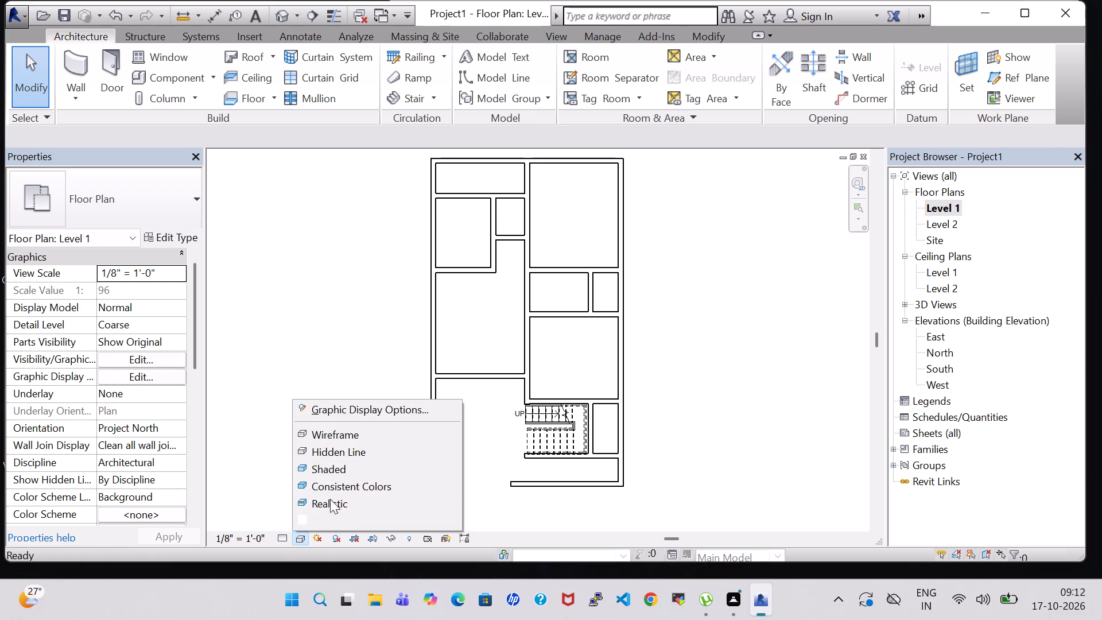
left_click(334, 502)
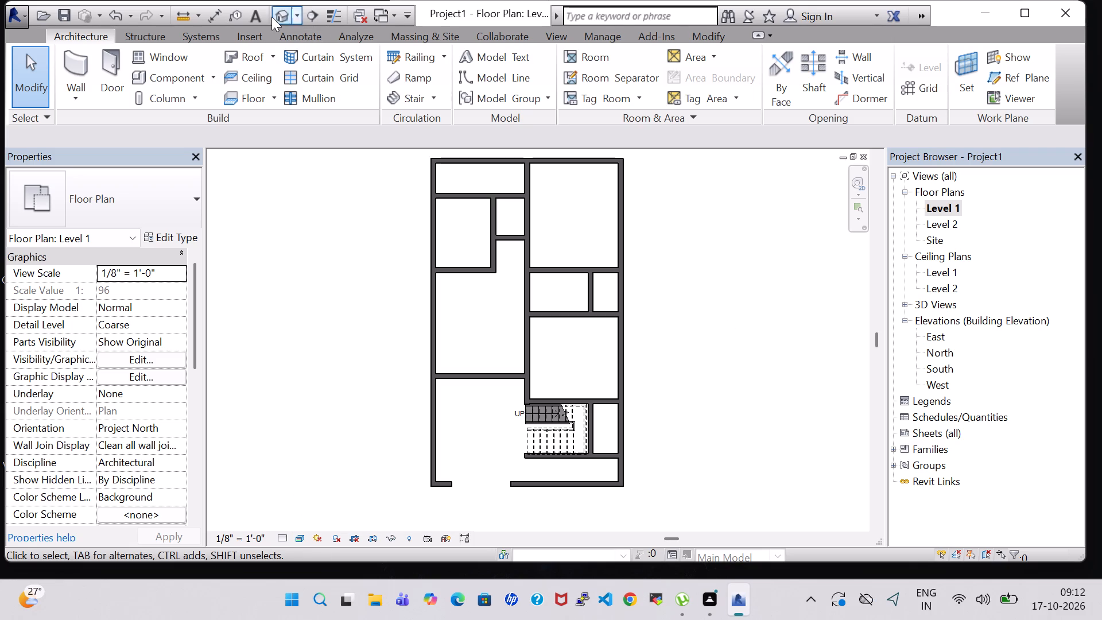
Switch to the 3D view and set its visual style to Realistic.
left_click(276, 17)
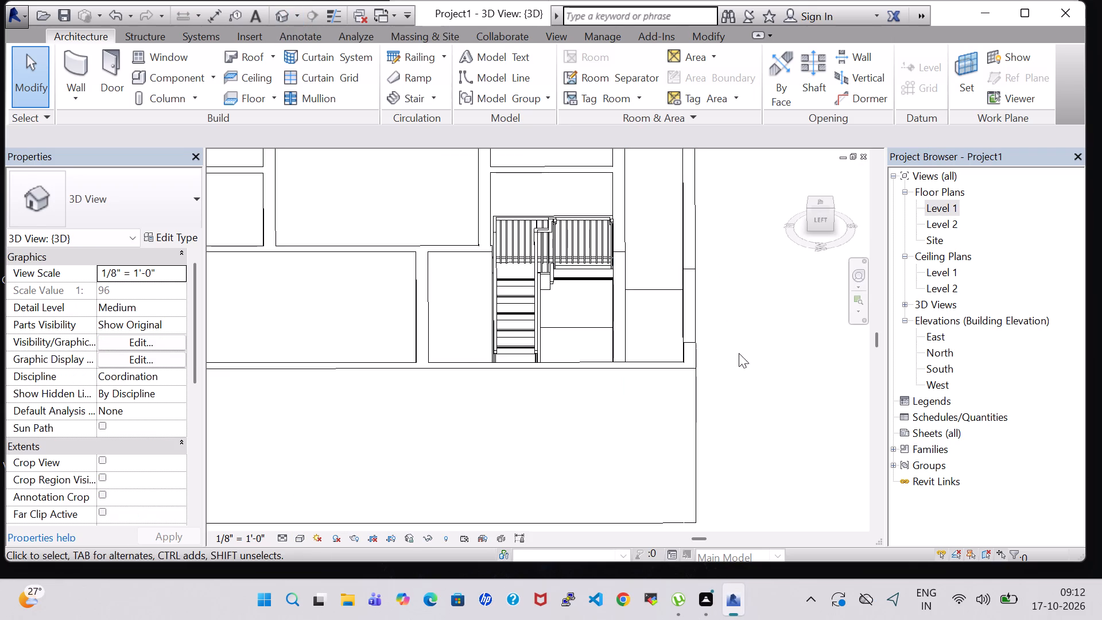
scroll(728, 338, "down", 2)
middle_click_drag(735, 351, 739, 302, "shift")
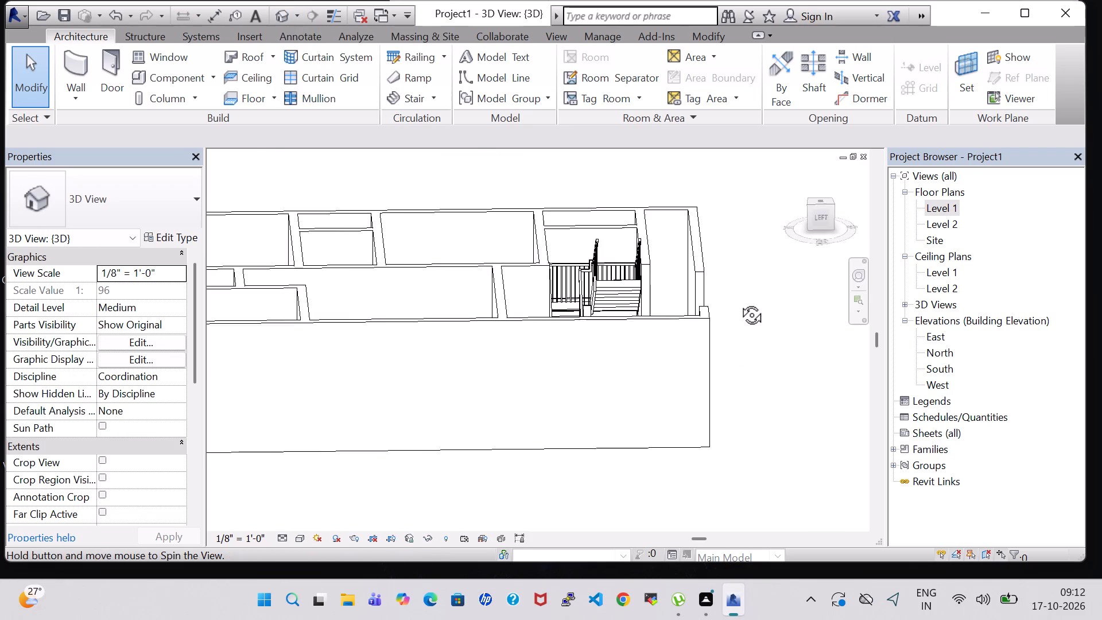
middle_click_drag(739, 302, 618, 311, "shift")
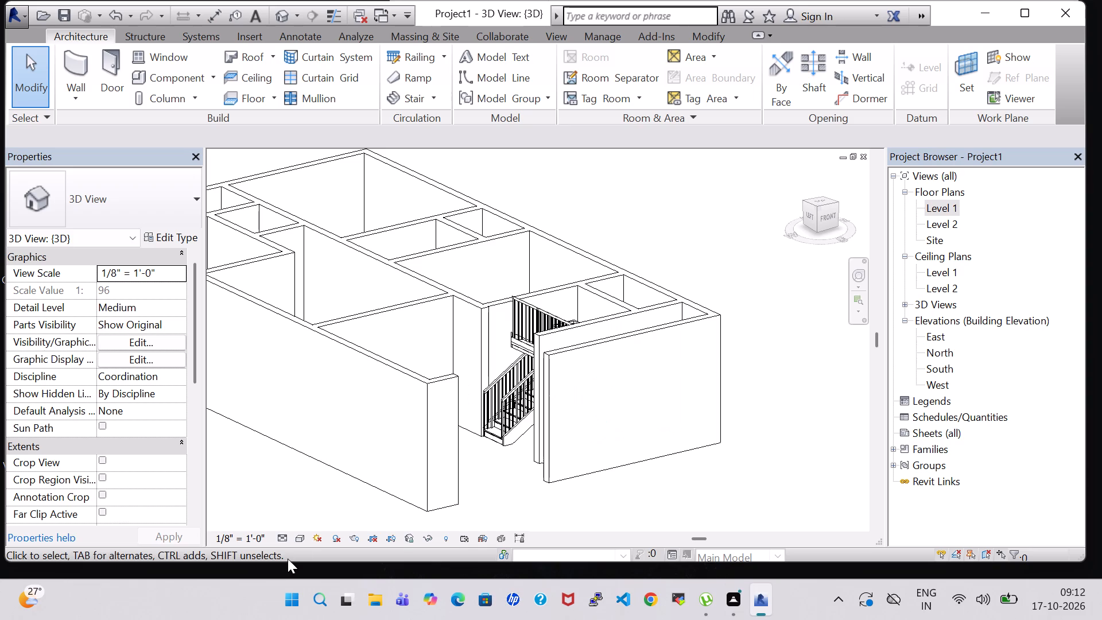
left_click(300, 533)
left_click(331, 510)
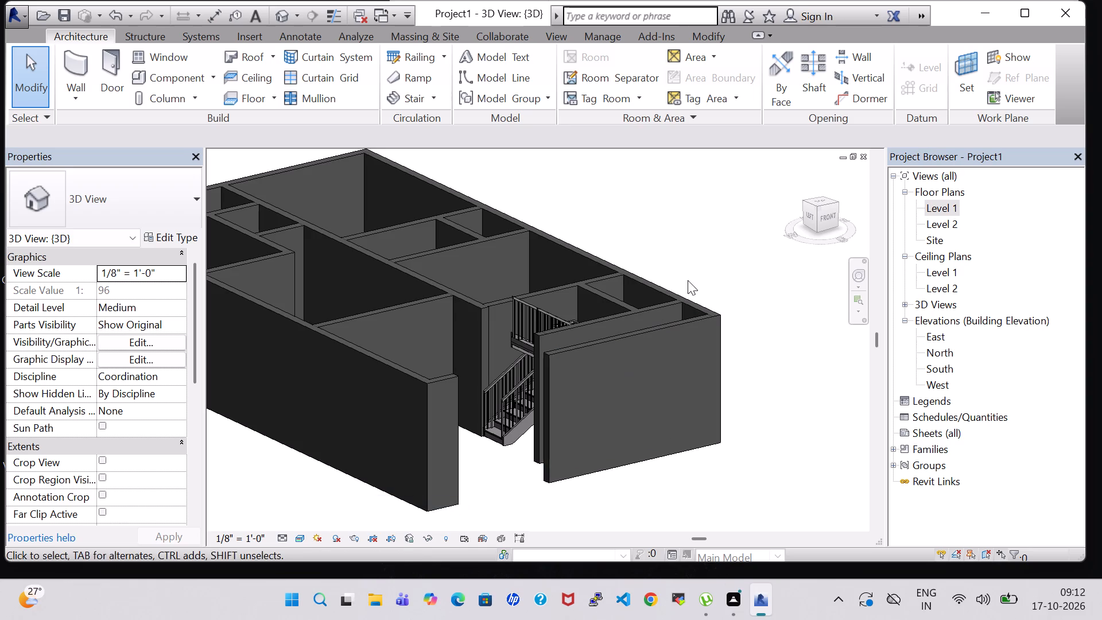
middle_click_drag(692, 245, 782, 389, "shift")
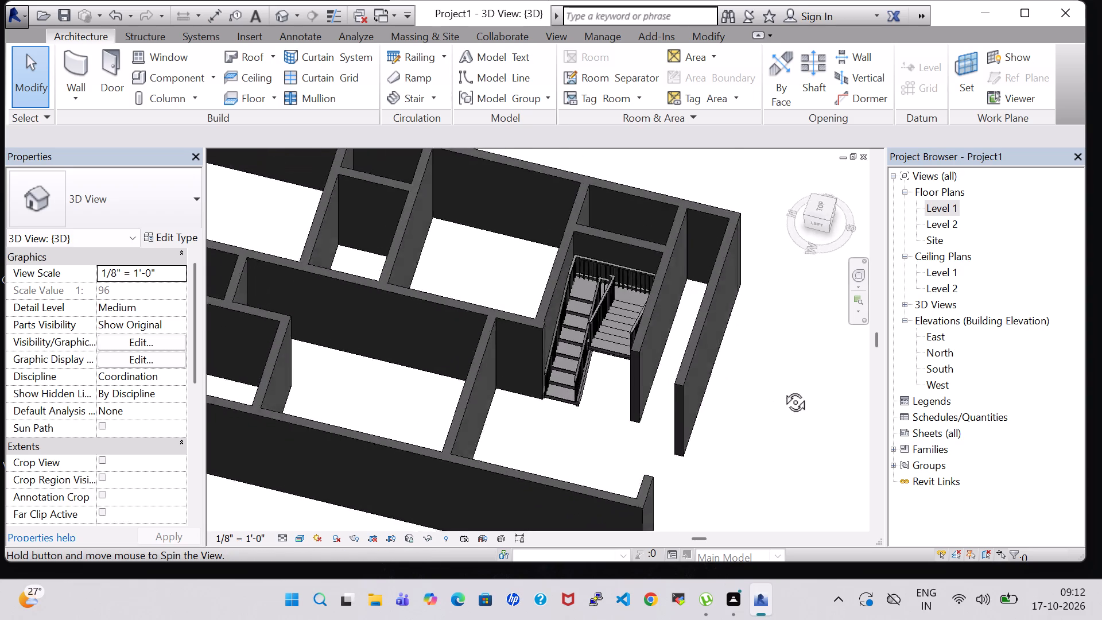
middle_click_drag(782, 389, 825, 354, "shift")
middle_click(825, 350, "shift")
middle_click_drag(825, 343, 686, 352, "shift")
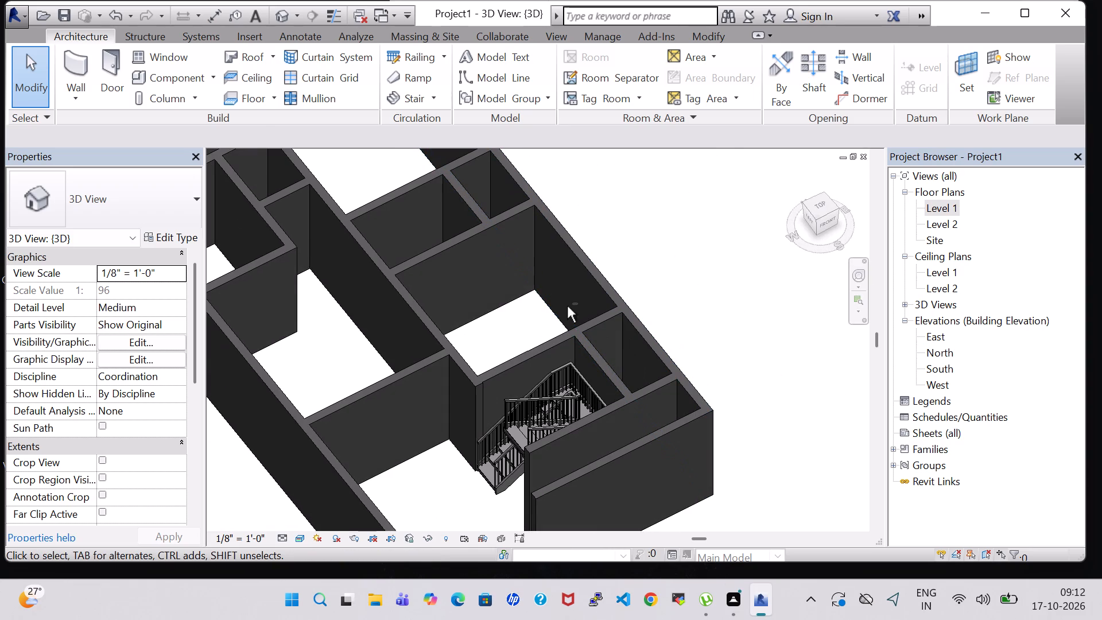
In the Level 1 floor plan, start a Generic - 12" floor and draw a 26' 6" boundary line along the north exterior wall's outer face.
double_click(939, 203)
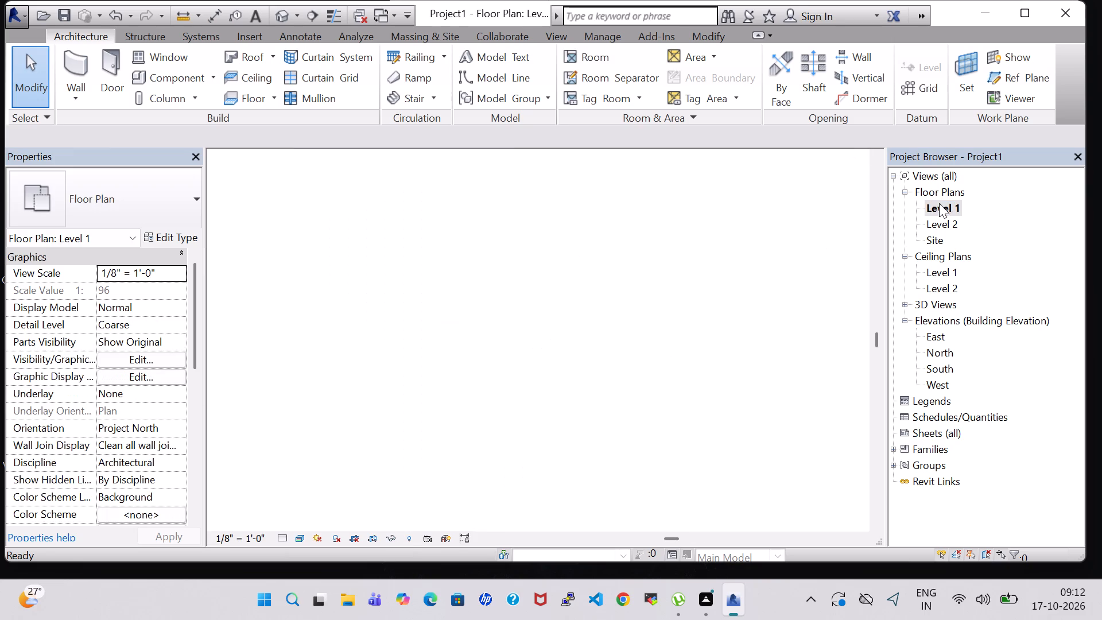
scroll(703, 307, "down", 2)
middle_click_drag(703, 307, 647, 316)
scroll(647, 316, "up", 1)
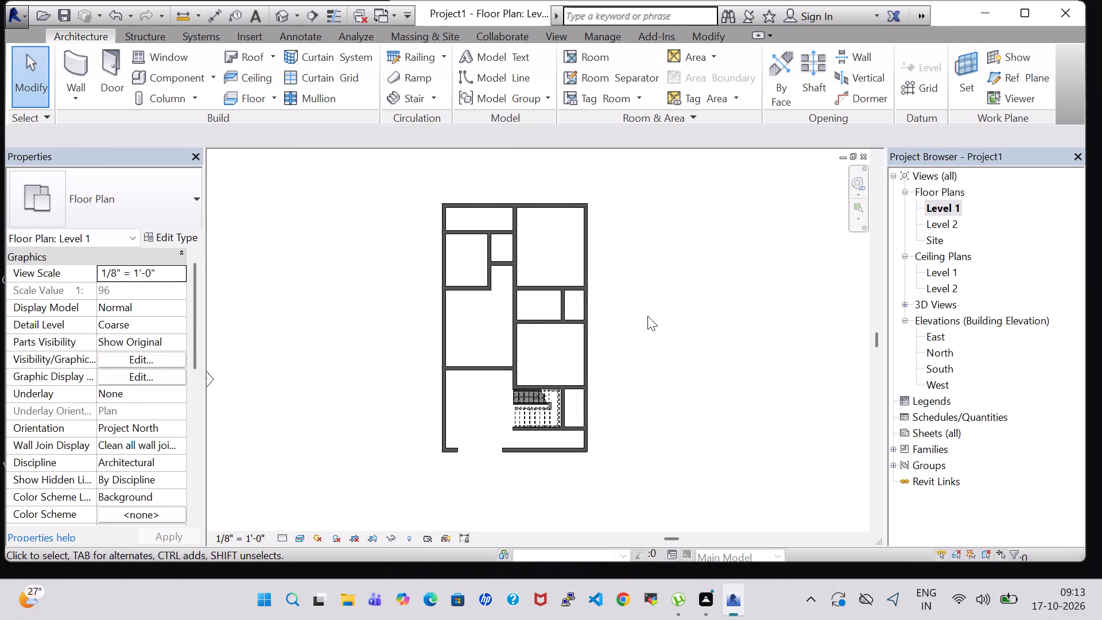
middle_click_drag(647, 316, 704, 320)
scroll(704, 320, "up", 1)
middle_click_drag(704, 320, 682, 313)
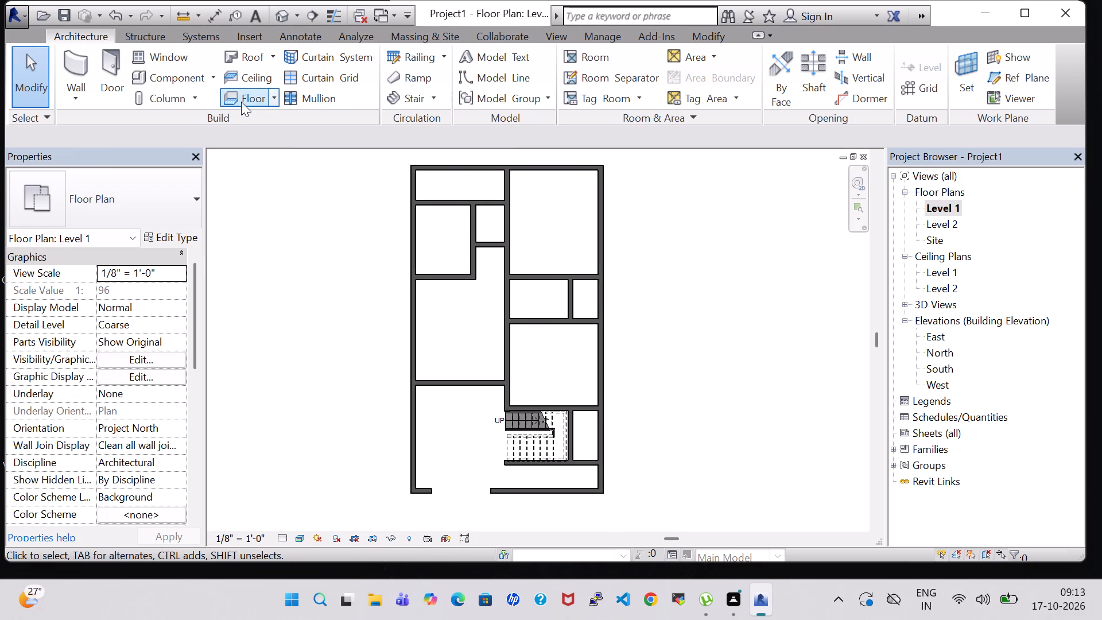
left_click(241, 102)
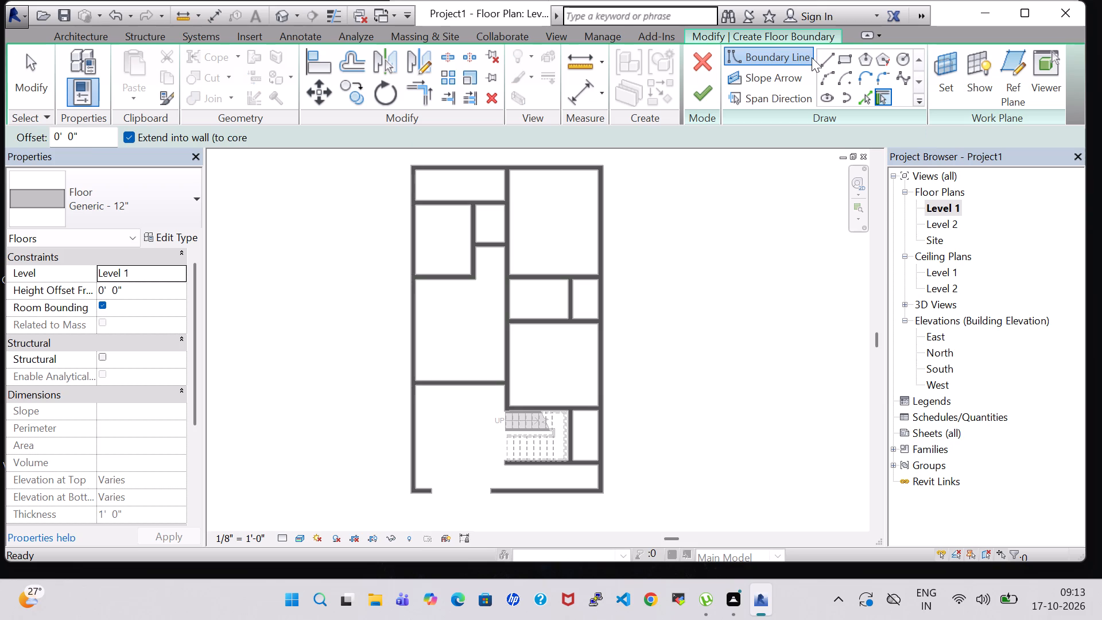
left_click(828, 54)
scroll(701, 246, "up", 3)
middle_click_drag(602, 231, 732, 357)
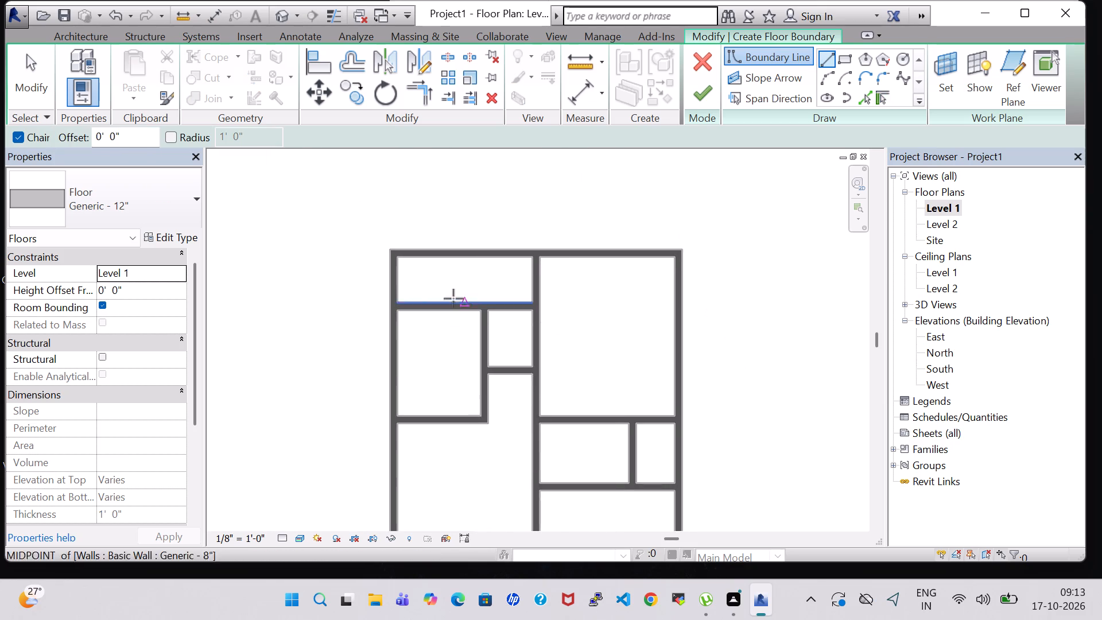
scroll(452, 297, "up", 3)
left_click(359, 226)
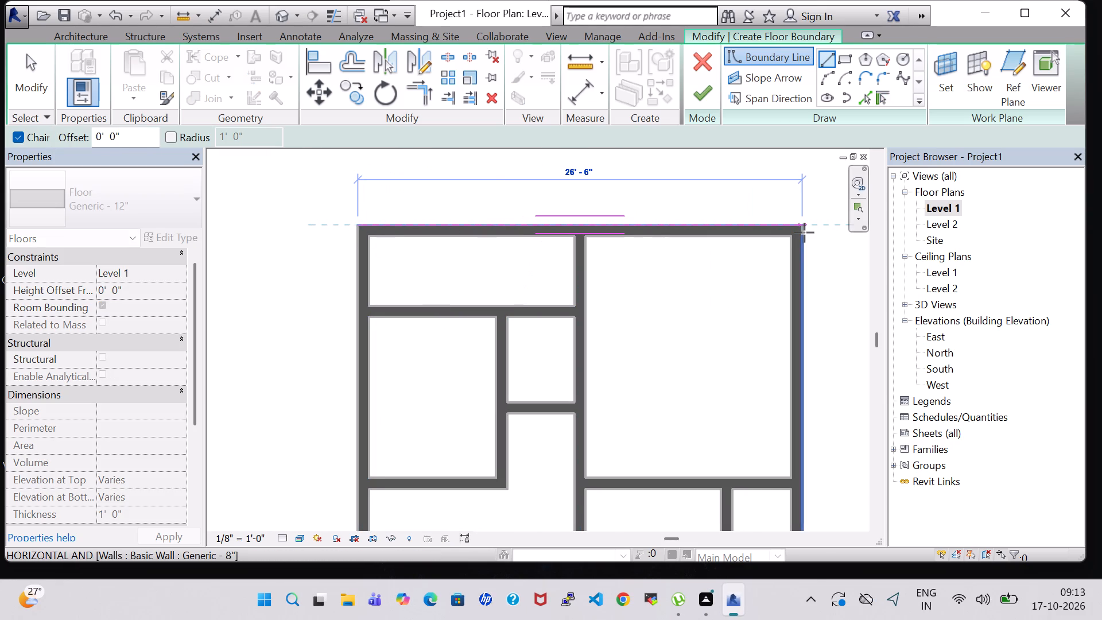
left_click(804, 228)
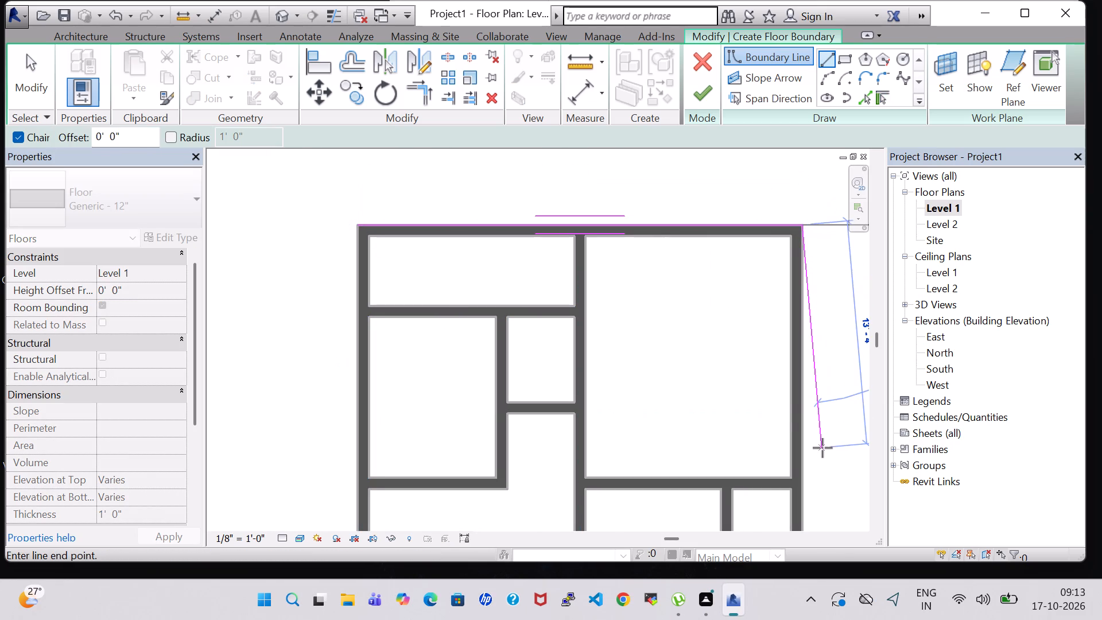
Continue the floor boundary along the outer faces of the east and south exterior walls, running straight across the south wall opening.
middle_click_drag(797, 469, 778, 355)
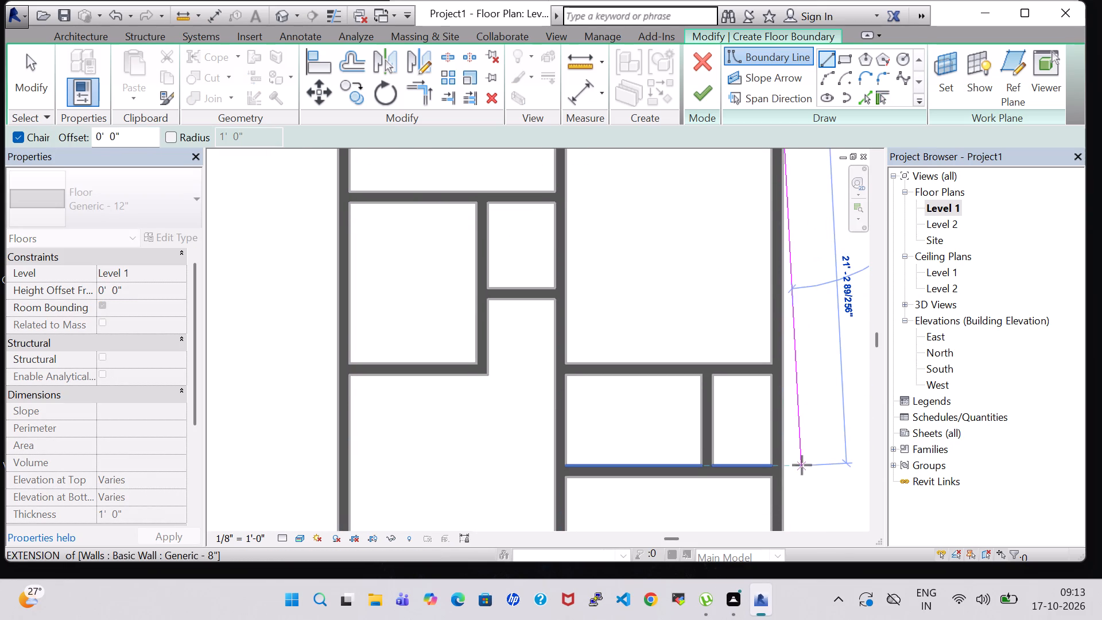
middle_click_drag(785, 491, 791, 189)
middle_click_drag(791, 441, 787, 424)
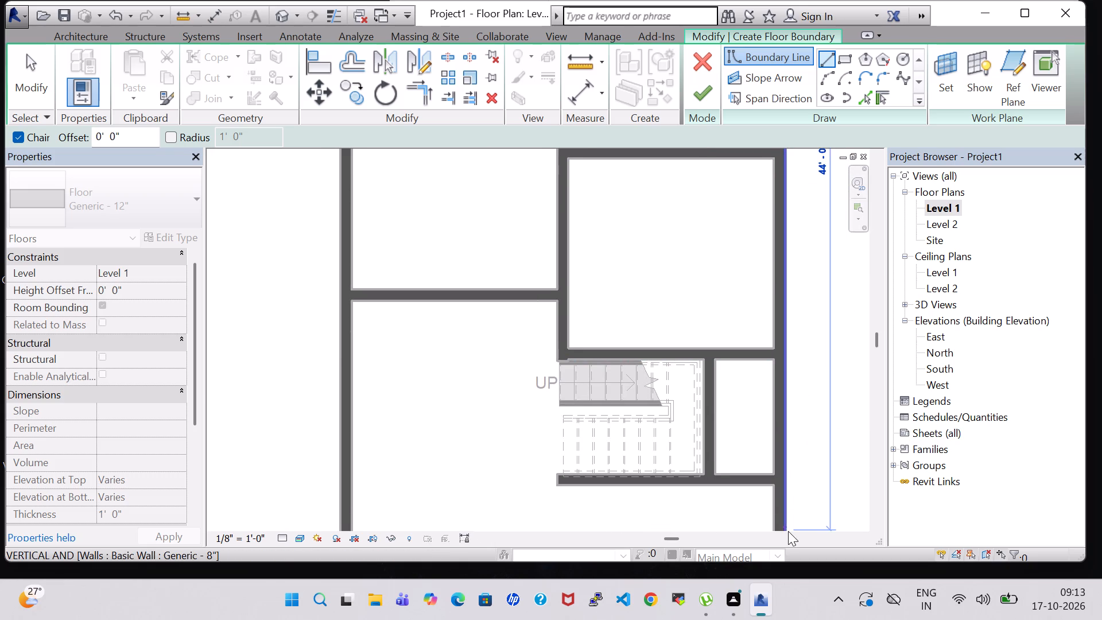
middle_click_drag(788, 531, 786, 444)
scroll(786, 444, "down", 1)
middle_click_drag(786, 444, 784, 305)
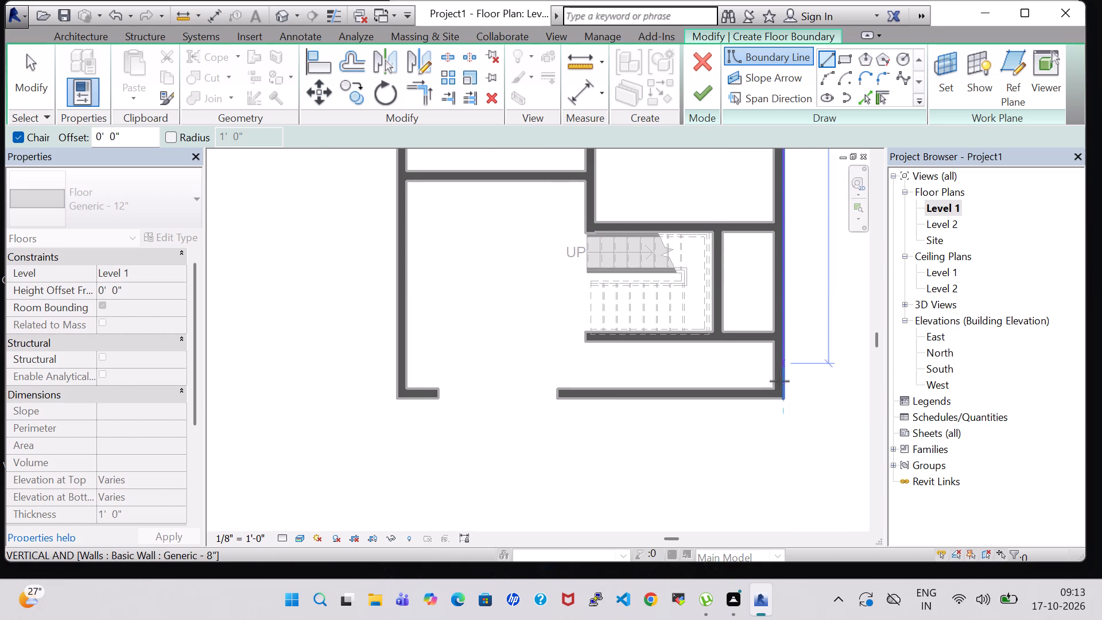
scroll(778, 385, "up", 3)
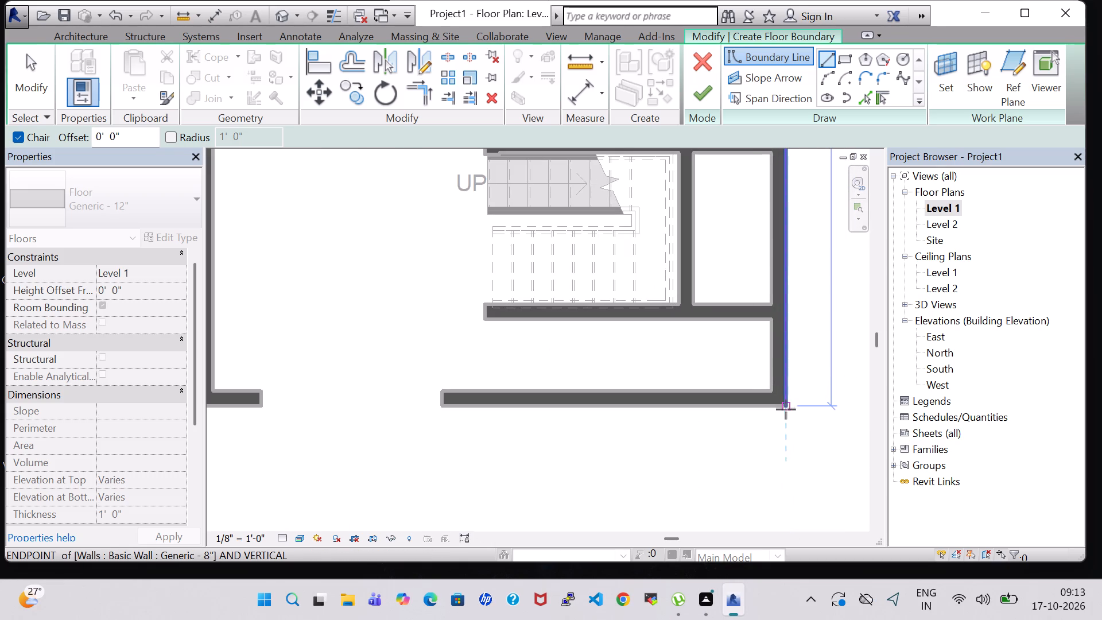
left_click(785, 408)
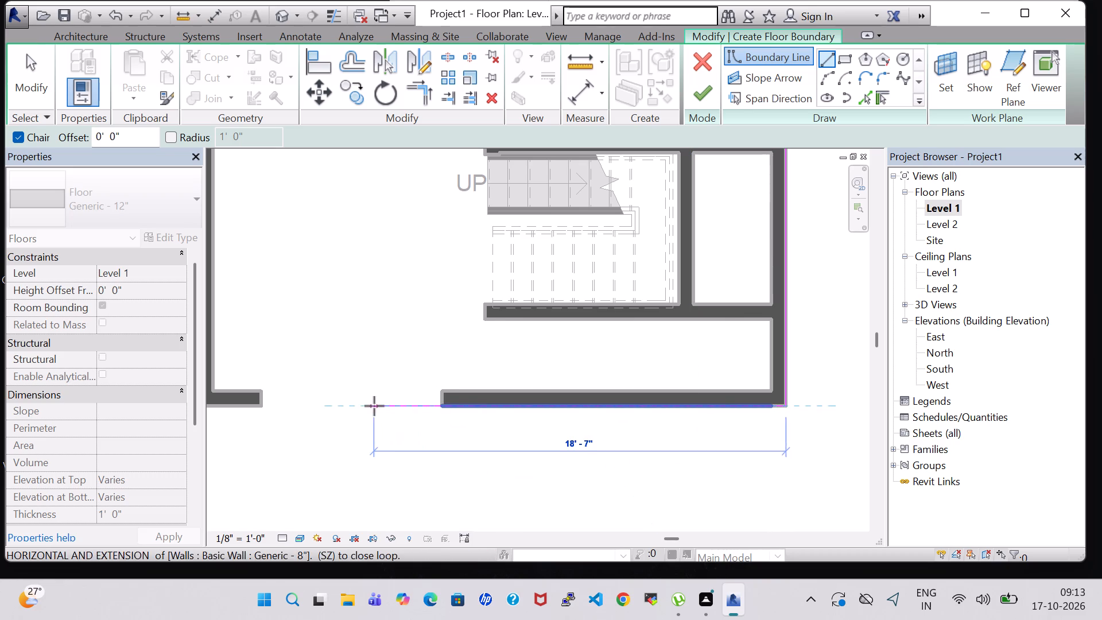
middle_click_drag(374, 406, 422, 407)
left_click(239, 408)
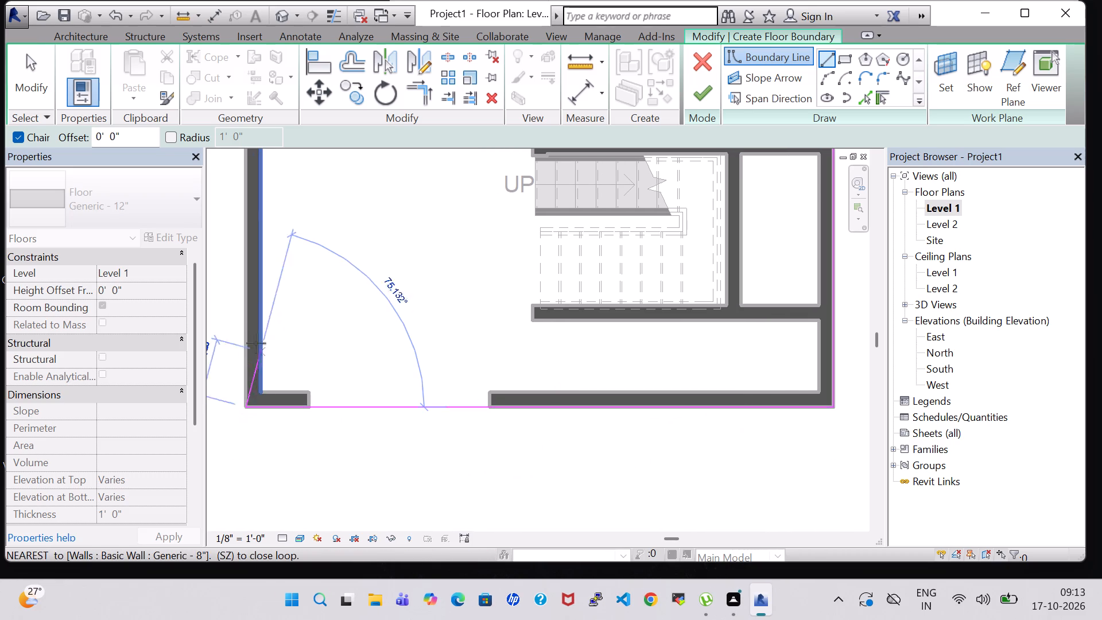
Close the floor boundary along the west exterior wall's outer face back to the starting corner and finish the floor.
middle_click_drag(242, 316, 281, 619)
scroll(277, 361, "down", 2)
middle_click_drag(277, 262, 281, 369)
scroll(277, 262, "down", 1)
middle_click_drag(285, 168, 286, 335)
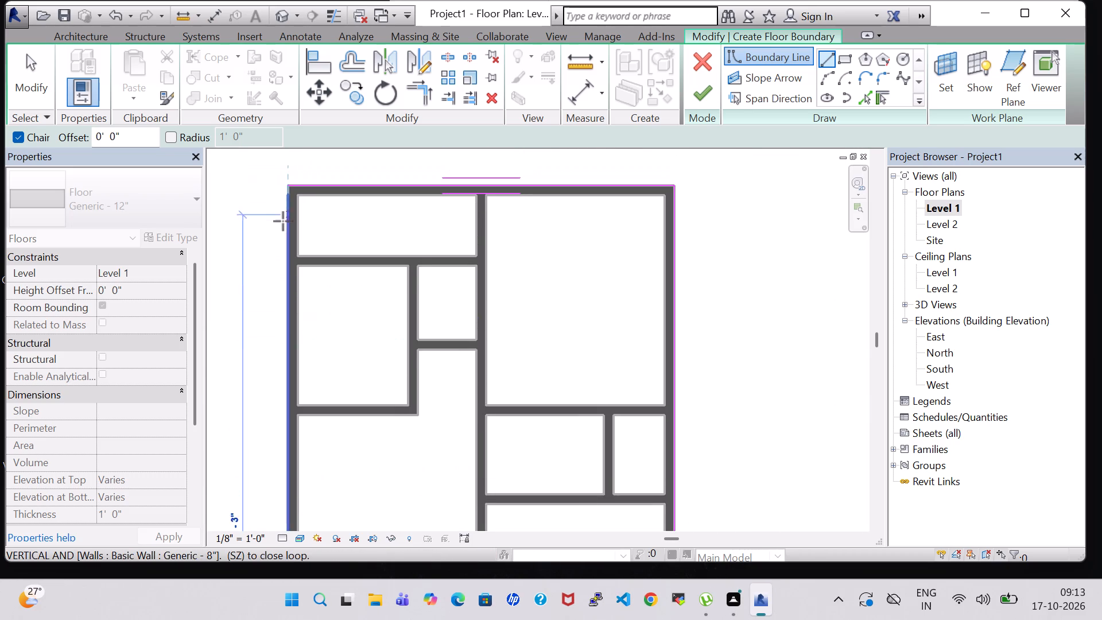
scroll(283, 222, "up", 4)
left_click(292, 161)
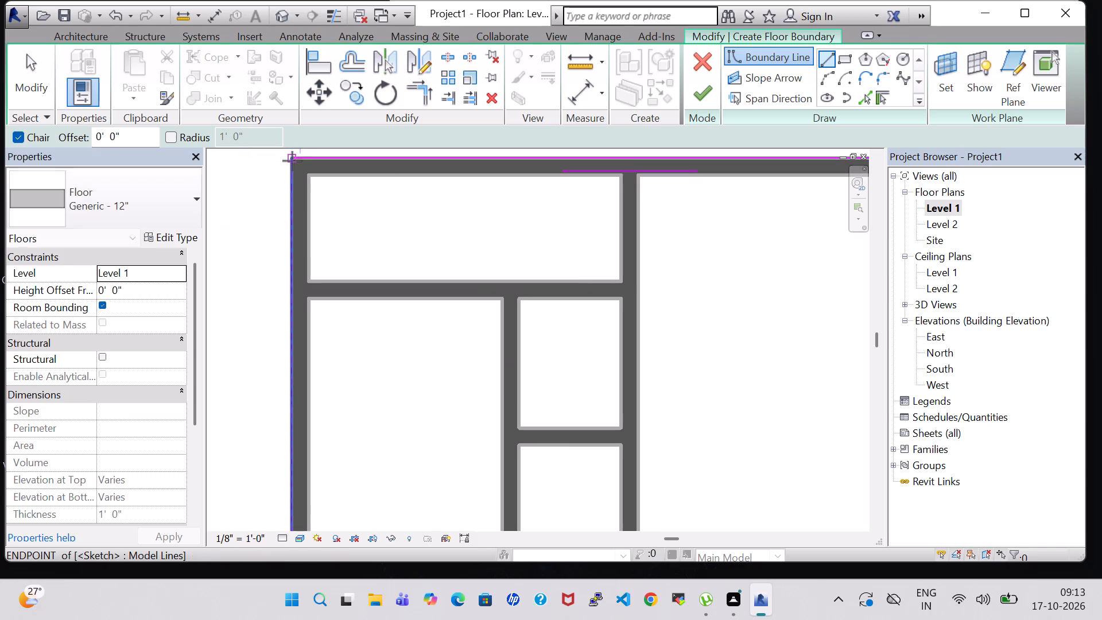
left_click(702, 91)
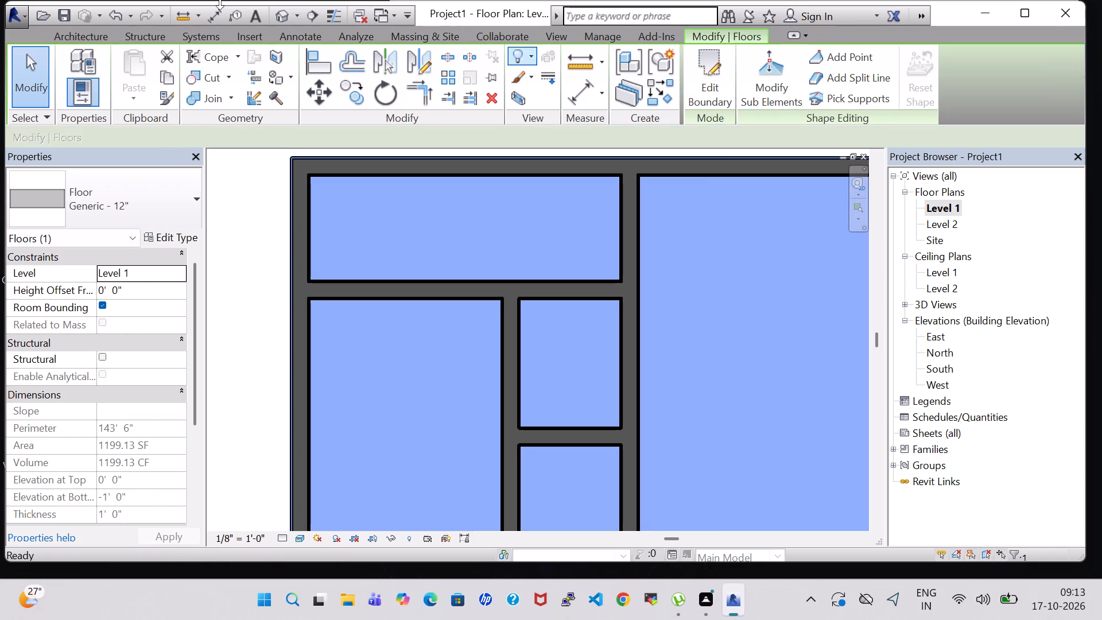
scroll(606, 359, "down", 2)
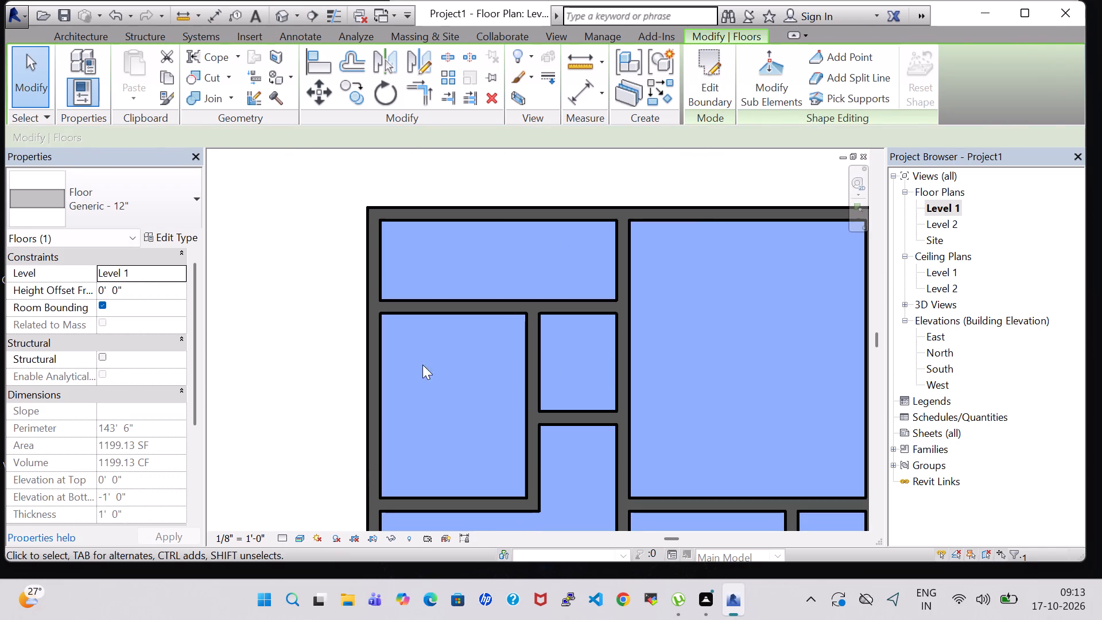
left_click(278, 367)
Inspect the new floor slab beneath the walls and around the stair from several angles in the 3D view.
left_click(278, 17)
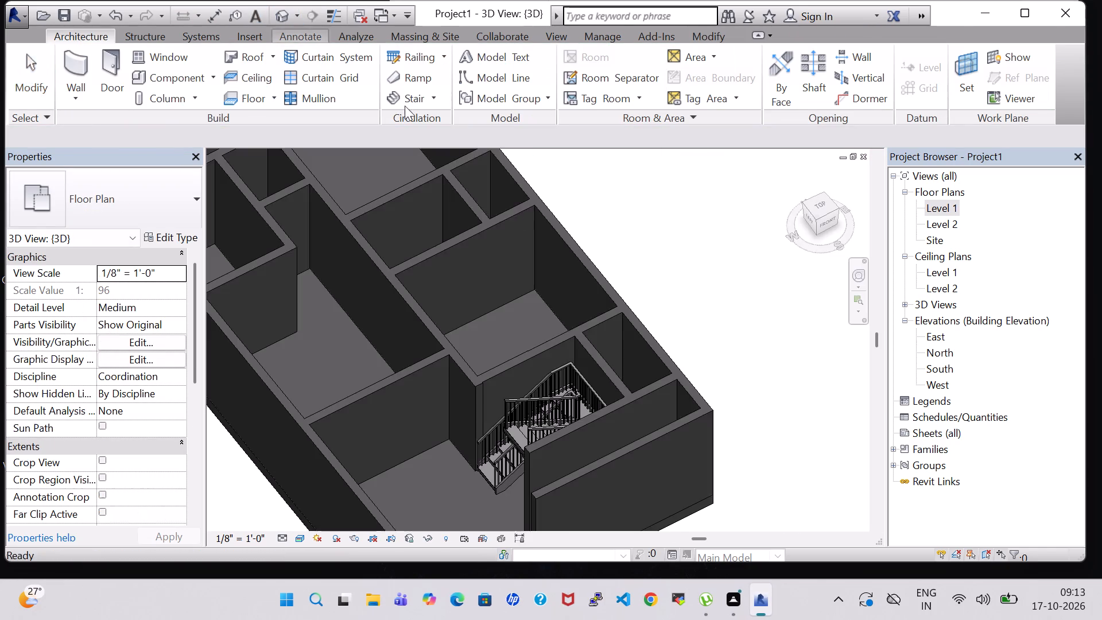
scroll(539, 294, "down", 1)
middle_click_drag(707, 301, 645, 295, "shift")
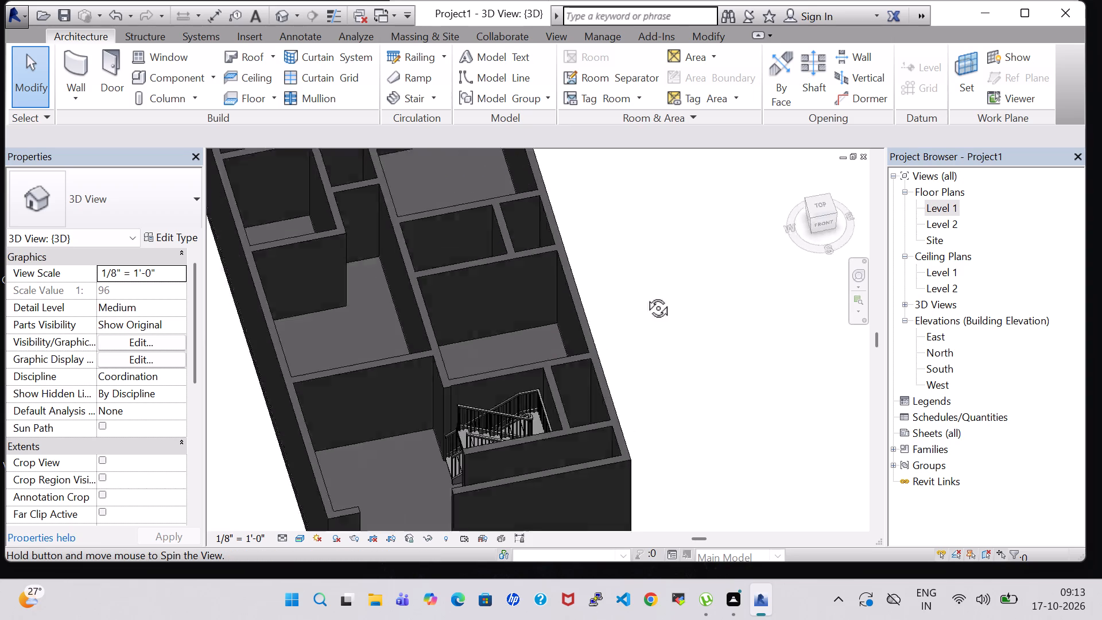
middle_click_drag(645, 295, 638, 226, "shift")
middle_click_drag(645, 244, 650, 260, "shift")
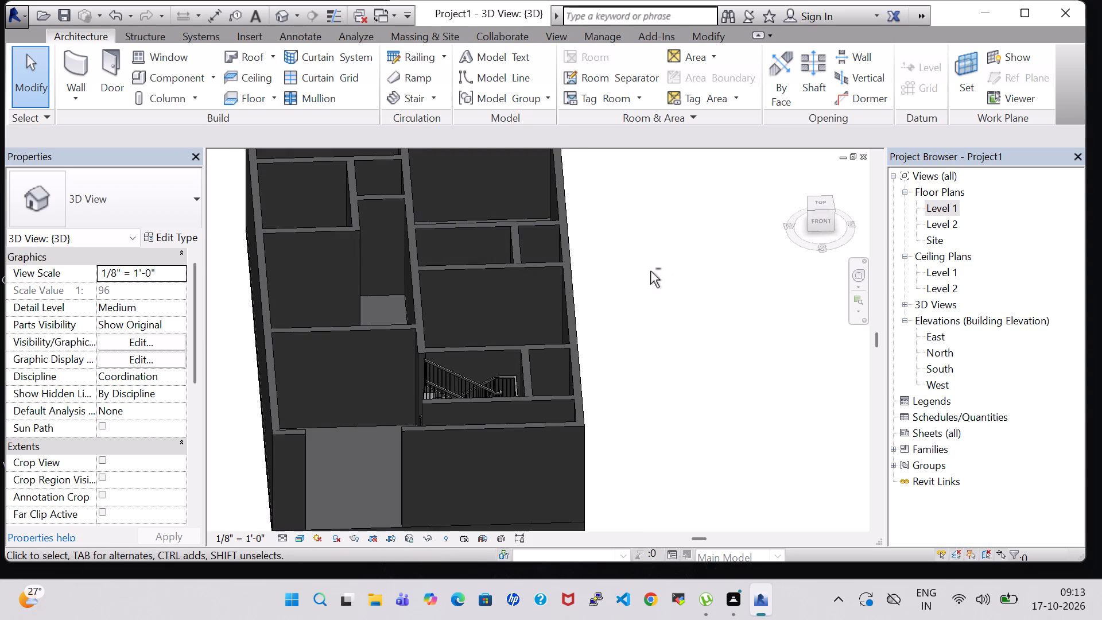
middle_click_drag(636, 340, 653, 419)
middle_click_drag(653, 419, 644, 405)
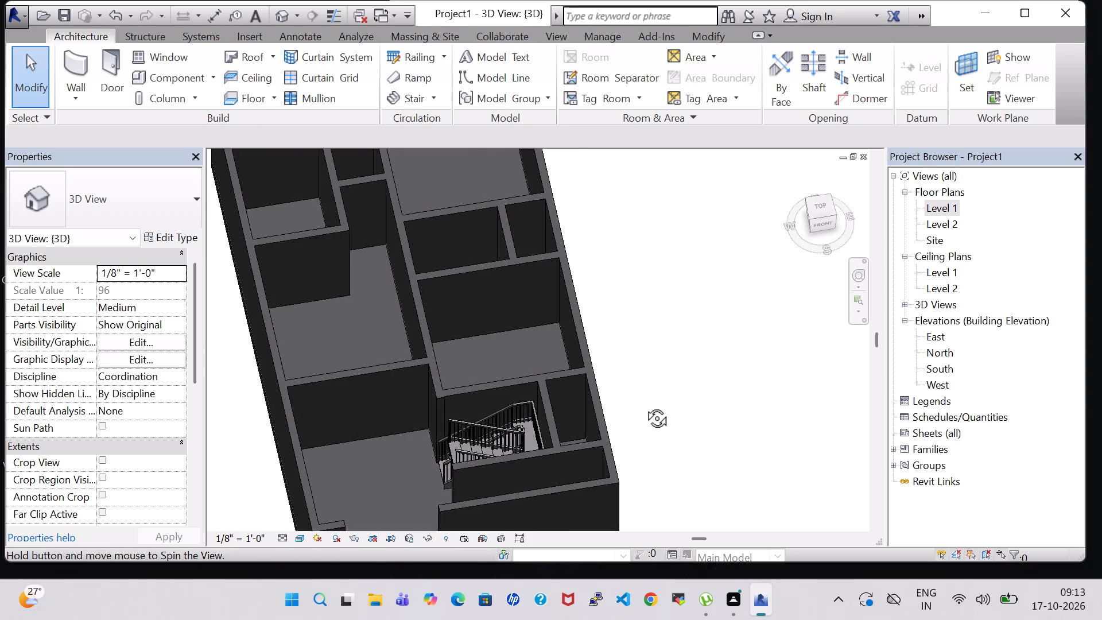
middle_click_drag(644, 405, 624, 384)
middle_click_drag(676, 534, 678, 476, "shift")
middle_click_drag(688, 448, 686, 350)
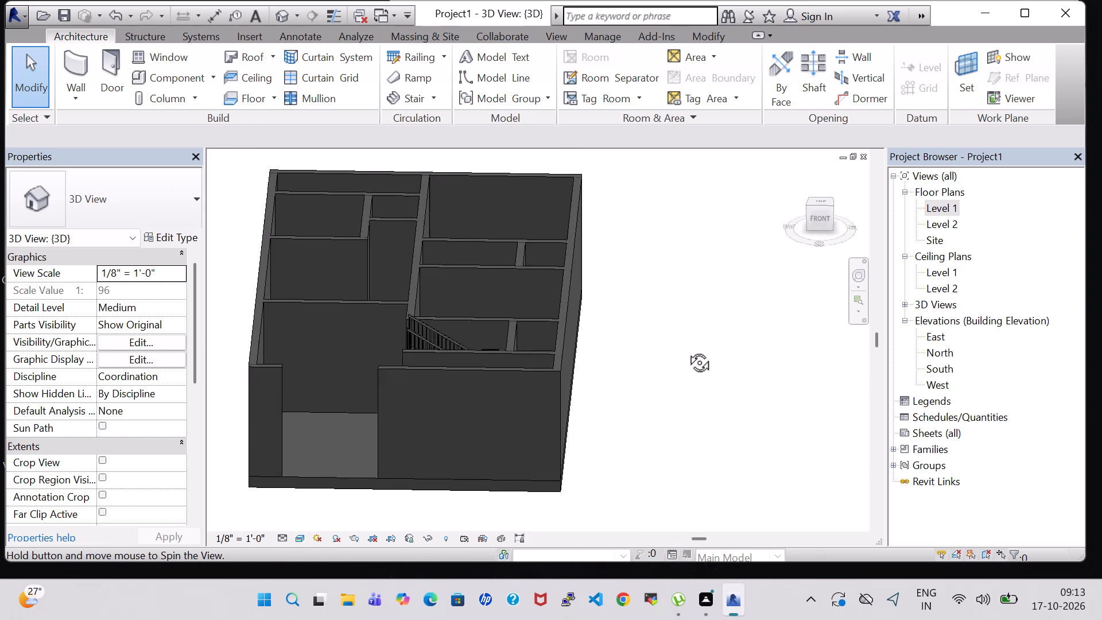
middle_click_drag(686, 350, 688, 352)
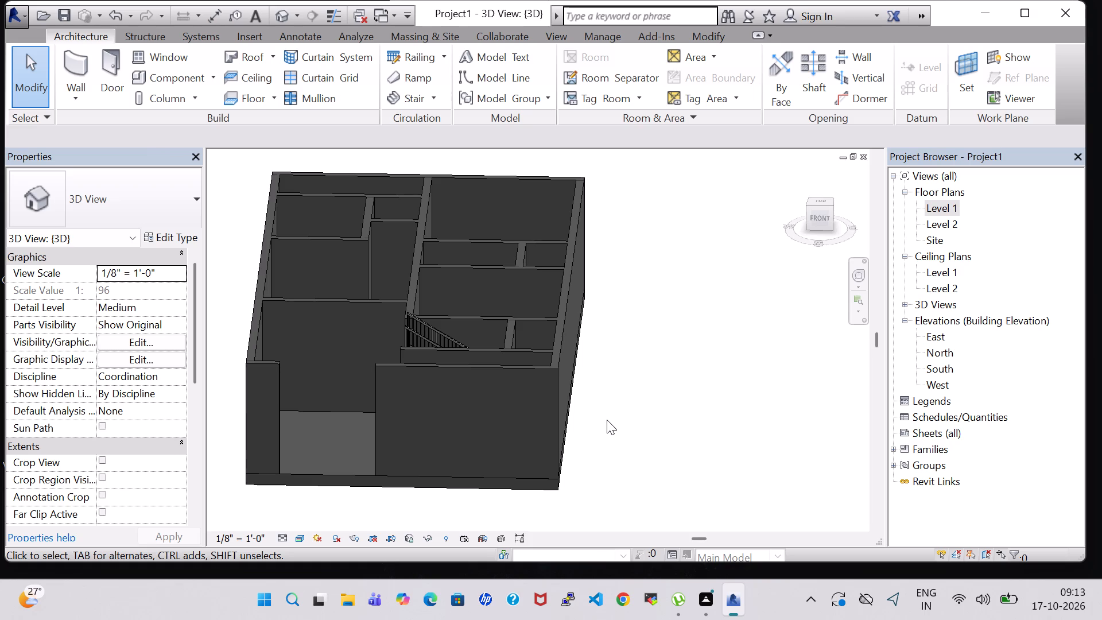
middle_click_drag(607, 420, 614, 359, "shift")
middle_click_drag(616, 317, 663, 330)
middle_click_drag(663, 330, 667, 383, "shift")
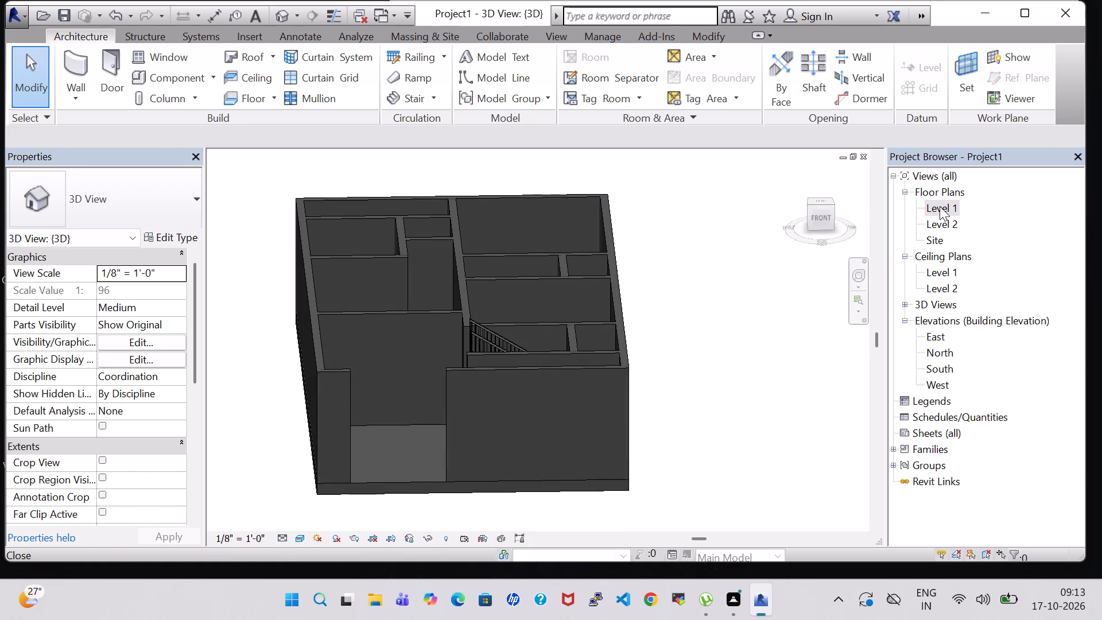
Change the Level 1 floor's type to Wood Truss Joist 12" - Carpet Finish.
left_click(393, 492)
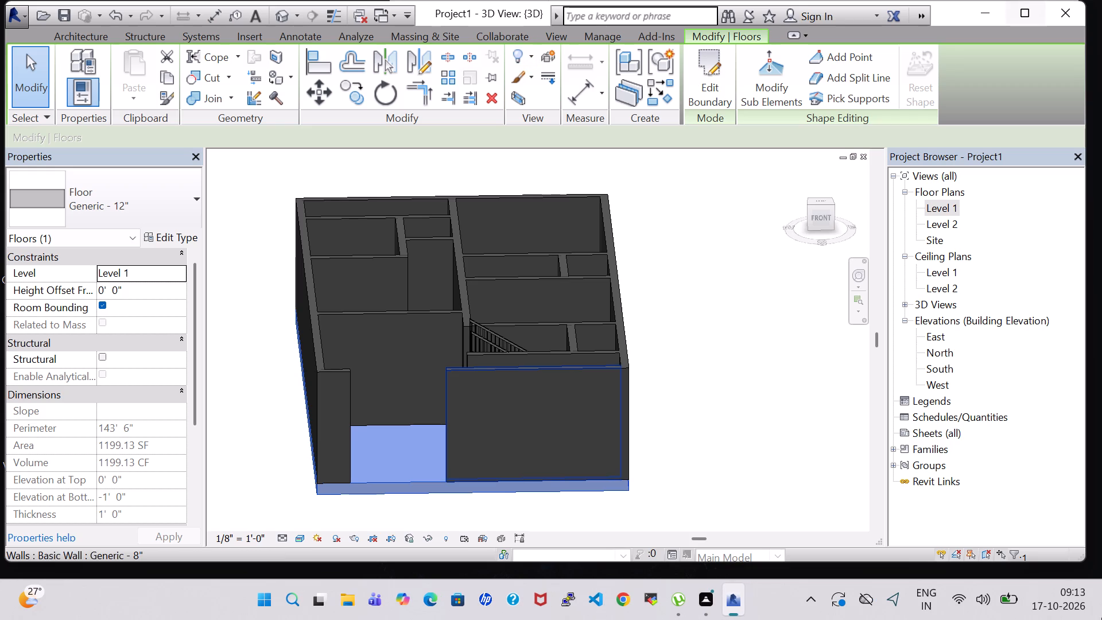
left_click(157, 203)
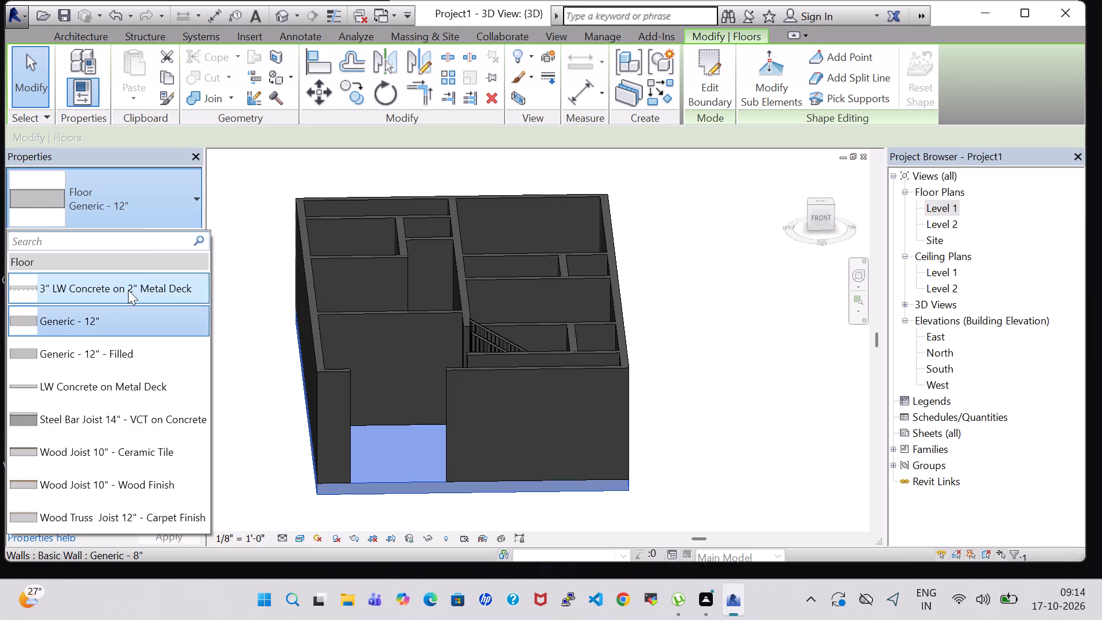
left_click(119, 517)
left_click(685, 362)
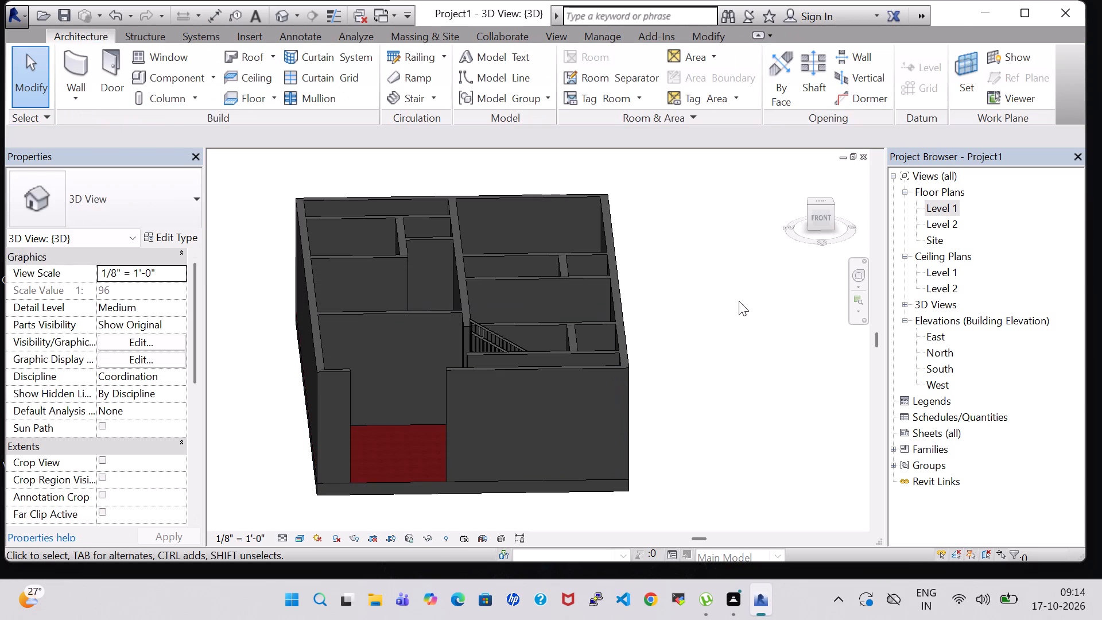
Examine the floor's carpet finish across the rooms from several angles in the 3D view.
middle_click_drag(683, 235, 692, 350, "shift")
scroll(683, 235, "down", 1, "shift")
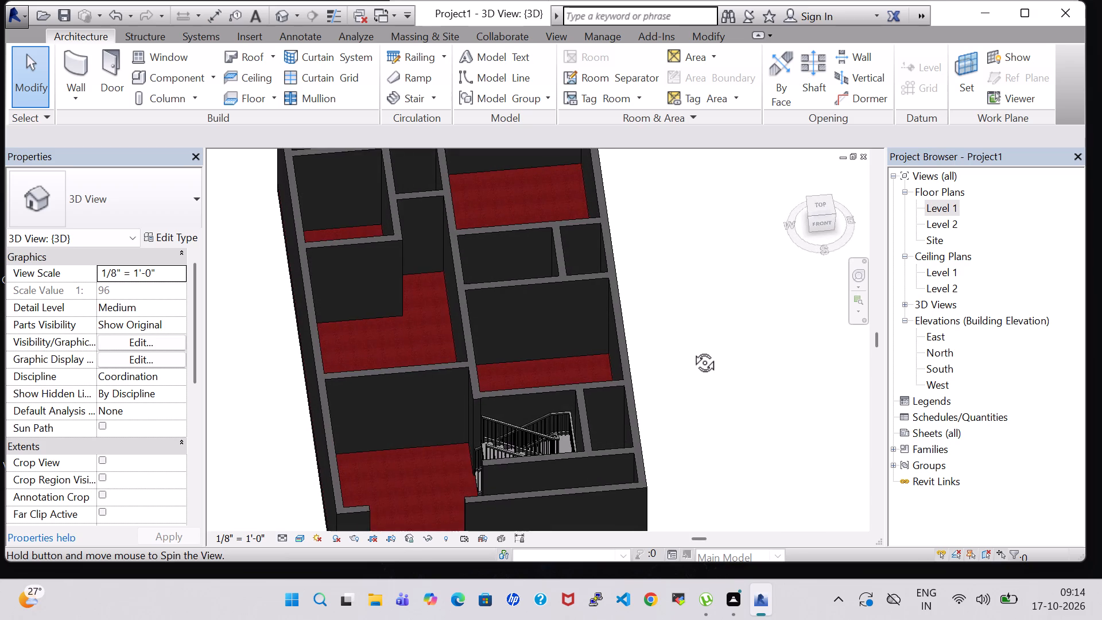
middle_click_drag(692, 350, 661, 284, "shift")
middle_click_drag(669, 385, 676, 343, "shift")
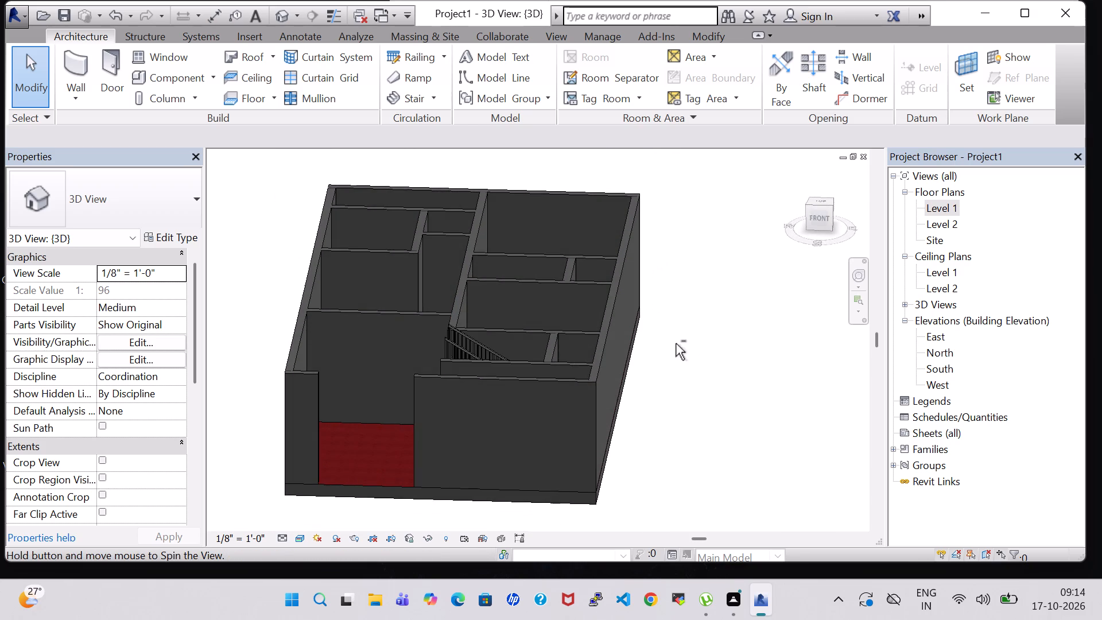
middle_click_drag(678, 396, 694, 360, "shift")
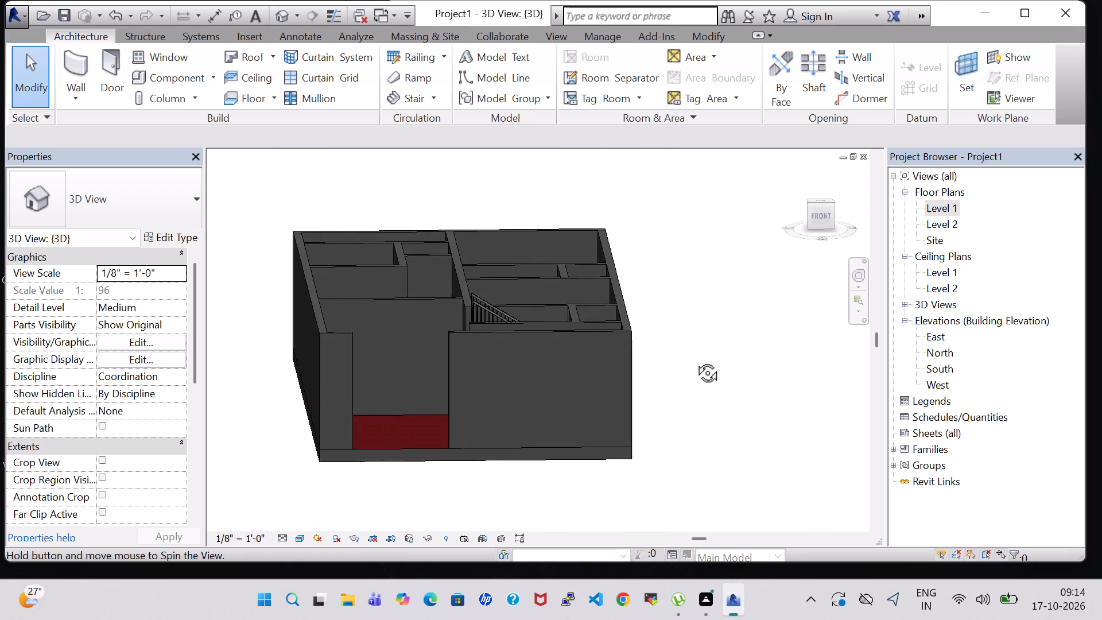
middle_click_drag(694, 360, 696, 370, "shift")
Return to the Level 1 floor plan.
double_click(953, 204)
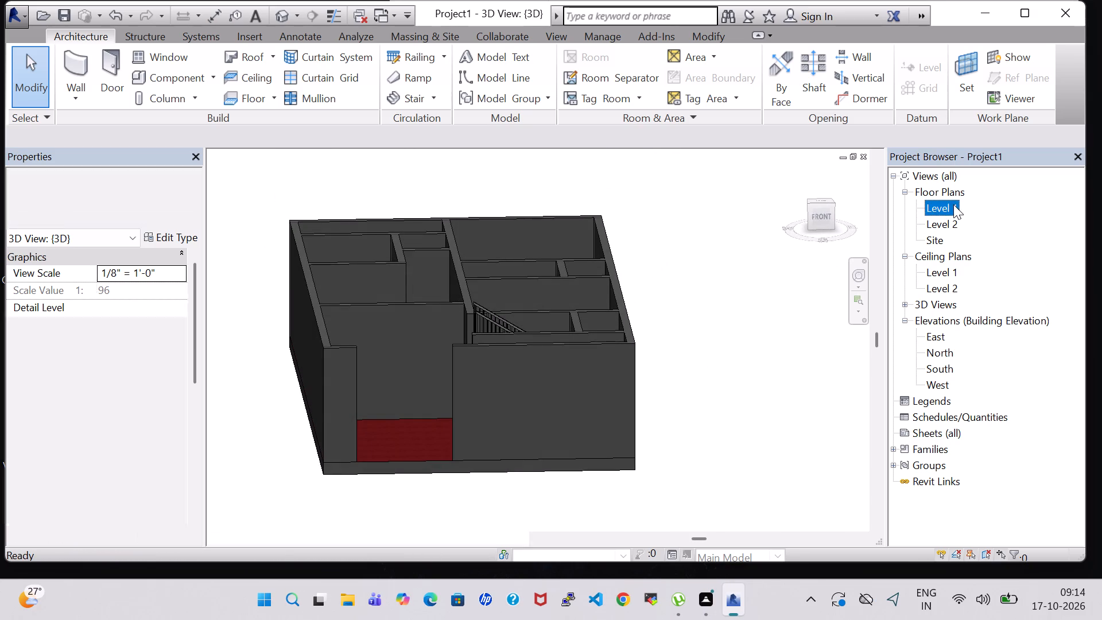
scroll(731, 246, "down", 7)
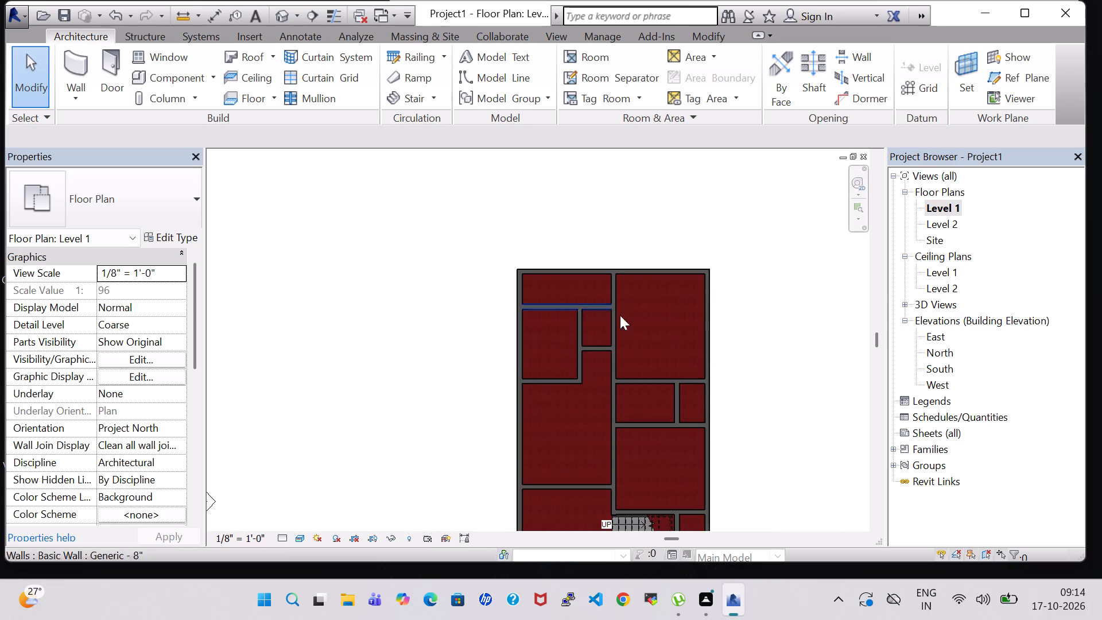
middle_click_drag(653, 315, 564, 242)
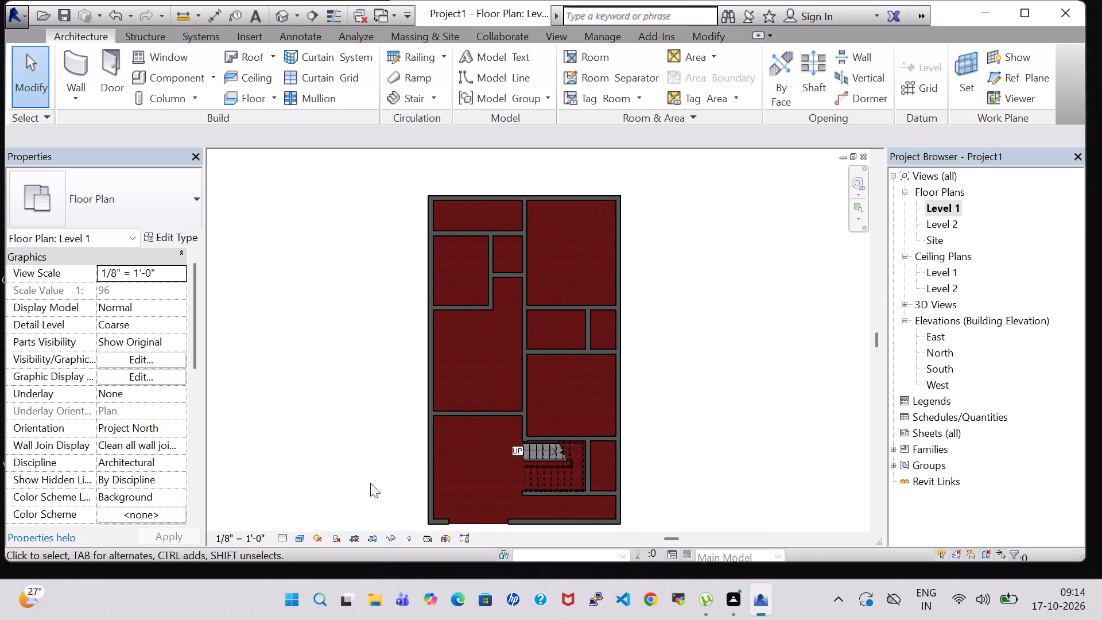
Set the Level 1 floor plan's visual style to Wireframe.
left_click(300, 538)
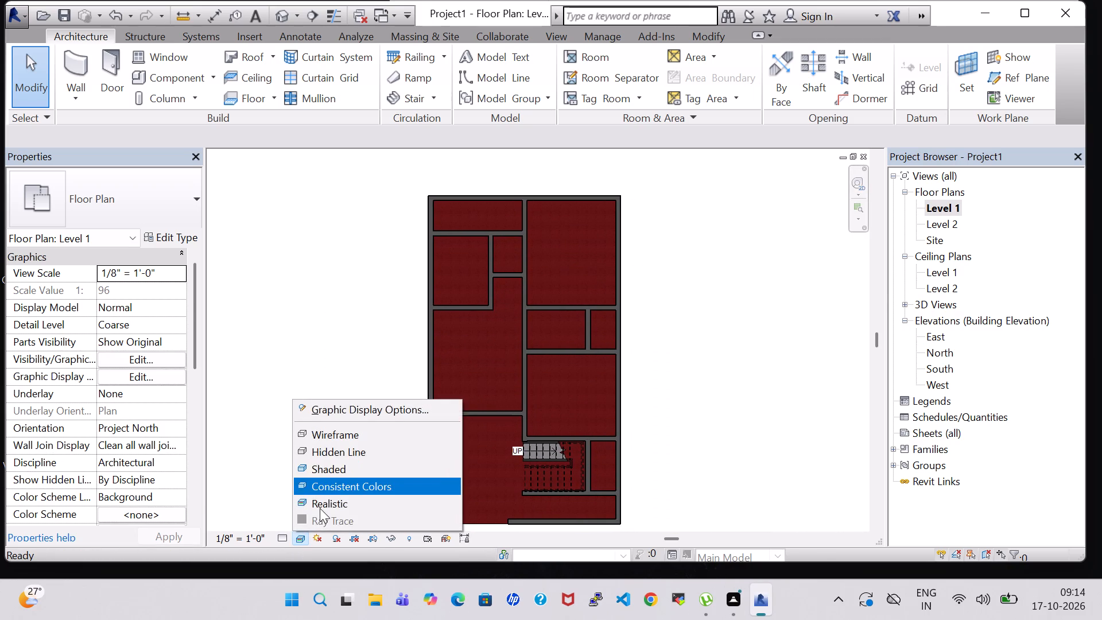
left_click(320, 508)
left_click(730, 366)
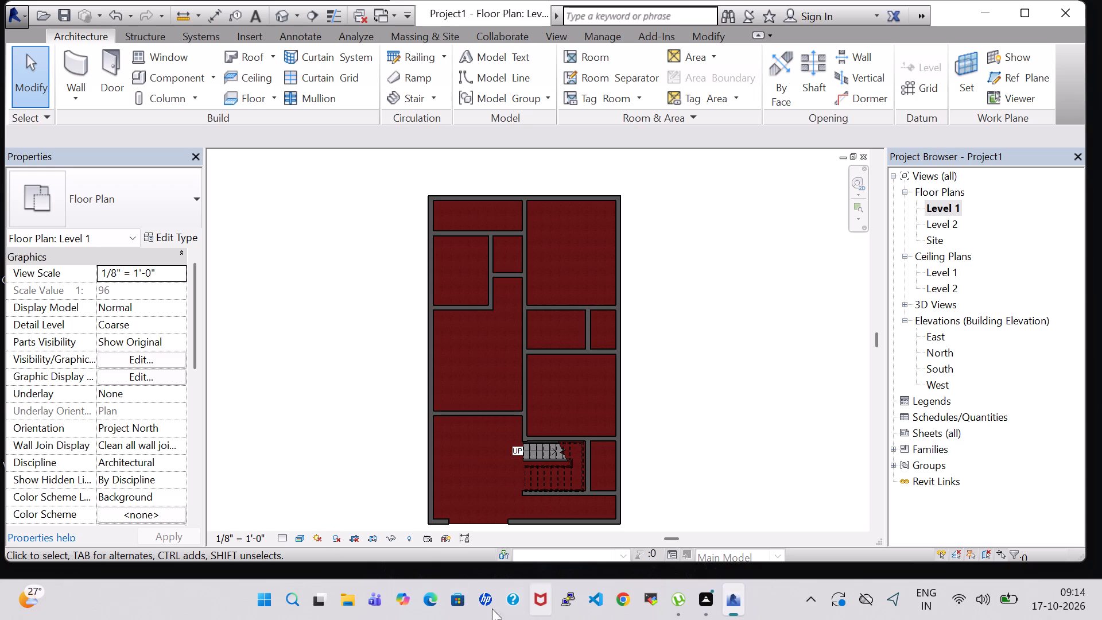
left_click(298, 539)
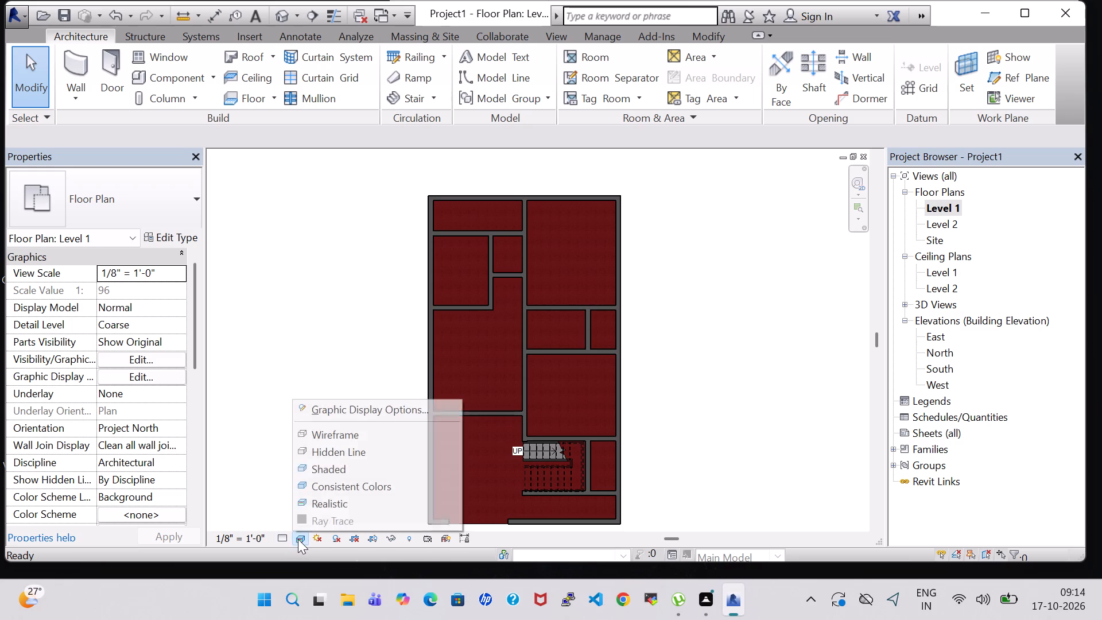
left_click(347, 433)
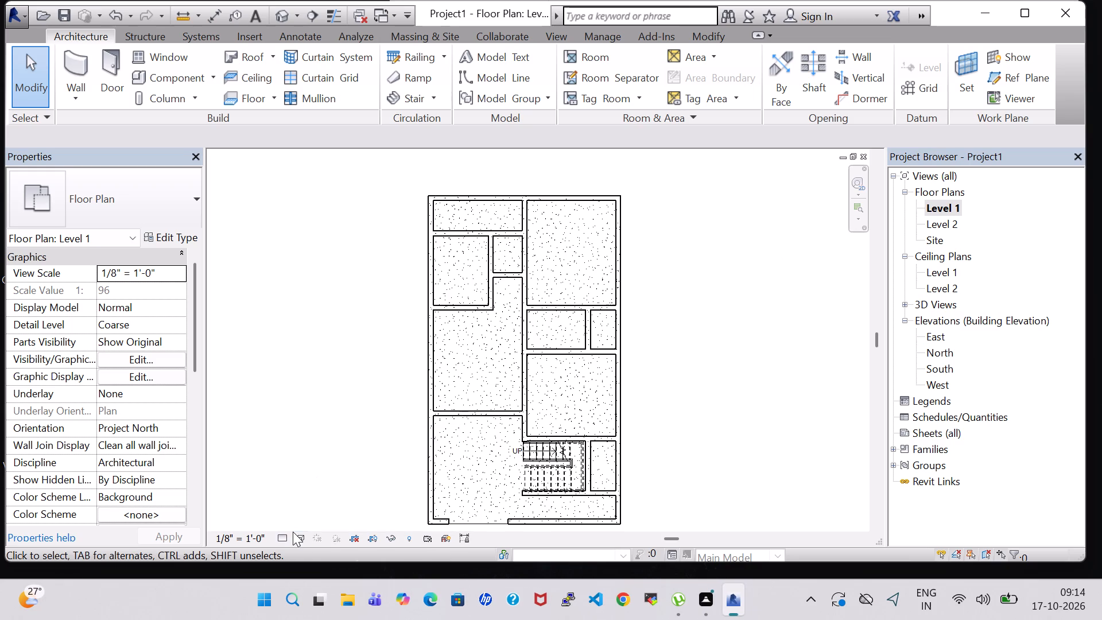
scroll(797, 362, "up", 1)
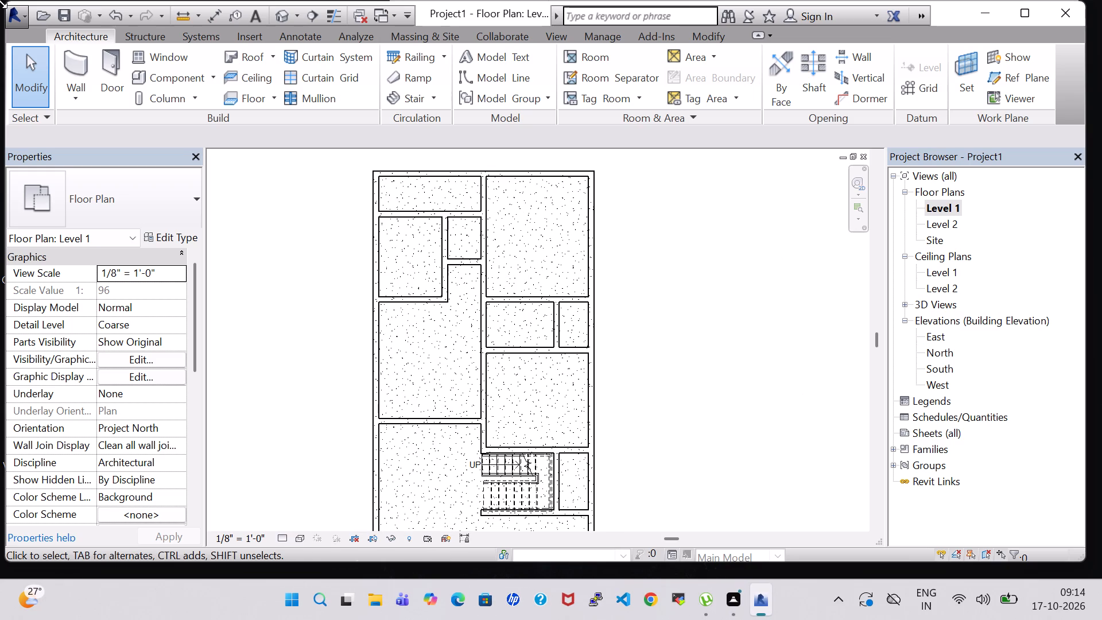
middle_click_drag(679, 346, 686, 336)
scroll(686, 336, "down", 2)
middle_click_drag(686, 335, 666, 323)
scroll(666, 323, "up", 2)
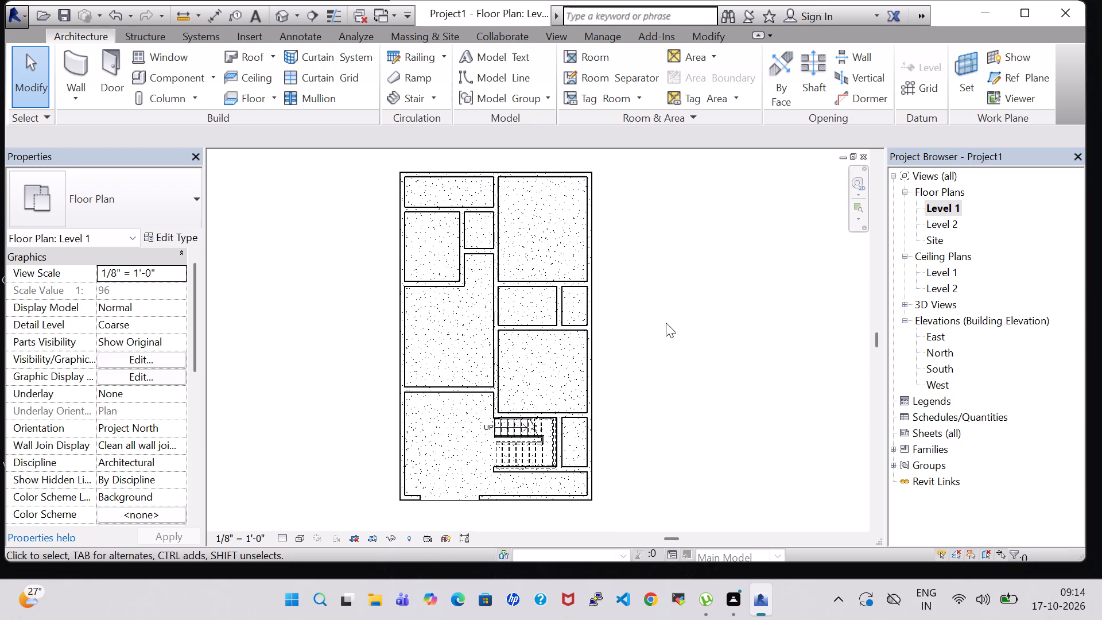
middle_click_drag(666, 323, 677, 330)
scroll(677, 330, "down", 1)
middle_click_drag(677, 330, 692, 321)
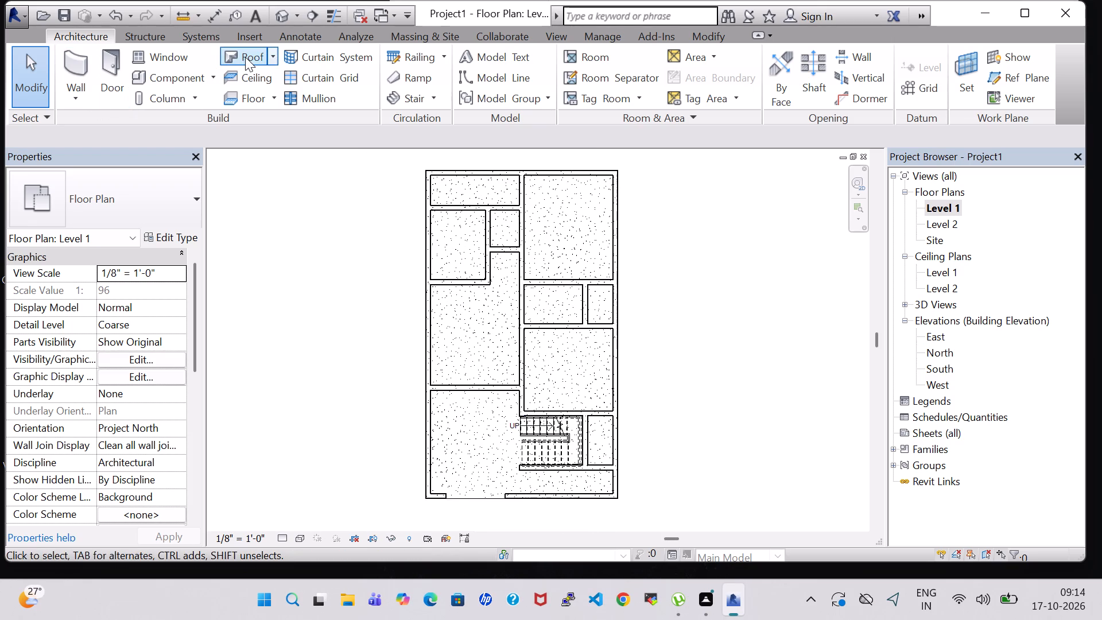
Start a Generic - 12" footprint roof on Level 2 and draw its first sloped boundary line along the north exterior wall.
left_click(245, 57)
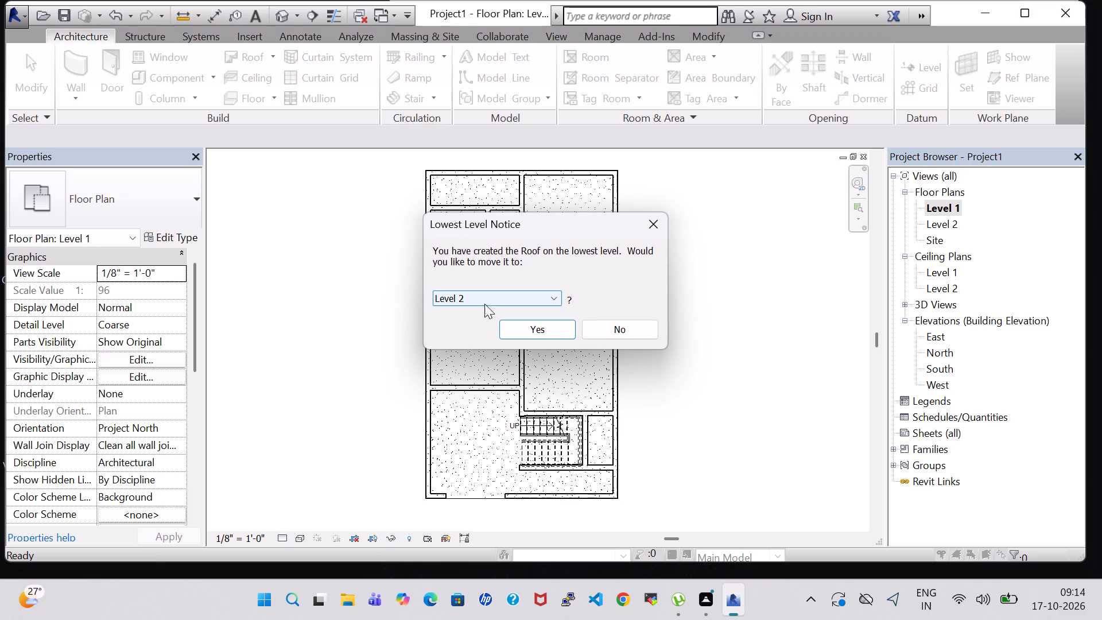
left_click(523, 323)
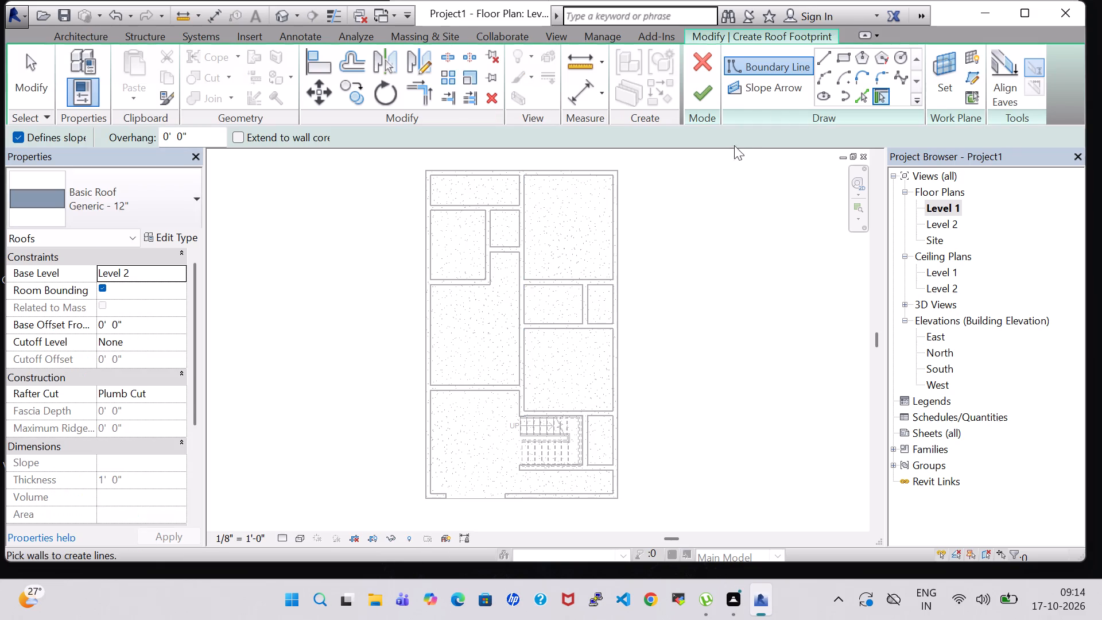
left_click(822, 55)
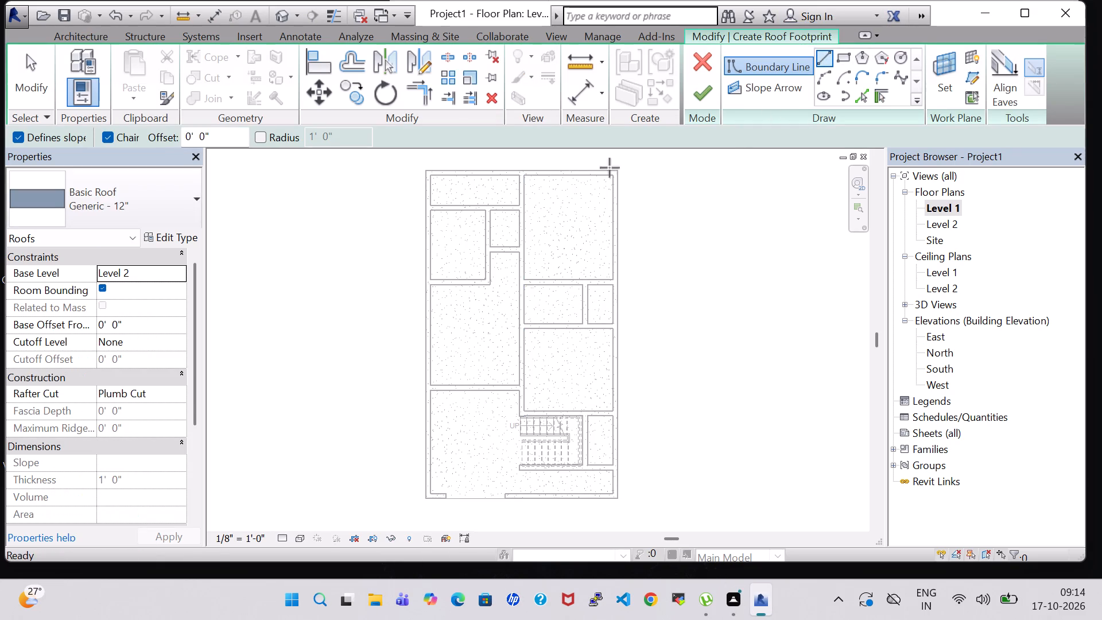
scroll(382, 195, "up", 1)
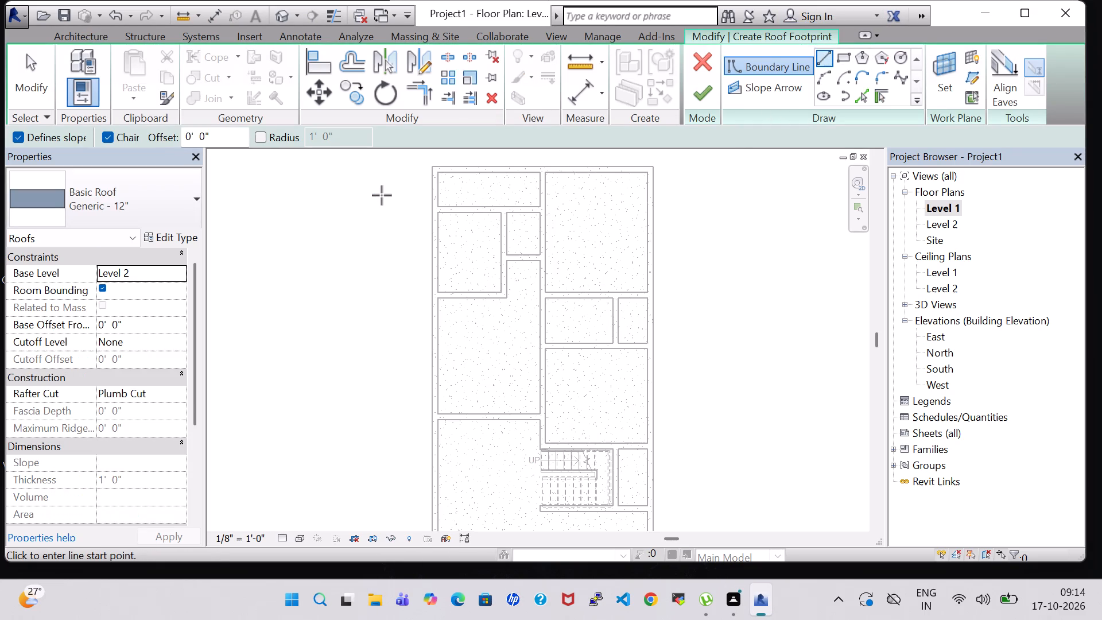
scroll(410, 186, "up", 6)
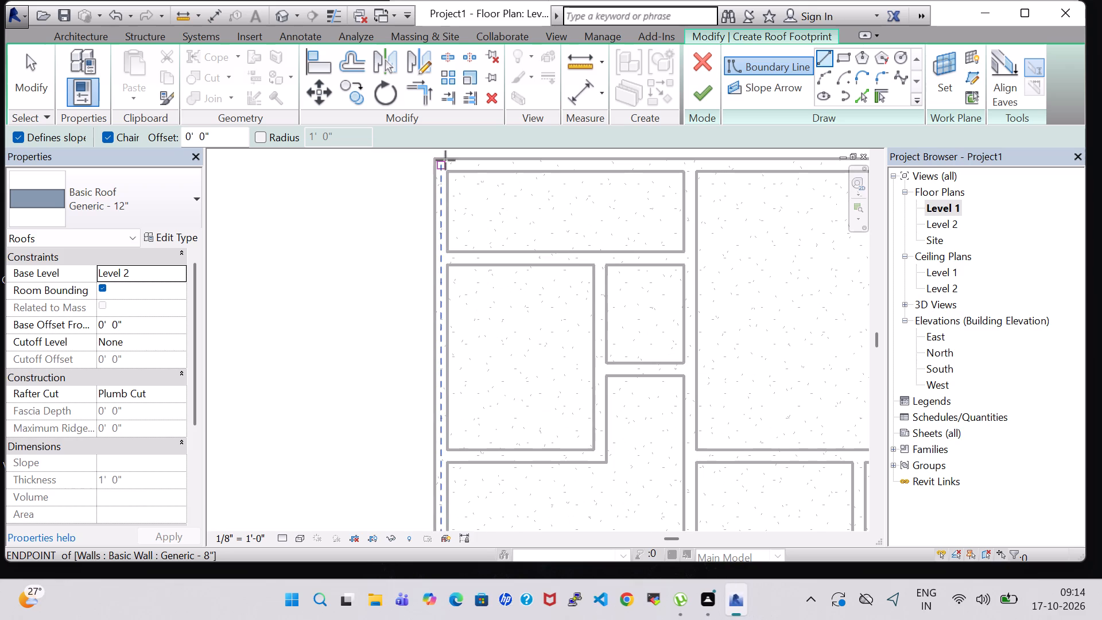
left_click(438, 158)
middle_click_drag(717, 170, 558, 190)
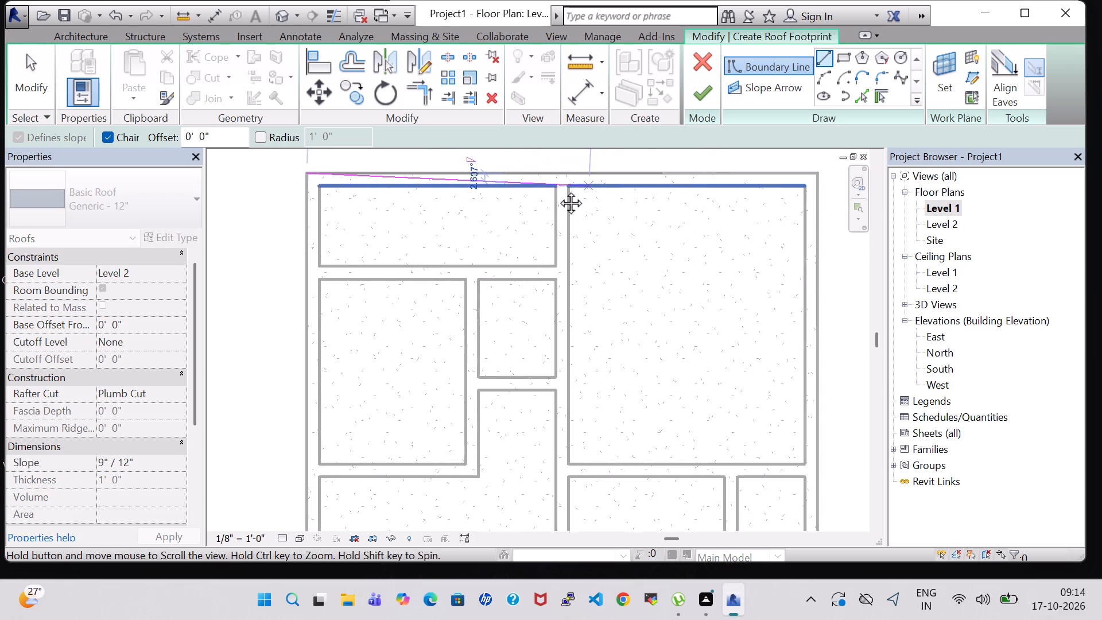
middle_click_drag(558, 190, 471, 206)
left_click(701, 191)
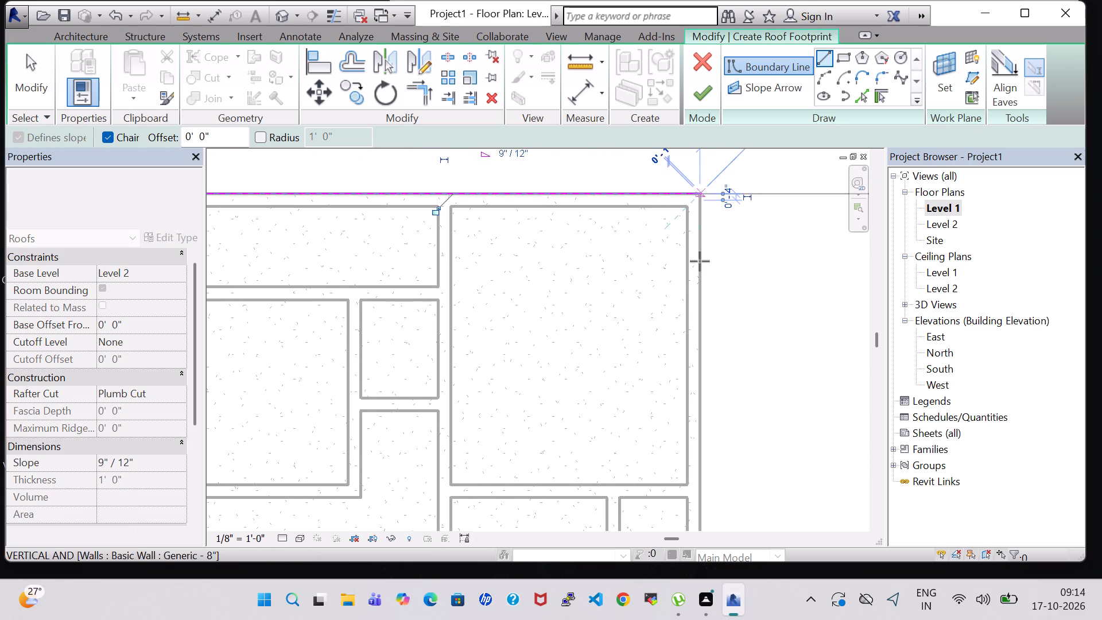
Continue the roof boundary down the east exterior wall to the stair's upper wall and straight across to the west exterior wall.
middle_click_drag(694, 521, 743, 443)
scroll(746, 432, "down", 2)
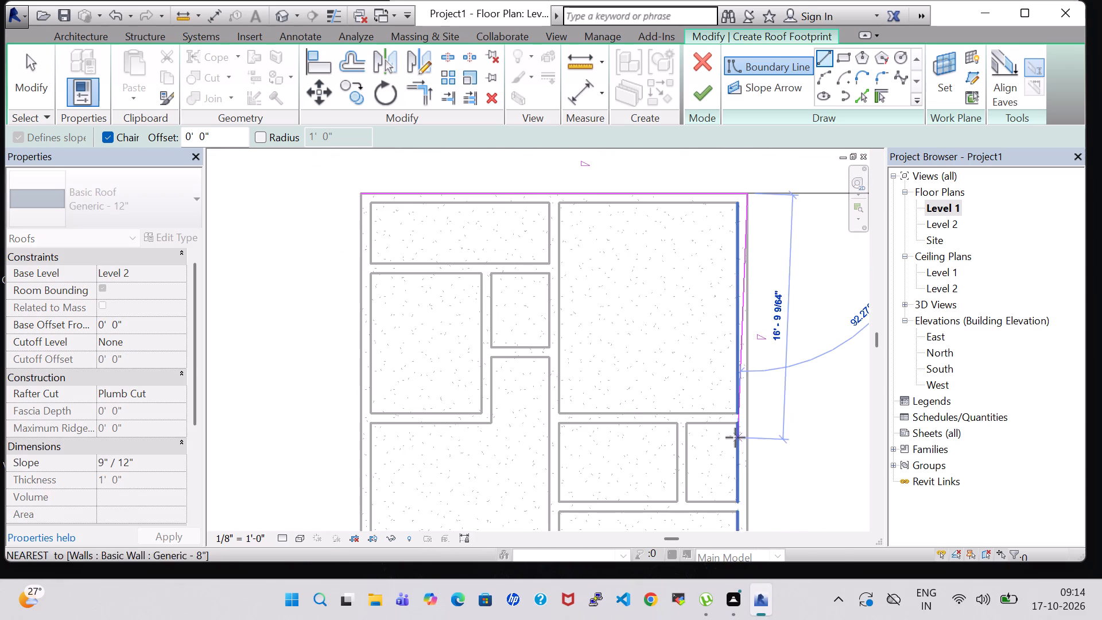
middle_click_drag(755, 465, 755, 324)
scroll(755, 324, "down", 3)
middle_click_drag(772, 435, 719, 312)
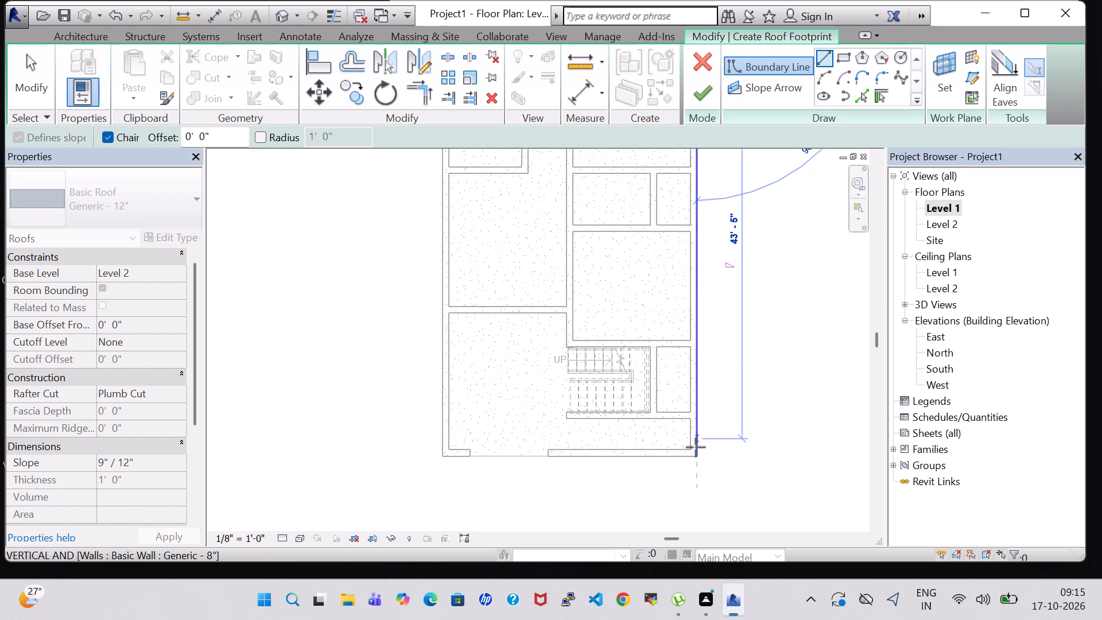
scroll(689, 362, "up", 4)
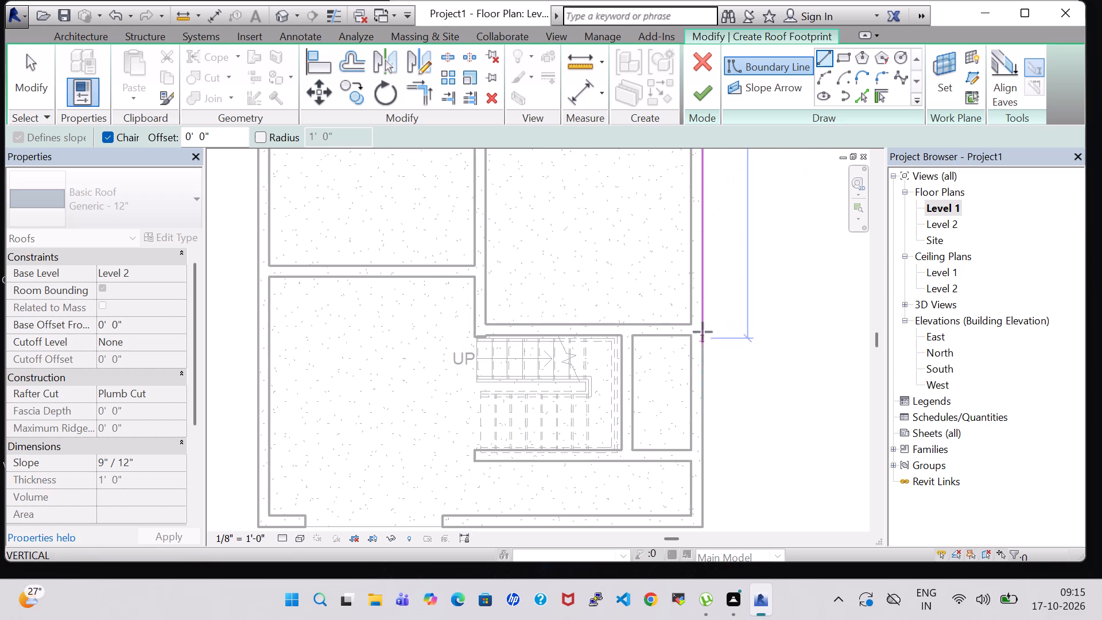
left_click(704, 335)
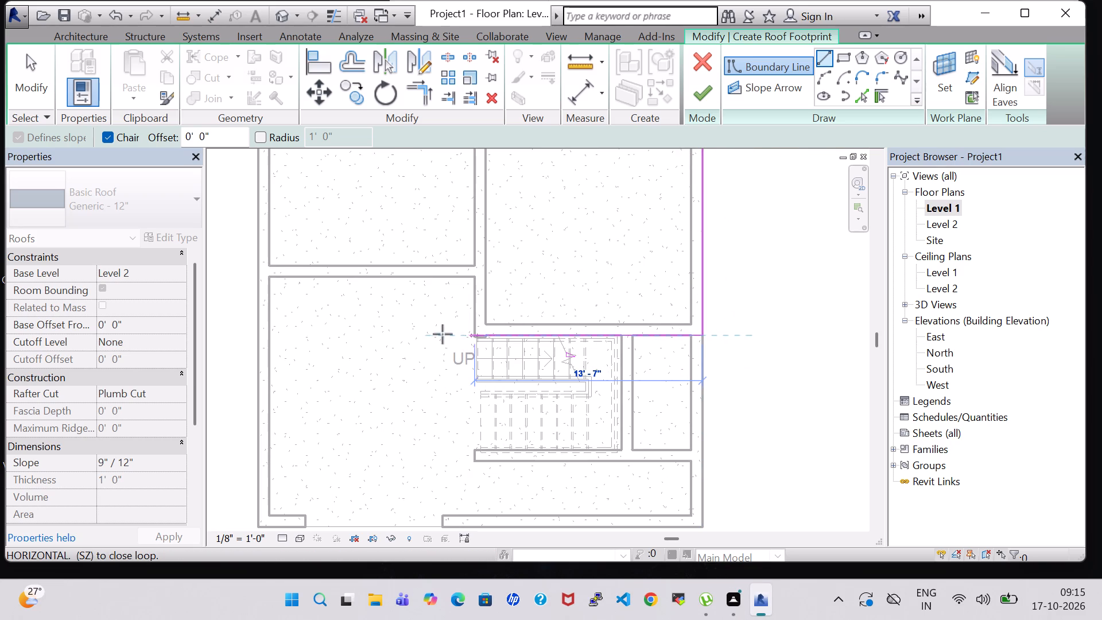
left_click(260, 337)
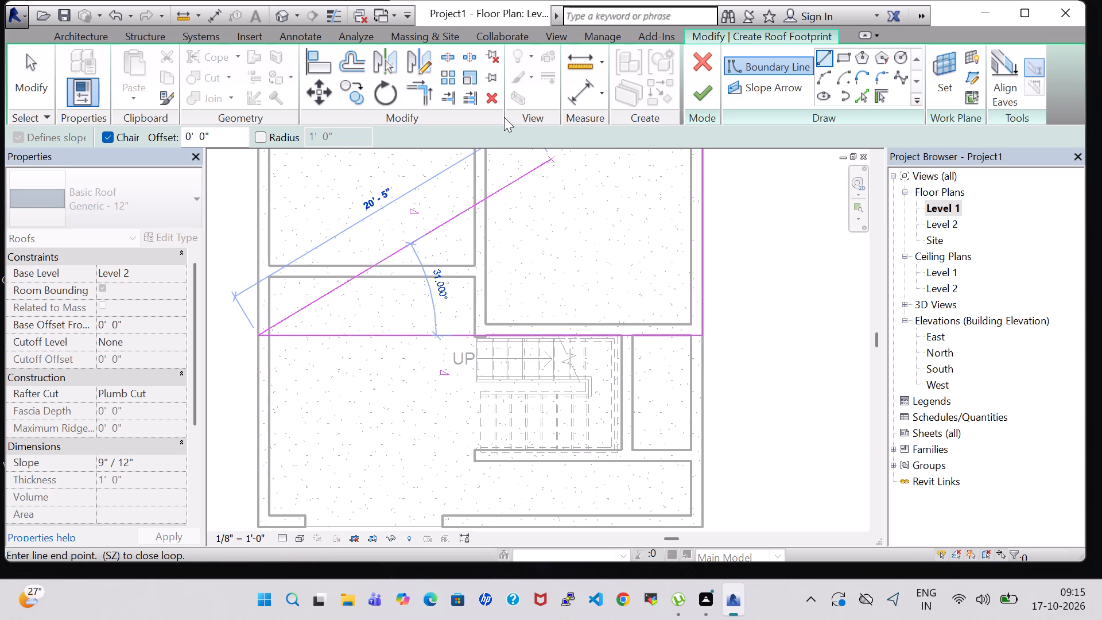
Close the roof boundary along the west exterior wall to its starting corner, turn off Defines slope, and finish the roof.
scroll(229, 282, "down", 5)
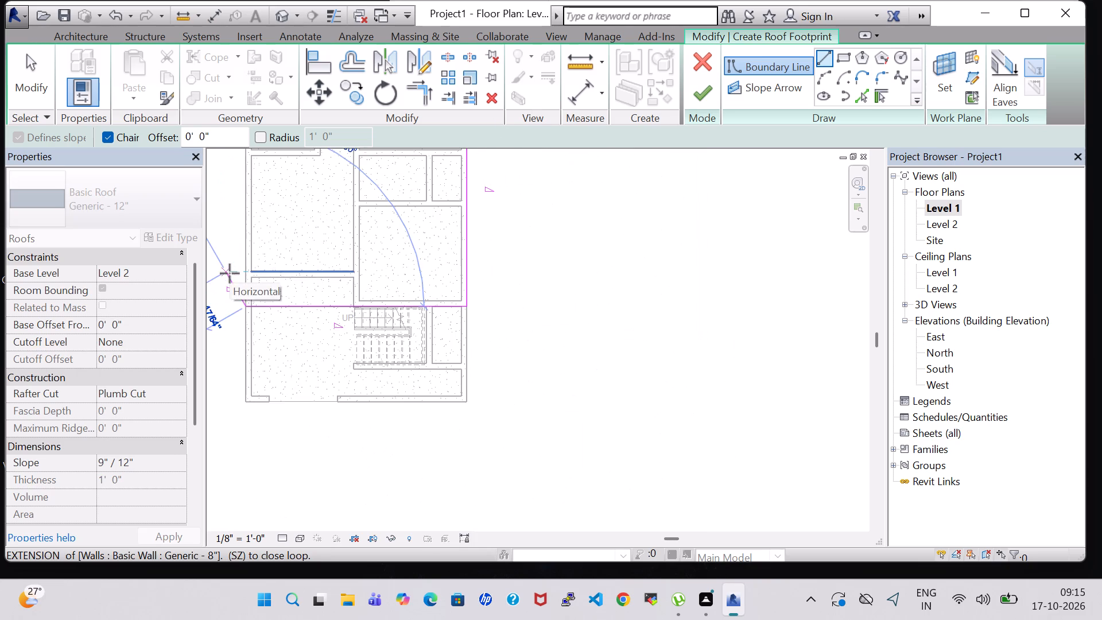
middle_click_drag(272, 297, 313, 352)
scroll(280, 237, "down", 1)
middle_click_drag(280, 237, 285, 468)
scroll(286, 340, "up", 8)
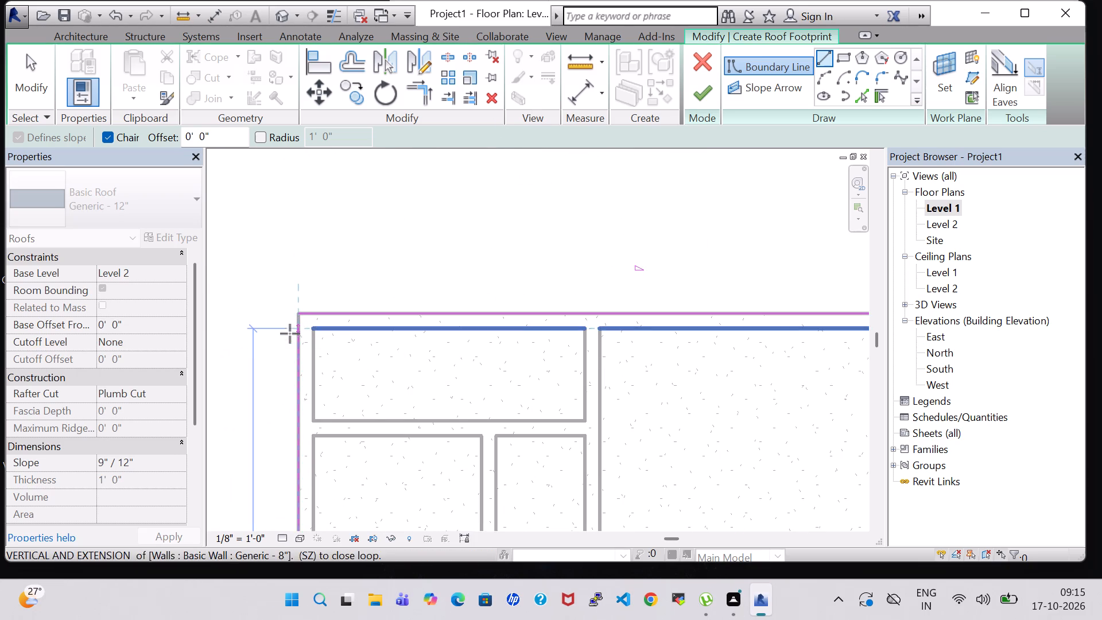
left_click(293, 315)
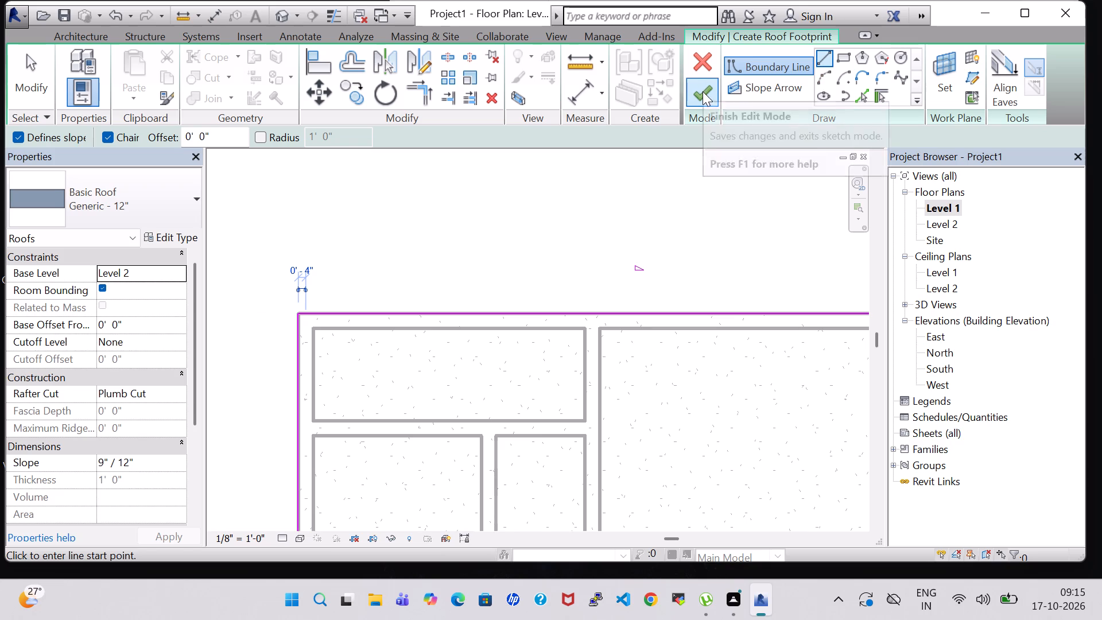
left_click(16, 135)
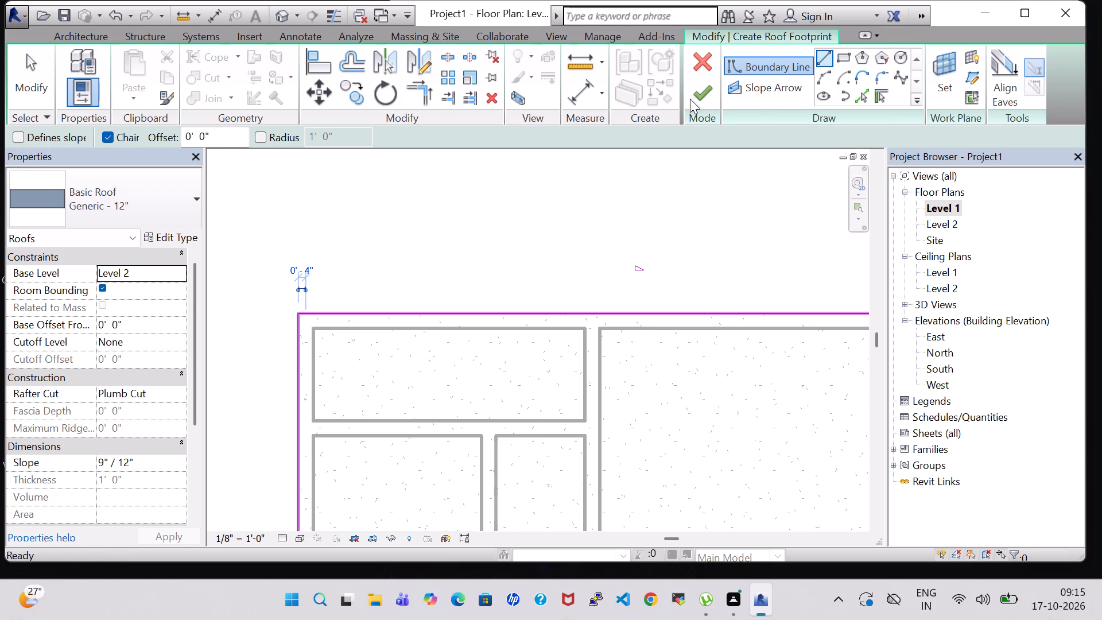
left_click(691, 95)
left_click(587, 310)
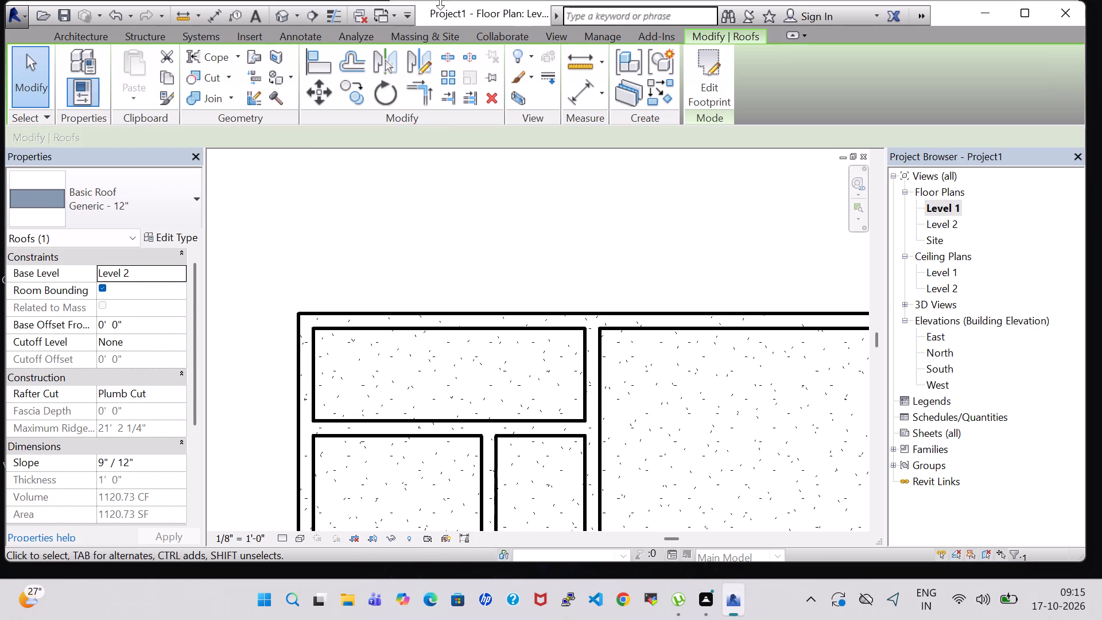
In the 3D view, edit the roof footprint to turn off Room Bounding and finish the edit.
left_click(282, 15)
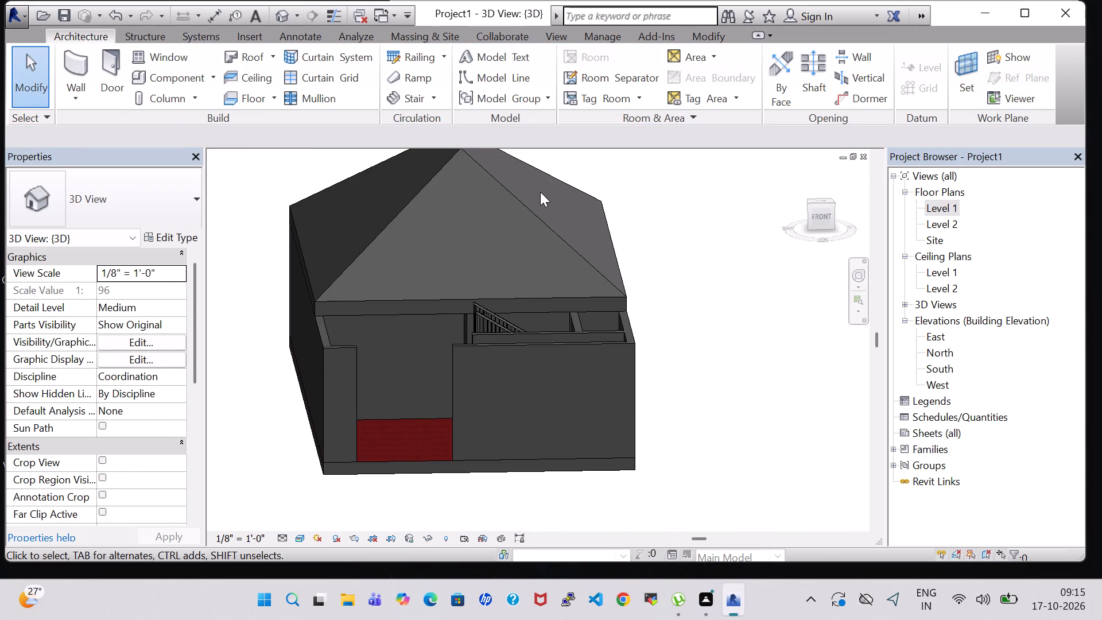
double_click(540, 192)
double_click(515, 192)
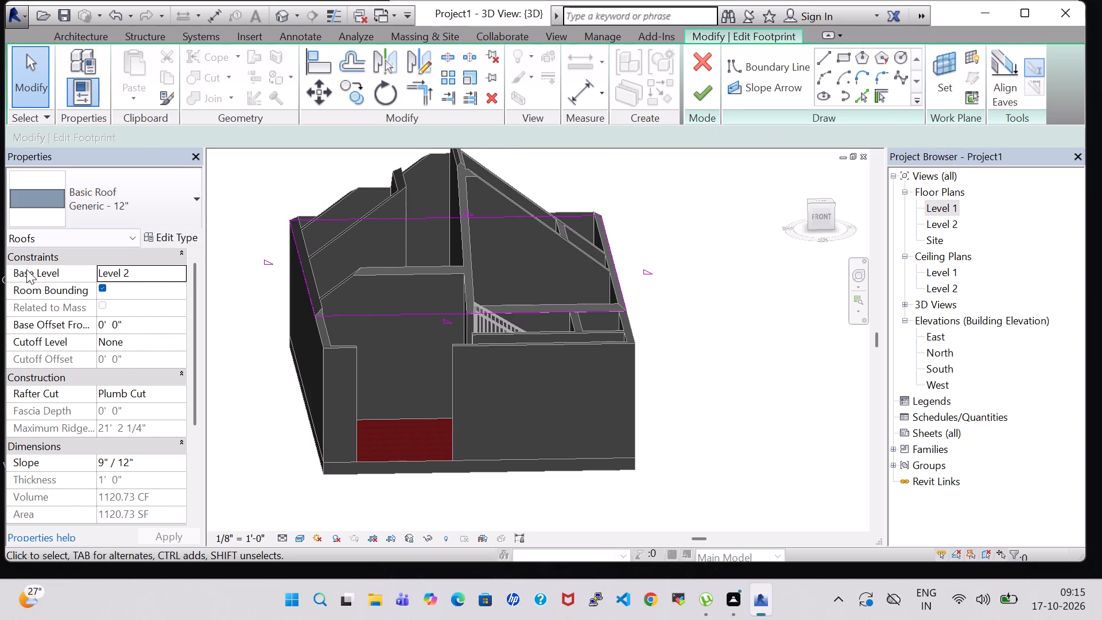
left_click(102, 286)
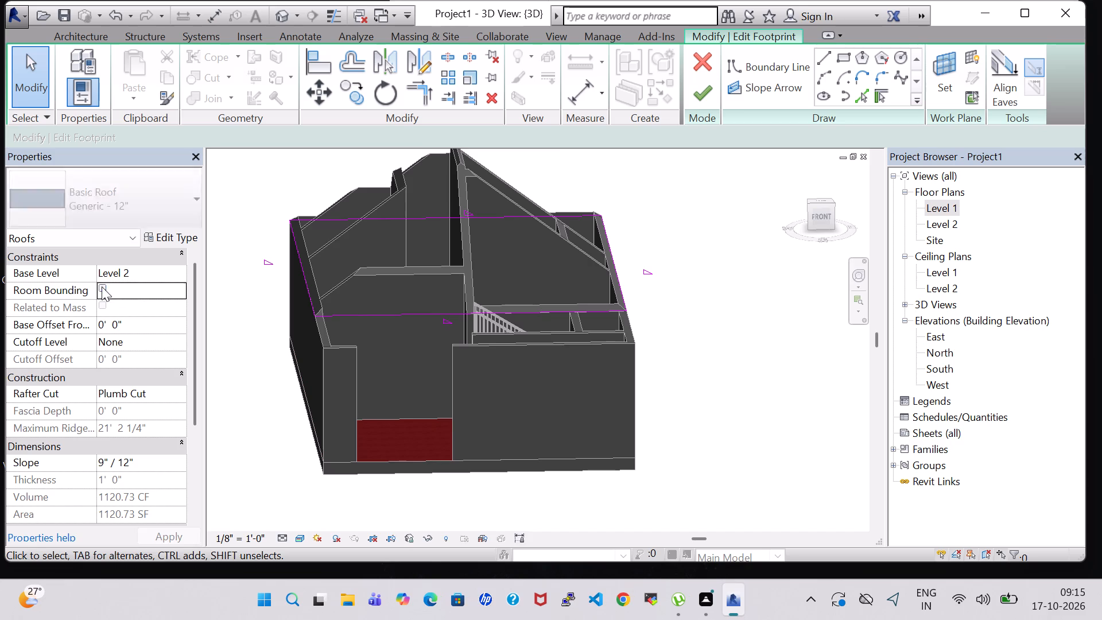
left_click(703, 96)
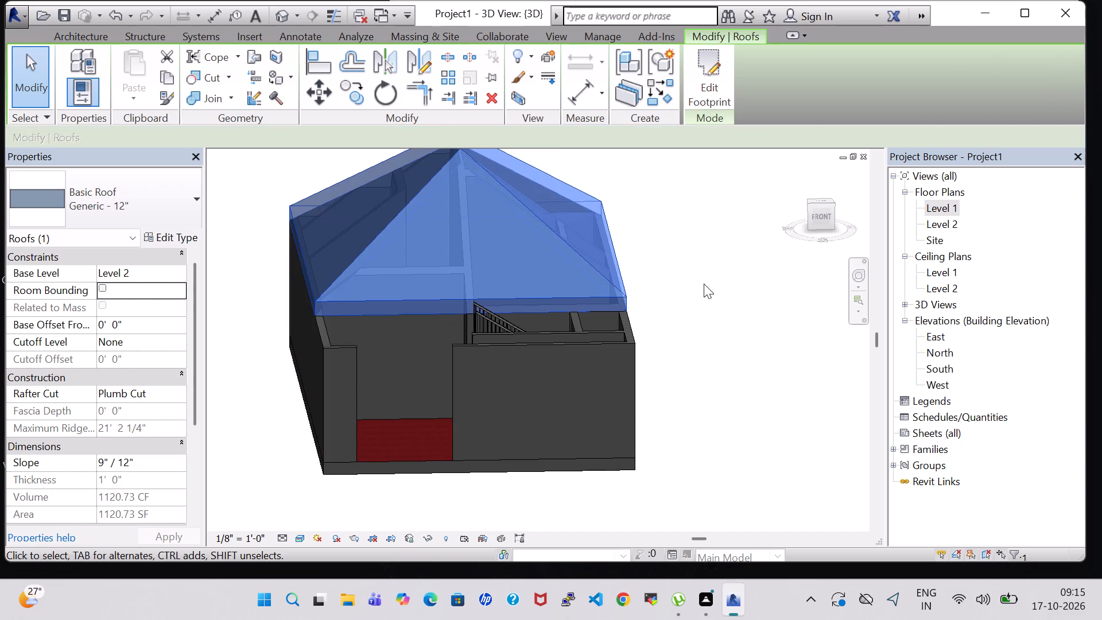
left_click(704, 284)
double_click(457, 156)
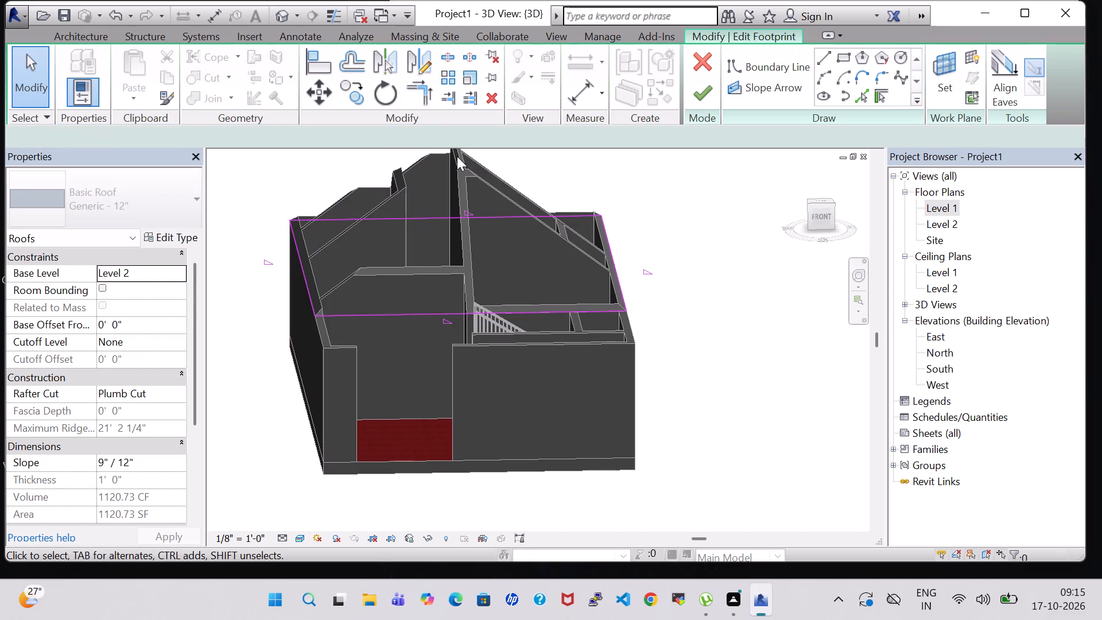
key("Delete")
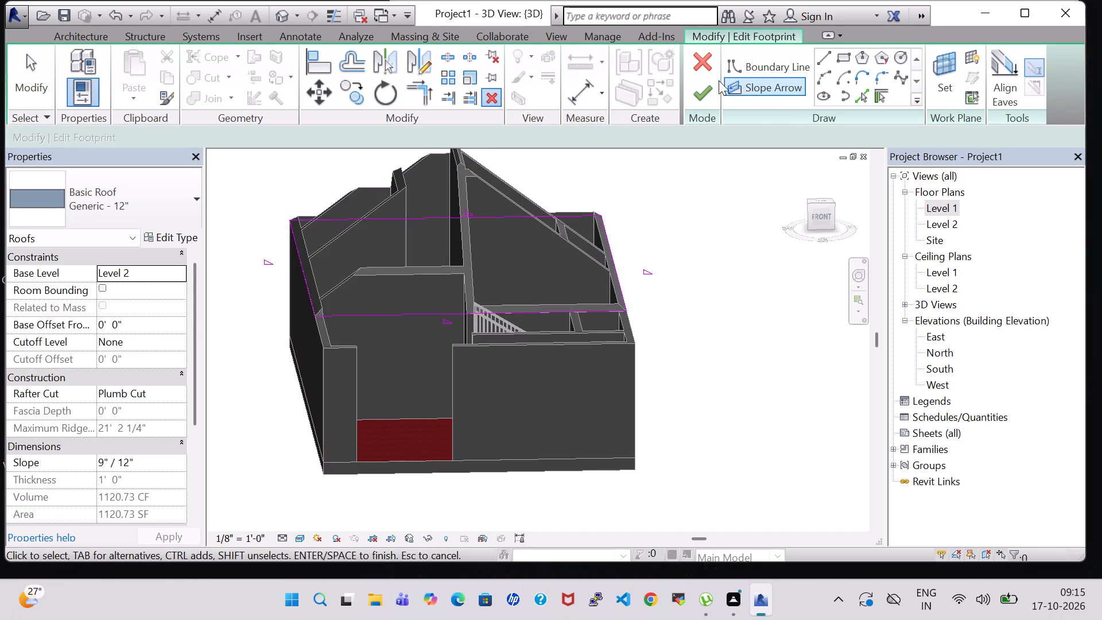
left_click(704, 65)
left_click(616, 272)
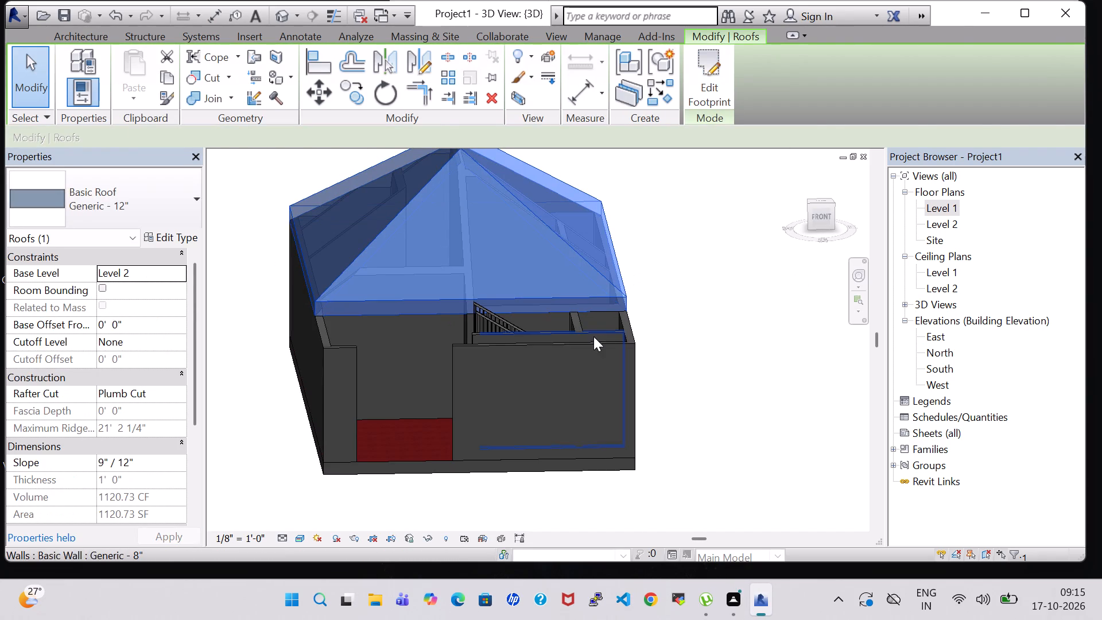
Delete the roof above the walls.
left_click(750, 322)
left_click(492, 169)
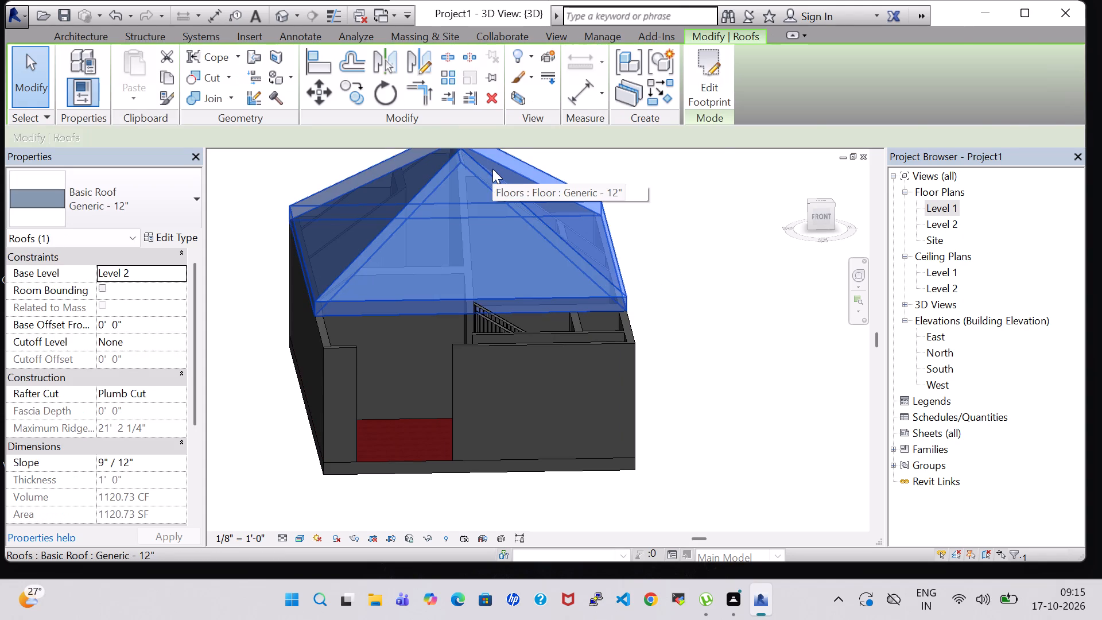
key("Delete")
Return to the Level 1 floor plan with the whole house in view.
double_click(936, 207)
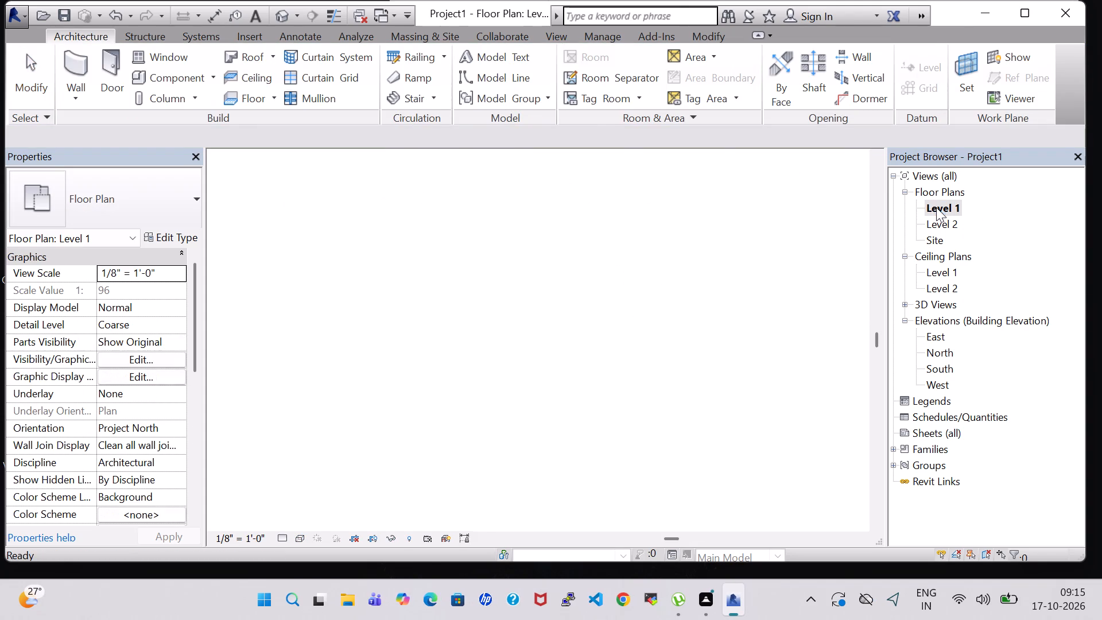
scroll(690, 284, "down", 7)
middle_click_drag(694, 271, 587, 167)
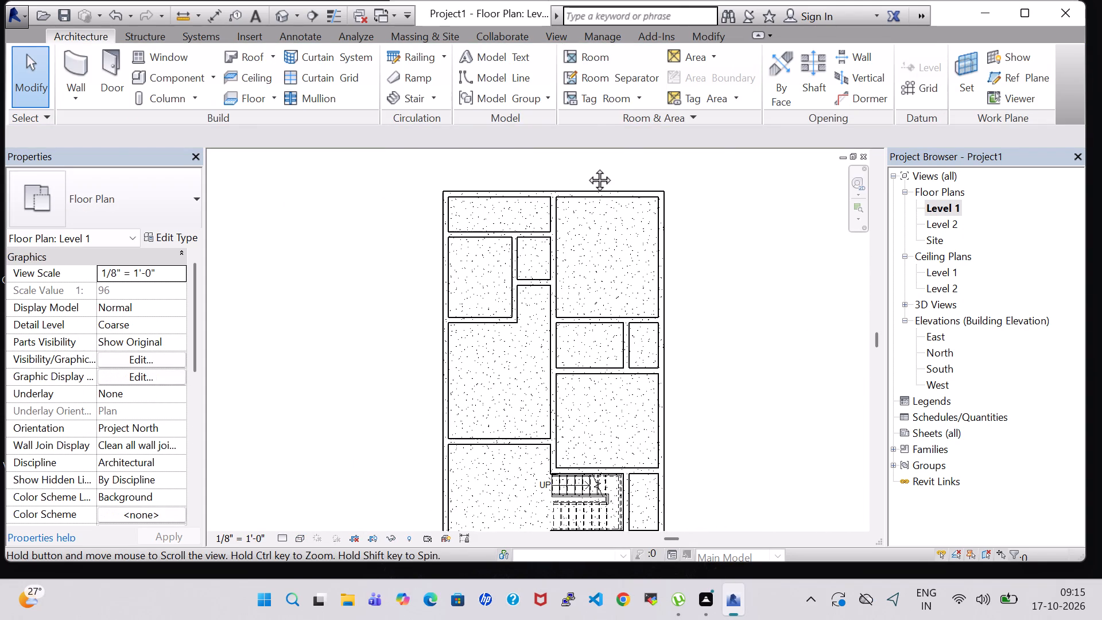
middle_click_drag(587, 167, 585, 166)
scroll(661, 228, "down", 1)
middle_click_drag(683, 299, 674, 285)
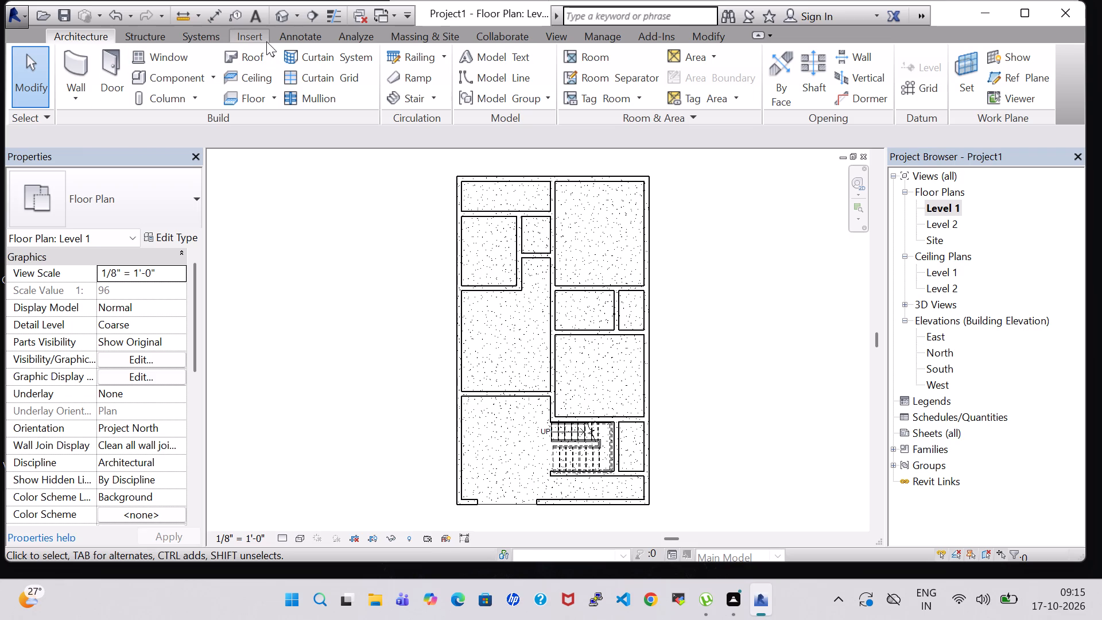
Start a footprint roof on Level 2 and draw its boundary line along the north exterior wall from corner to corner.
left_click(234, 59)
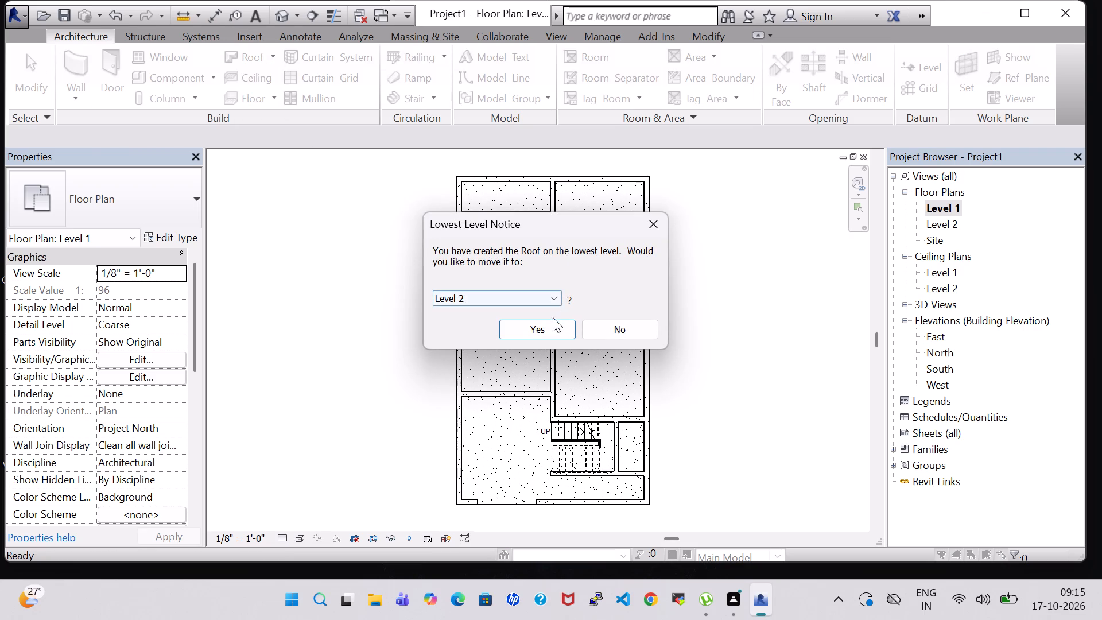
left_click(553, 331)
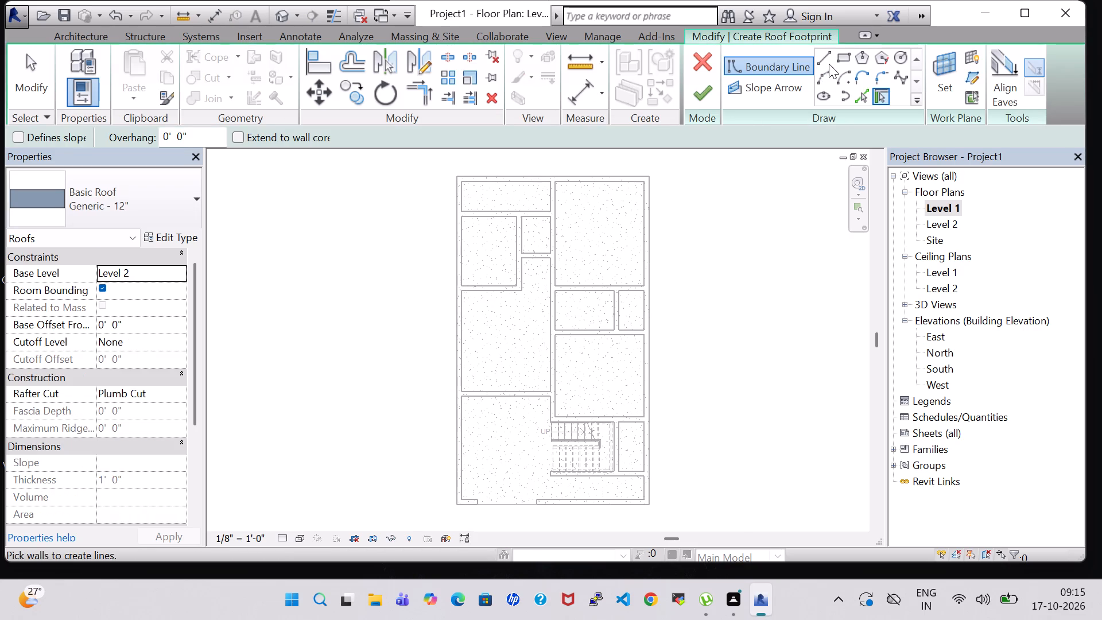
left_click(829, 62)
scroll(275, 227, "up", 4)
middle_click_drag(556, 230, 376, 420)
scroll(376, 420, "up", 3)
left_click(433, 281)
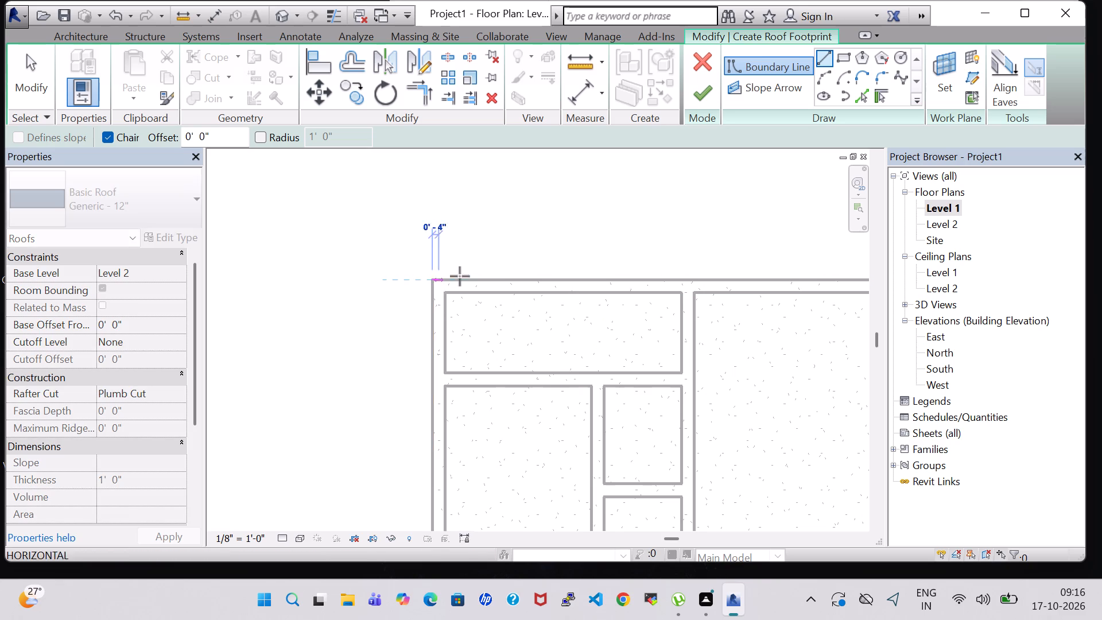
middle_click_drag(651, 274, 323, 282)
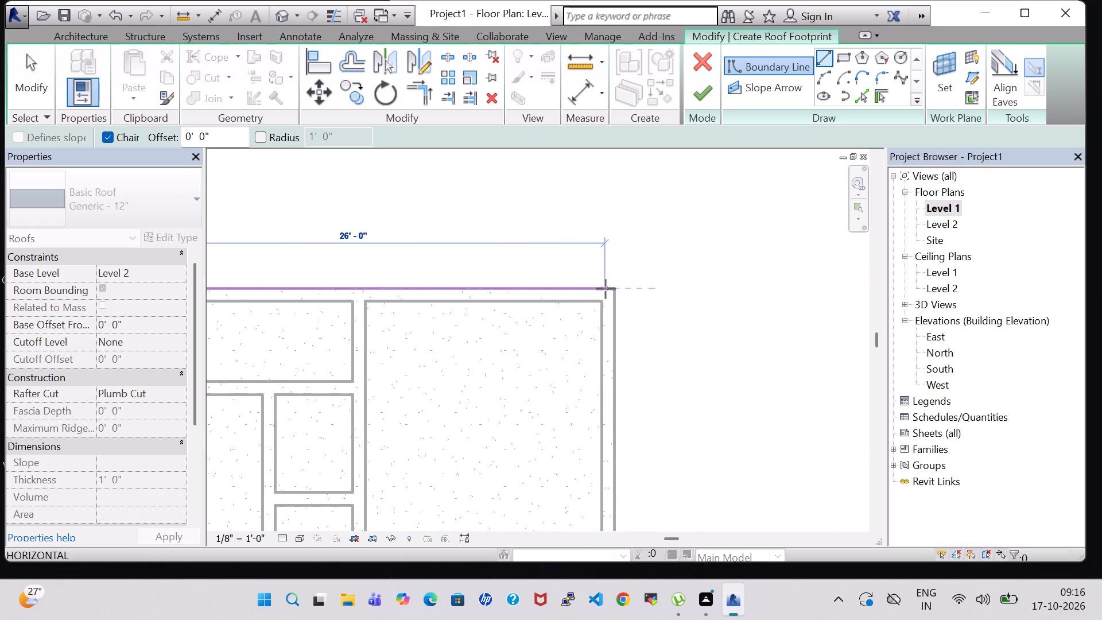
left_click(616, 290)
Continue the roof boundary along the east exterior wall to the stair's north wall, and from there straight across to the west exterior wall.
middle_click_drag(628, 452, 593, 203)
middle_click_drag(573, 405, 538, 179)
scroll(538, 179, "down", 2)
scroll(557, 307, "down", 1)
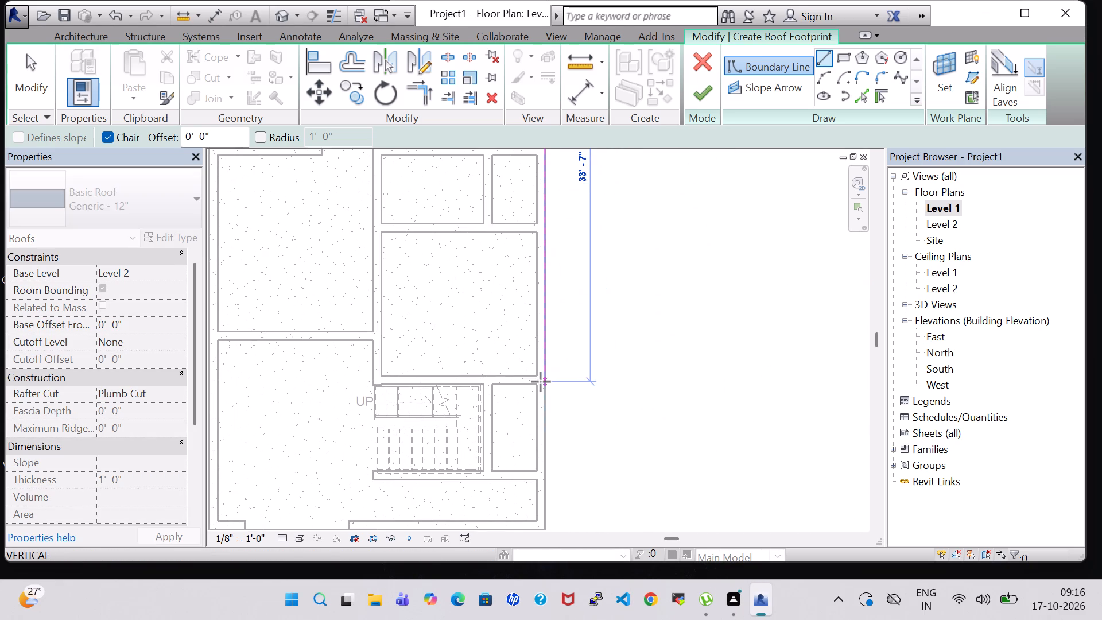
scroll(541, 382, "up", 9)
left_click(560, 394)
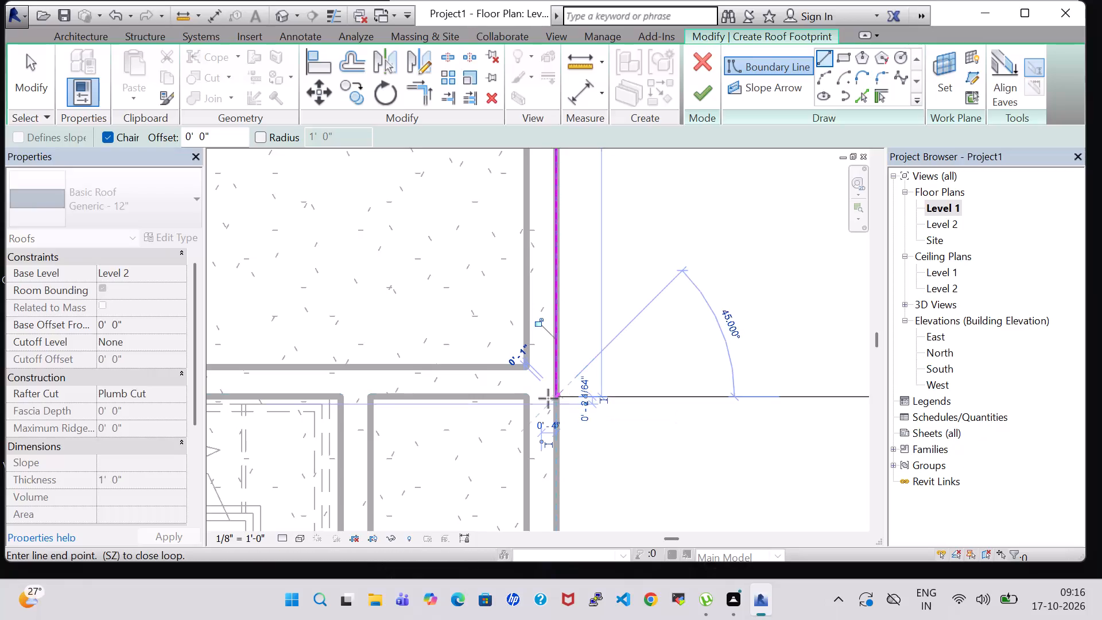
middle_click_drag(379, 394, 790, 370)
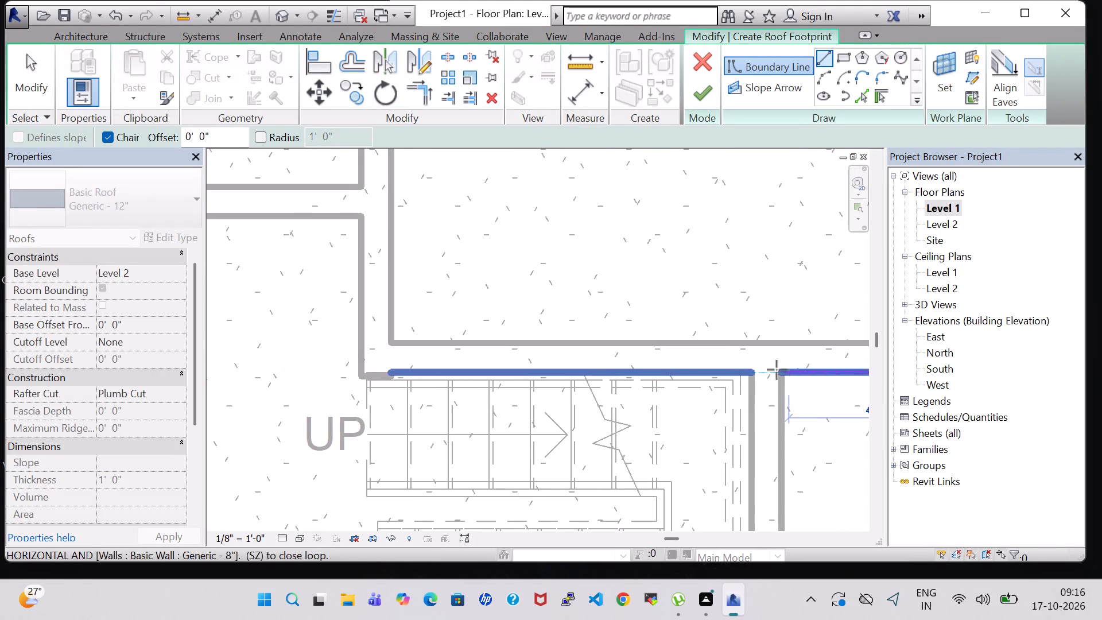
left_click(359, 376)
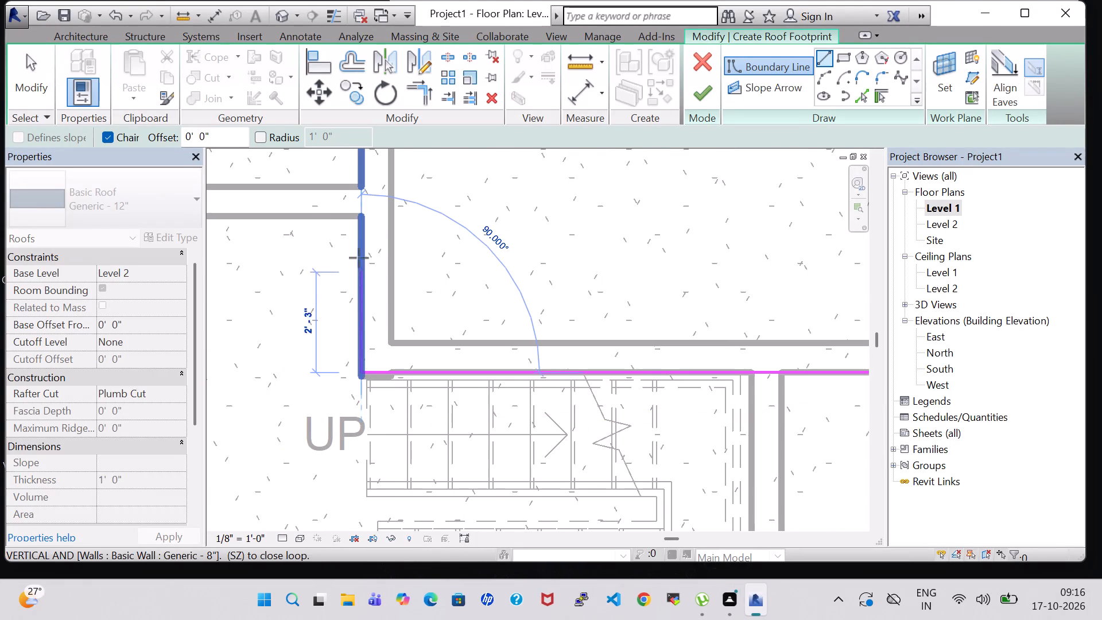
middle_click_drag(363, 352, 574, 352)
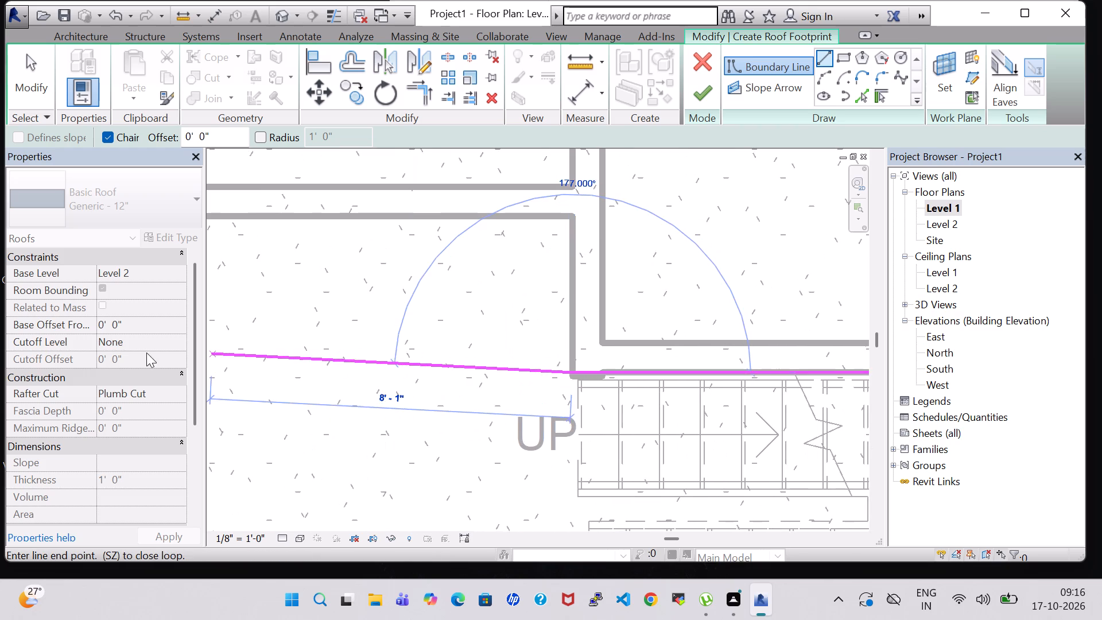
middle_click_drag(304, 384, 902, 388)
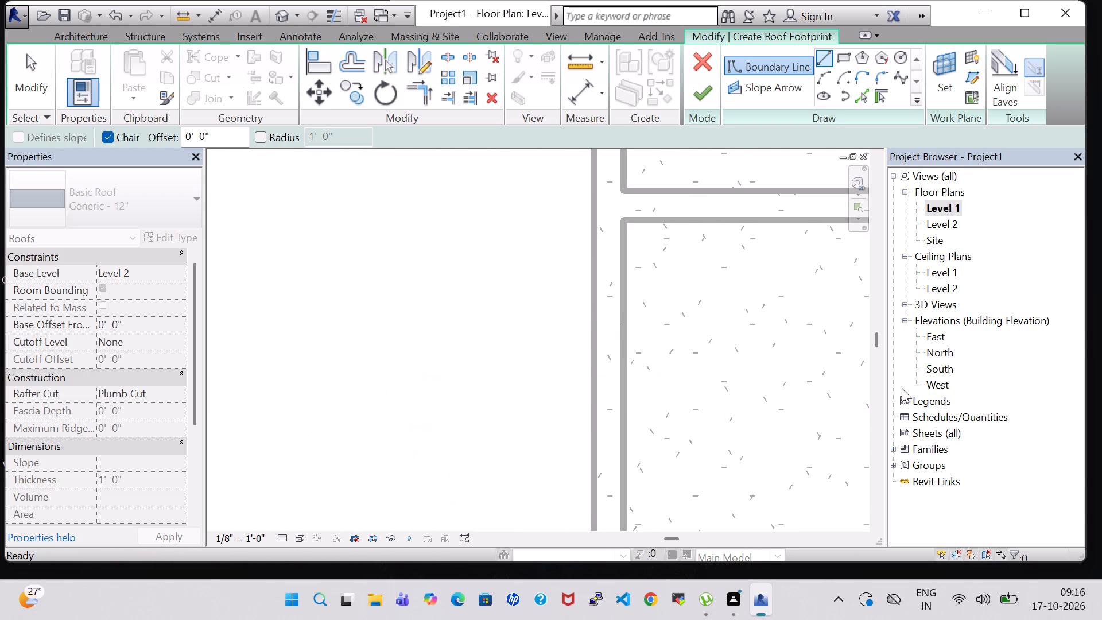
scroll(833, 386, "down", 1)
left_click(628, 387)
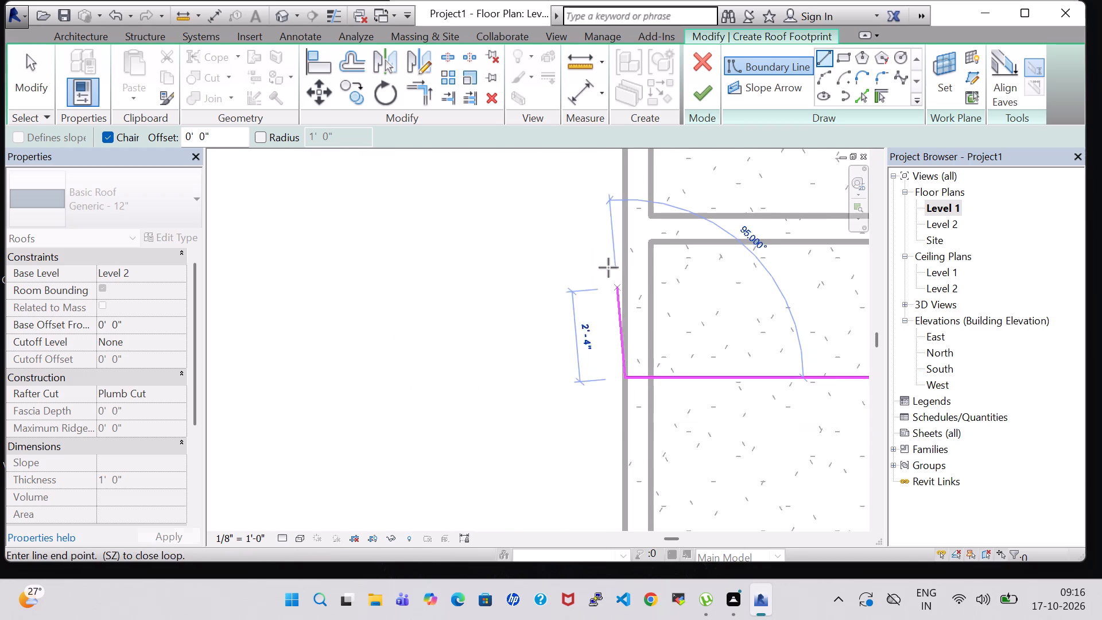
Close the roof boundary along the west exterior wall to the northwest corner, finish the roof and attach the highlighted walls to it.
middle_click_drag(620, 243, 622, 548)
scroll(622, 444, "down", 3)
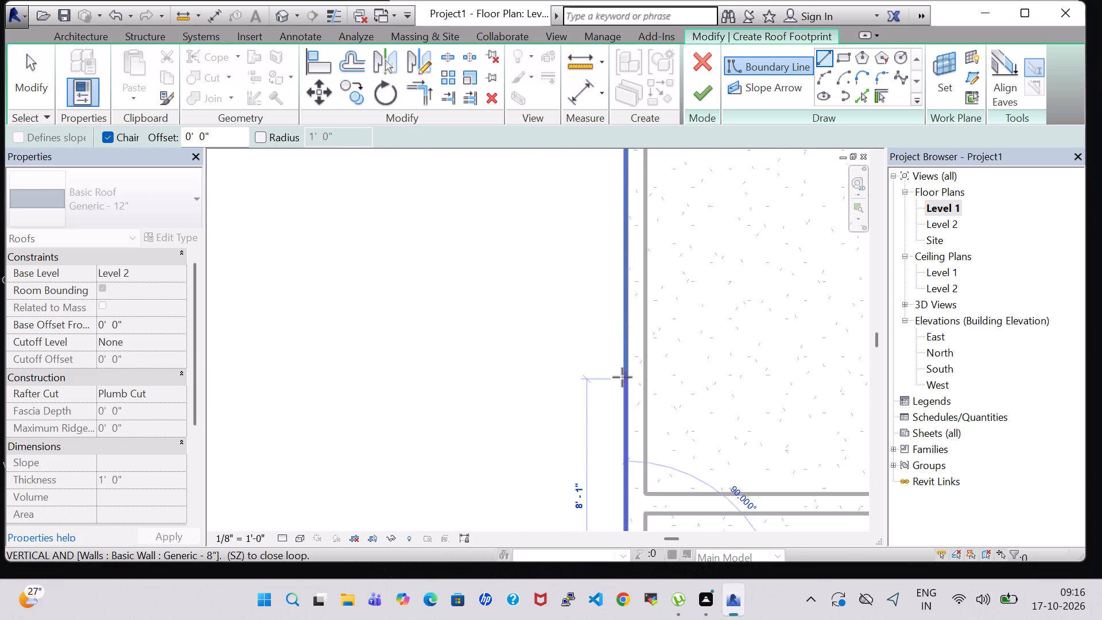
scroll(622, 377, "down", 3)
middle_click_drag(622, 299, 604, 460)
scroll(604, 460, "down", 4)
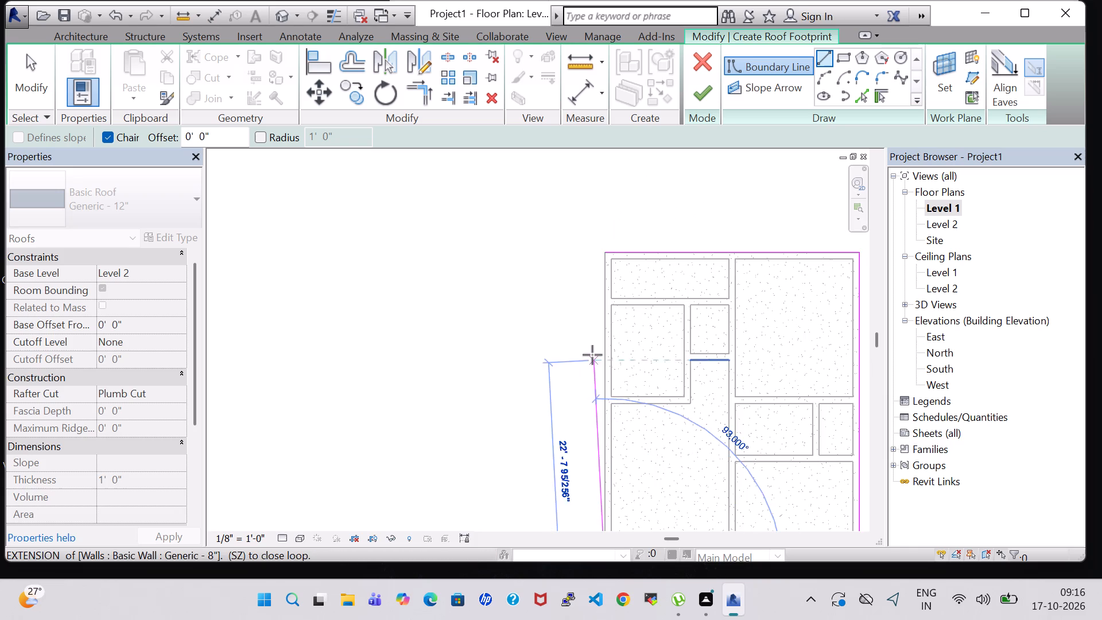
scroll(592, 355, "up", 2)
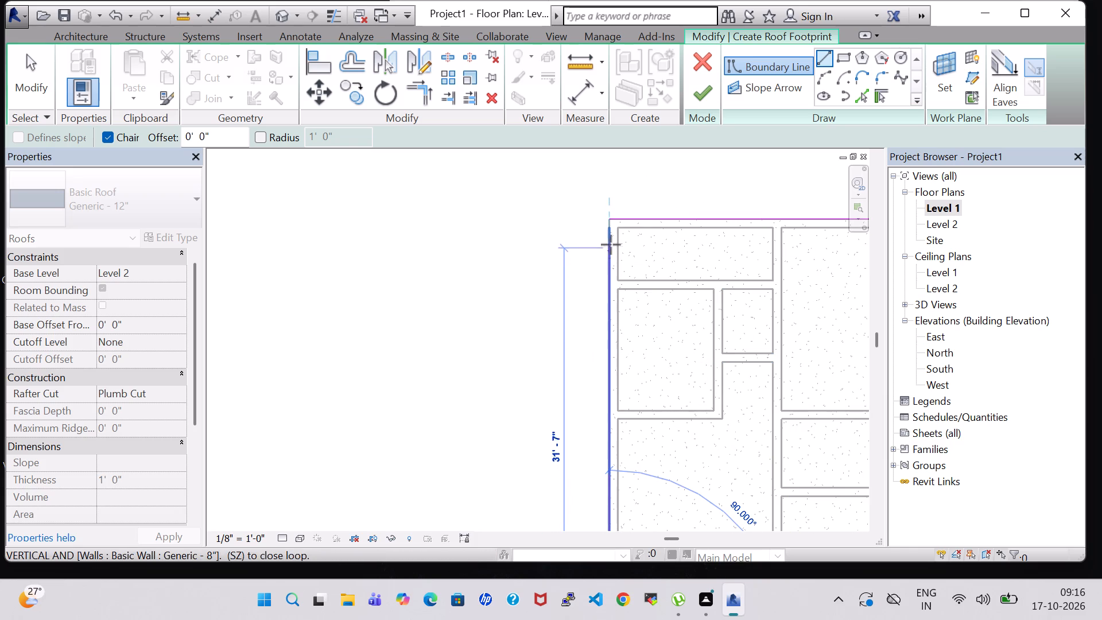
left_click(612, 222)
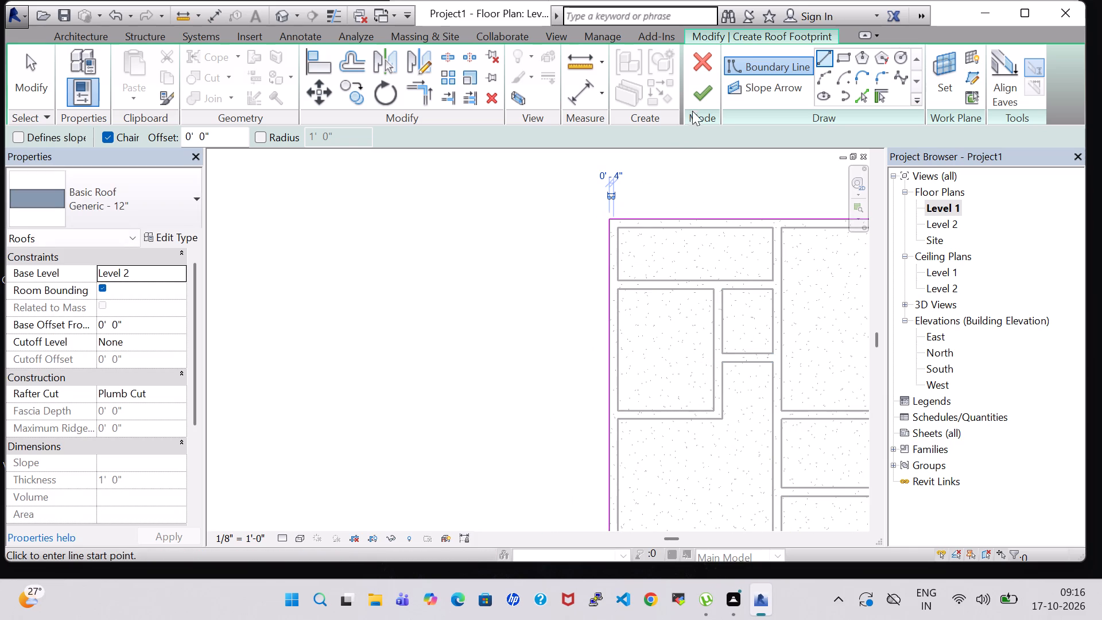
left_click(704, 91)
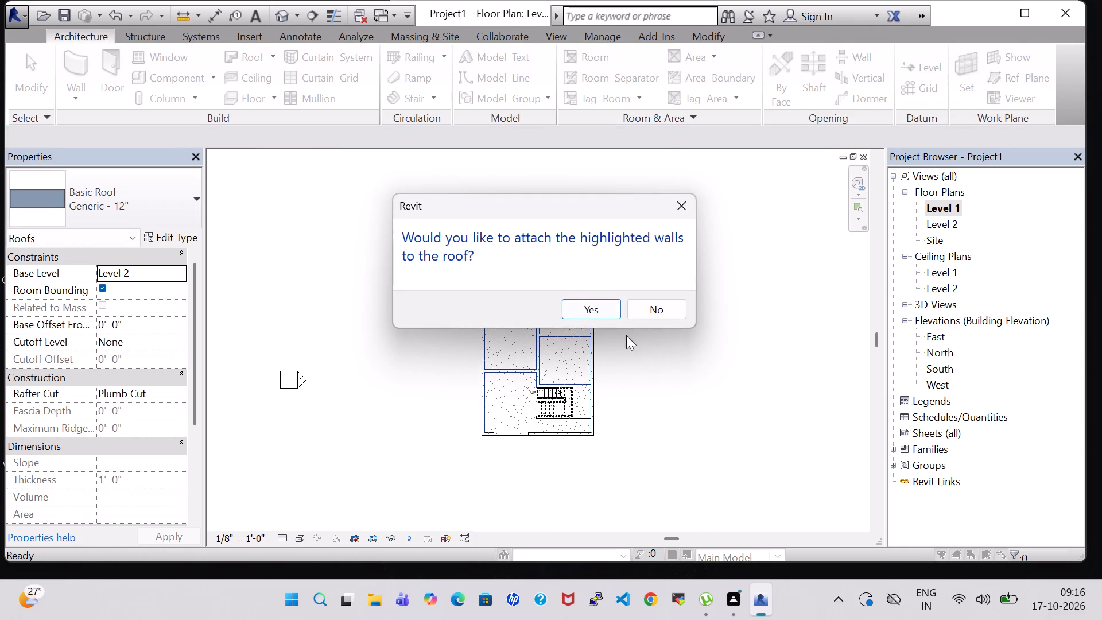
left_click(603, 310)
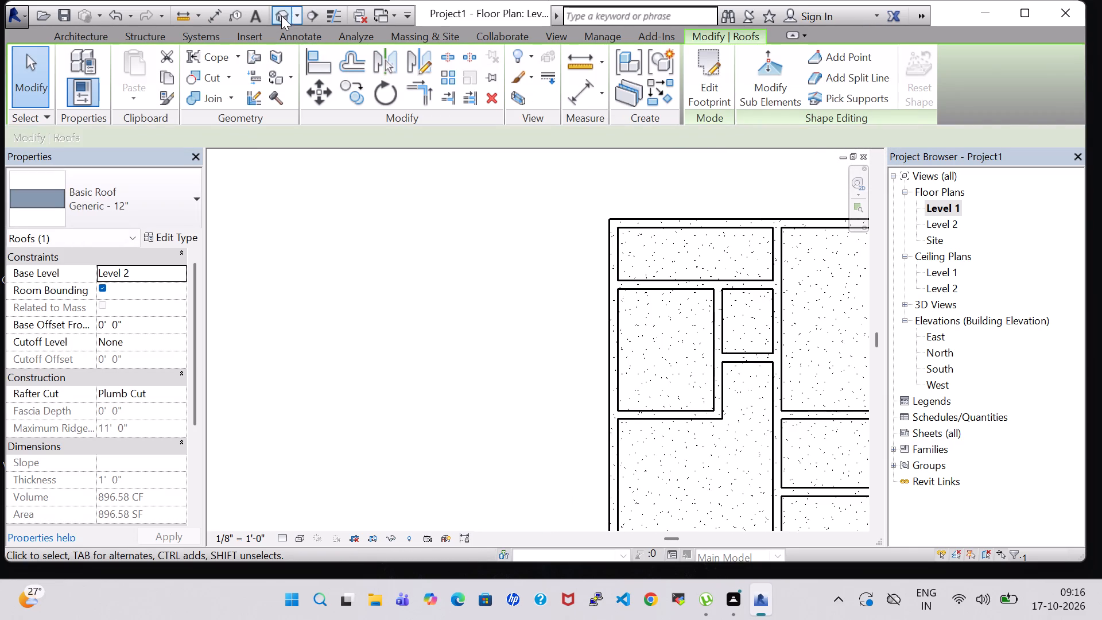
Examine the new roof and the front of the house in the 3D view.
left_click(281, 17)
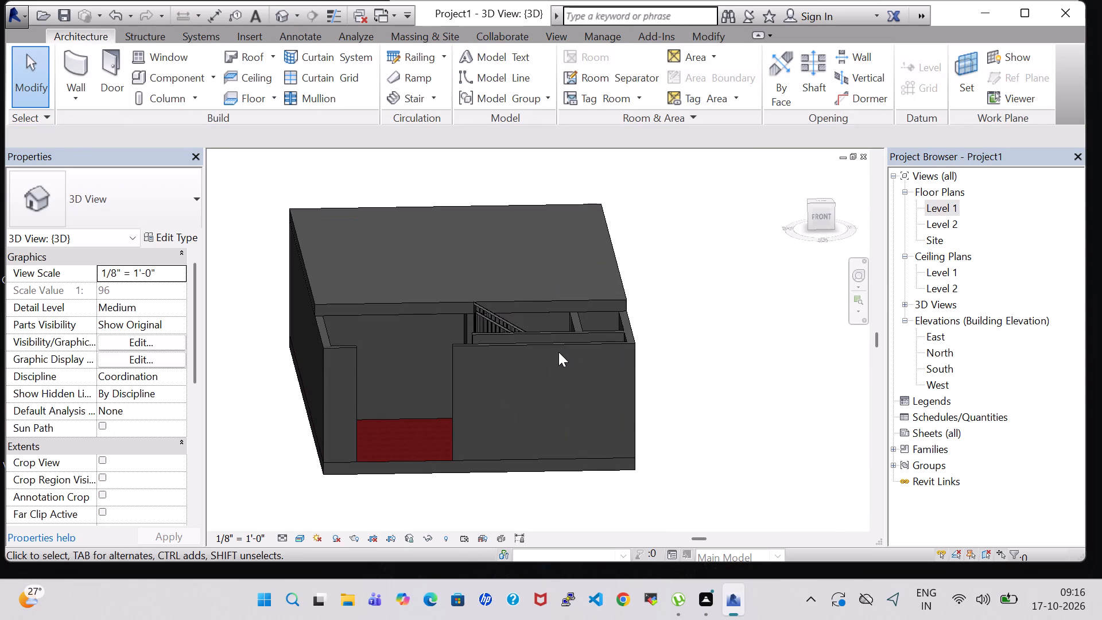
middle_click_drag(674, 311, 651, 307, "shift")
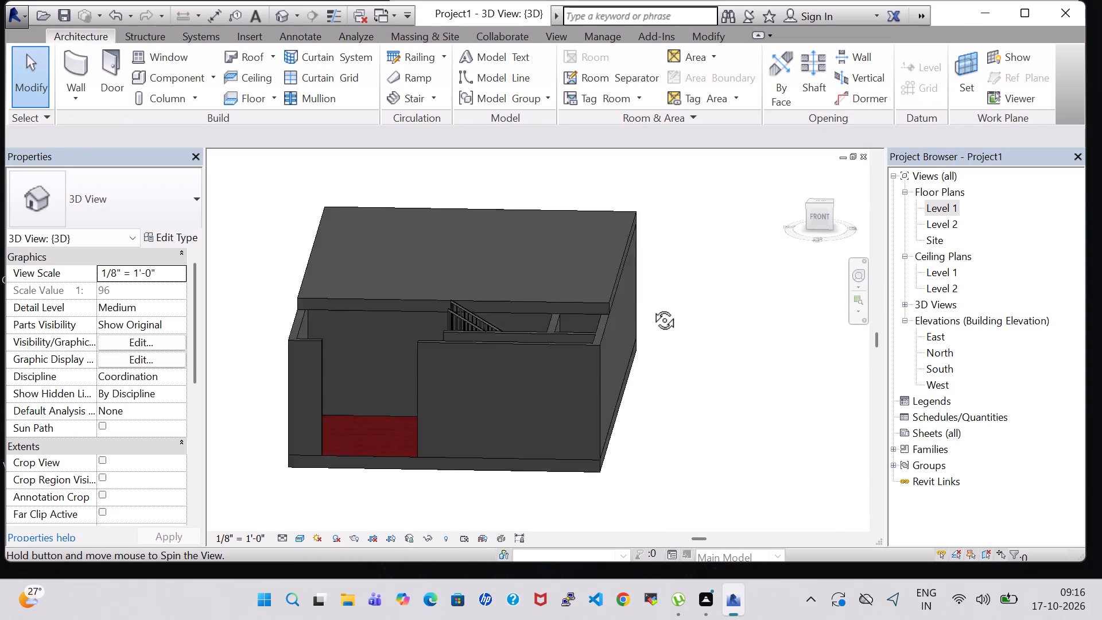
middle_click_drag(651, 307, 678, 338, "shift")
middle_click_drag(678, 338, 678, 393, "shift")
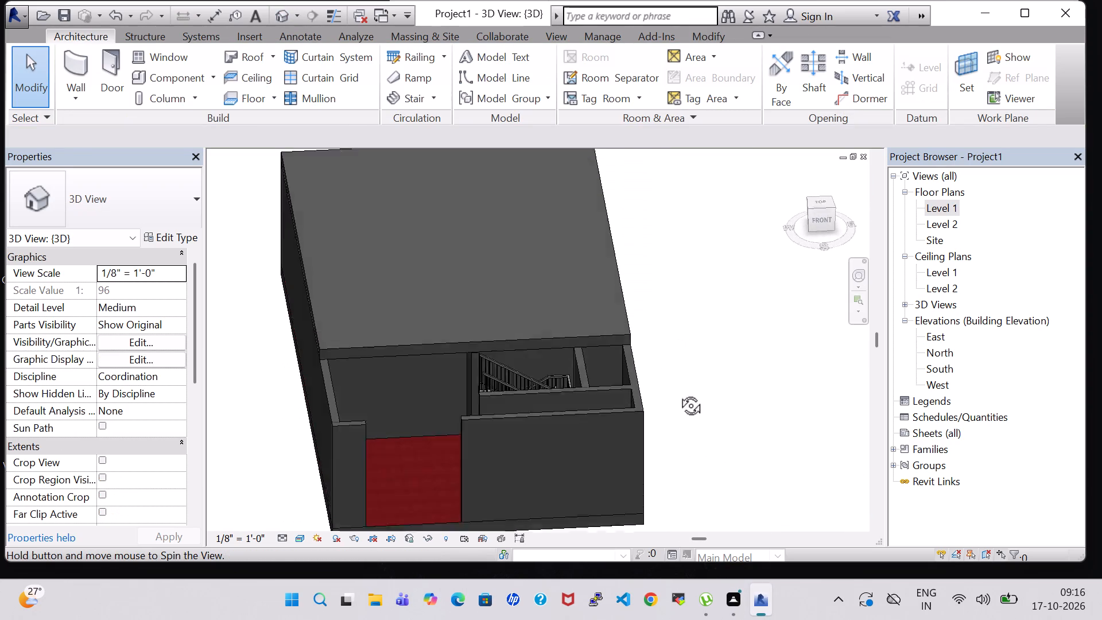
middle_click_drag(678, 393, 693, 367, "shift")
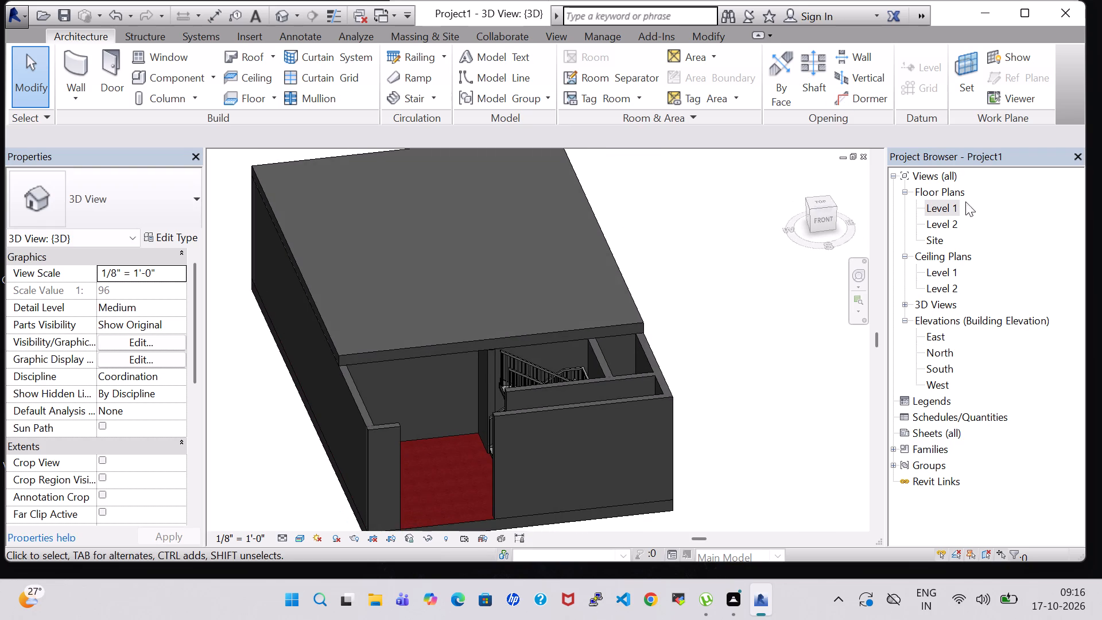
In the Level 1 plan, start another roof on Level 2 and draw a boundary line about 11'-4" from the stair's northwest corner to the south exterior edge.
double_click(934, 200)
scroll(746, 219, "down", 2)
middle_click_drag(552, 355, 393, 299)
scroll(393, 299, "down", 2)
middle_click_drag(693, 359, 692, 282)
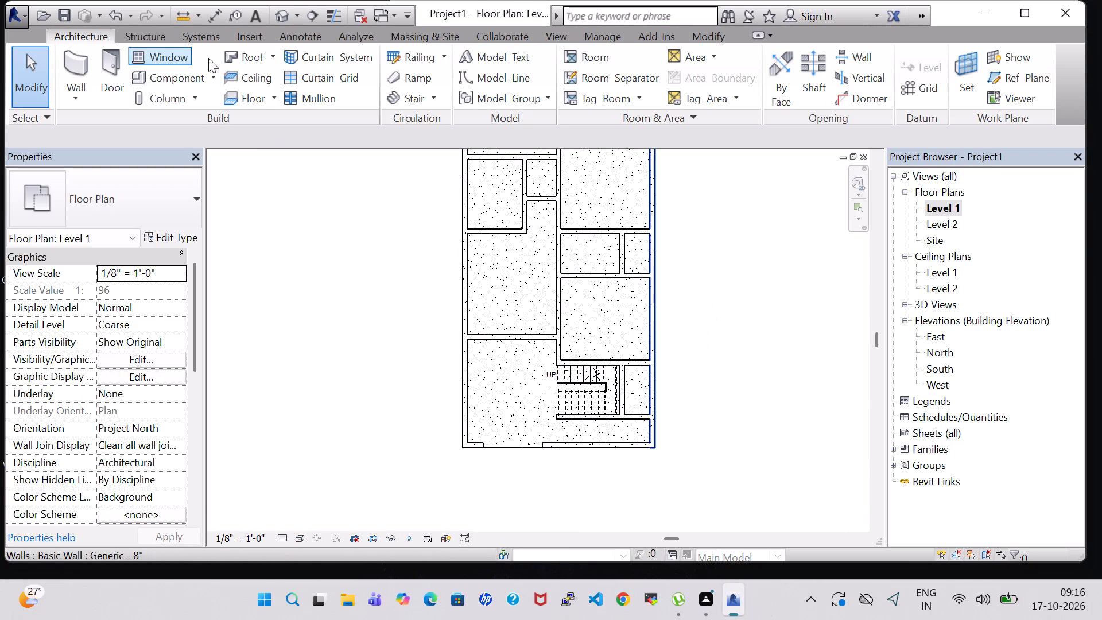
left_click(240, 52)
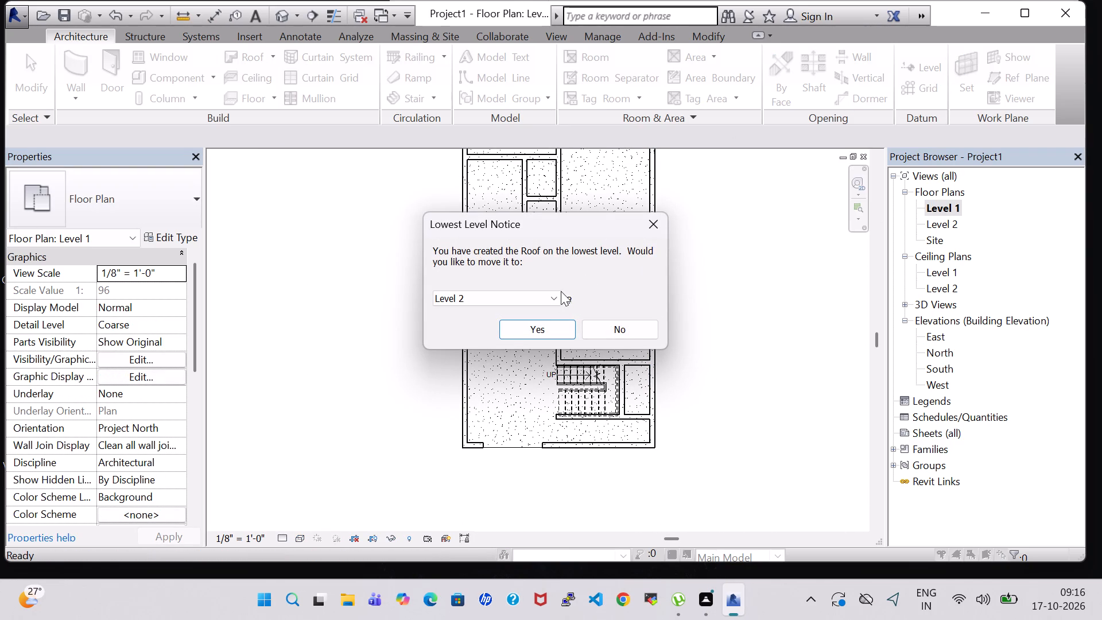
left_click(540, 326)
scroll(485, 372, "up", 8)
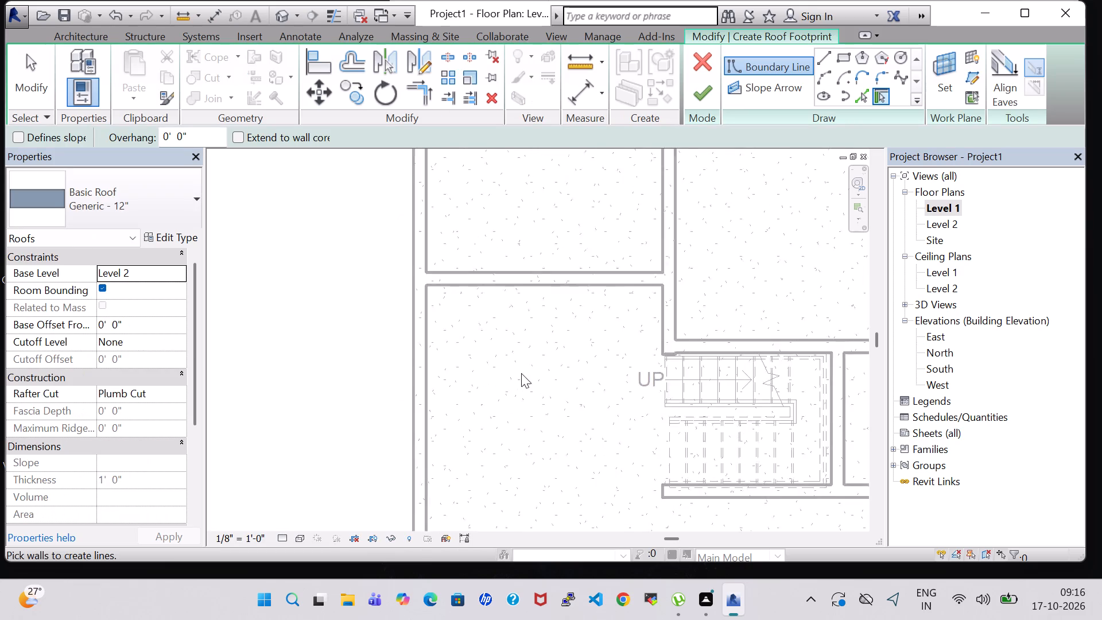
left_click(827, 60)
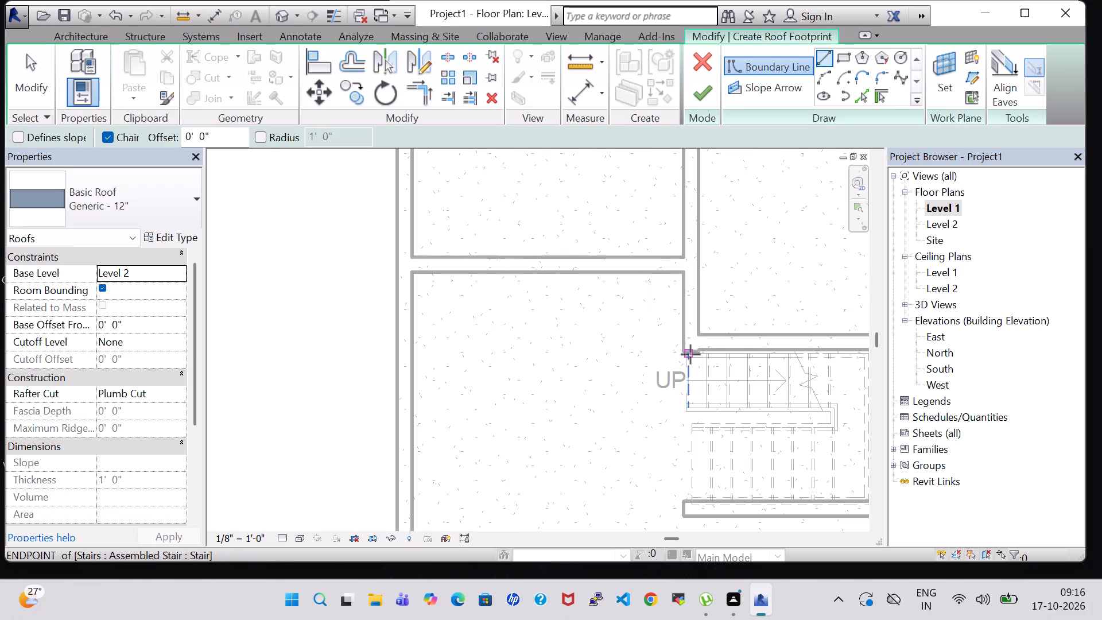
left_click(682, 352)
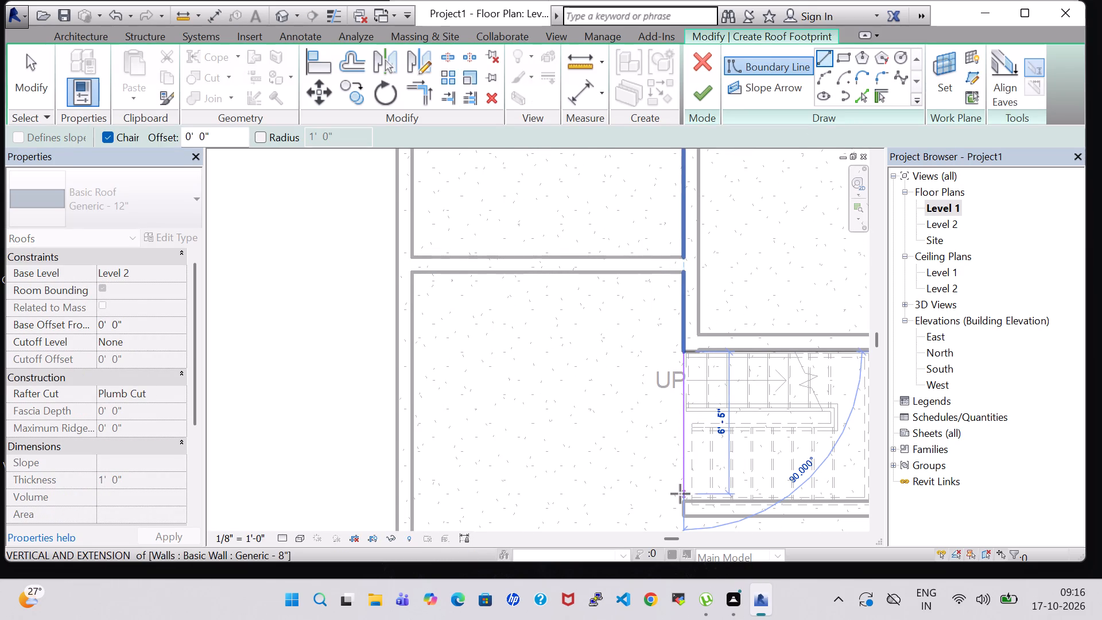
middle_click_drag(682, 519, 686, 230)
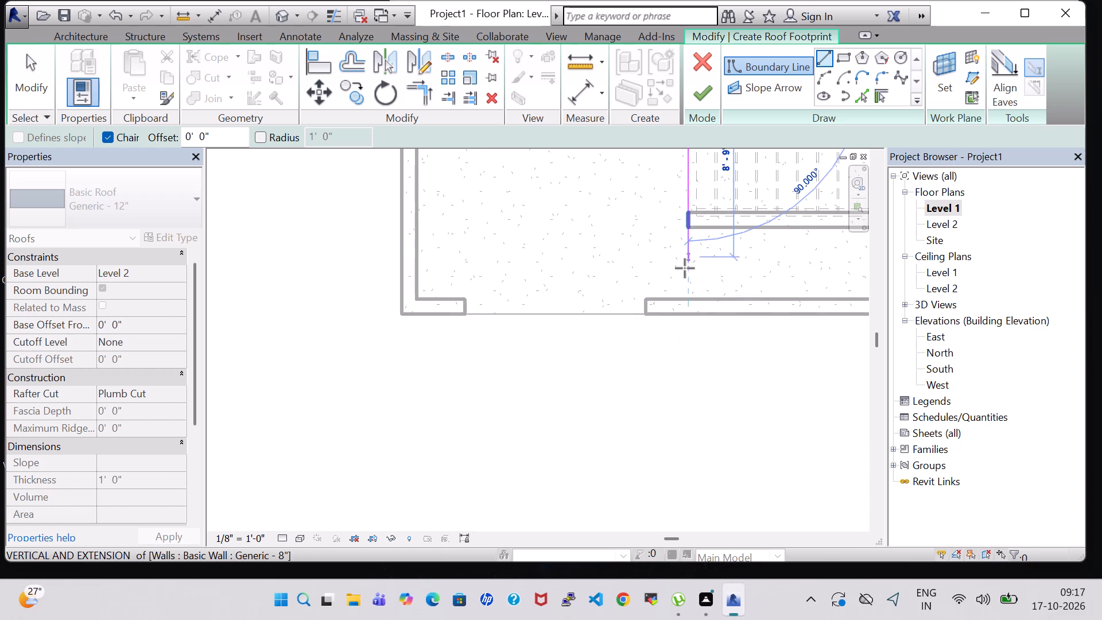
left_click(688, 313)
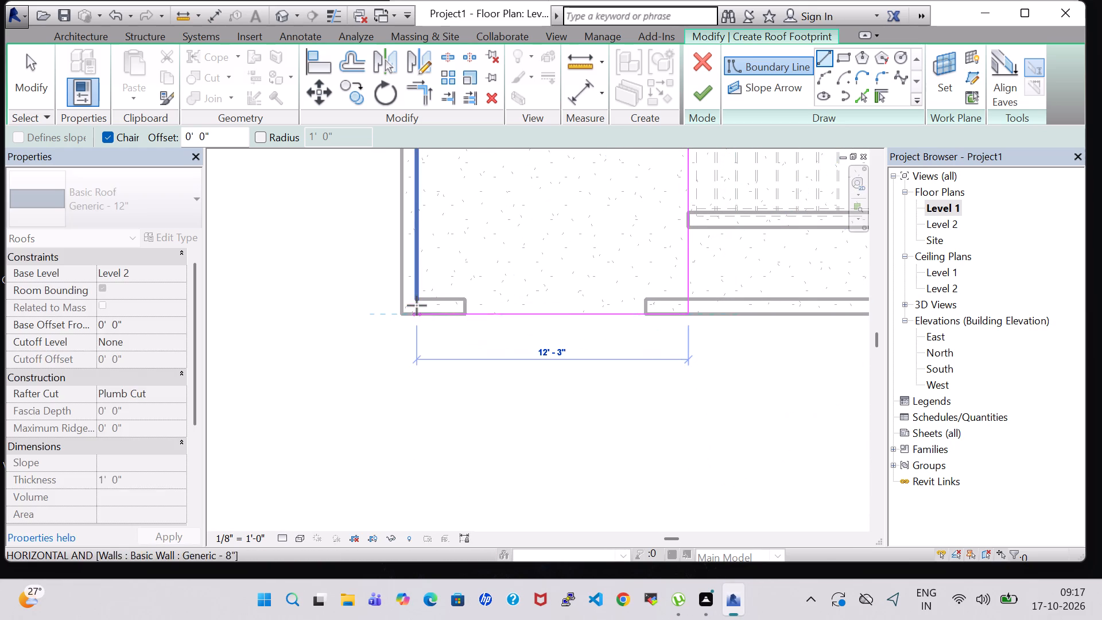
Close the rectangular roof boundary over the southwest room via the house's southwest corner and the west exterior wall.
left_click(399, 315)
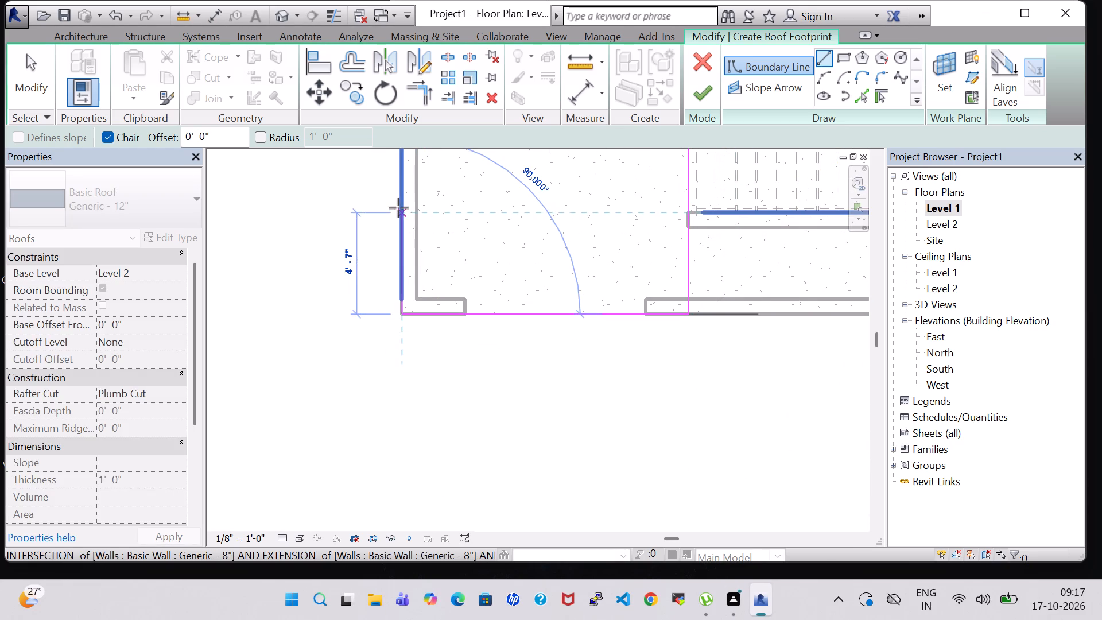
middle_click_drag(398, 208, 381, 371)
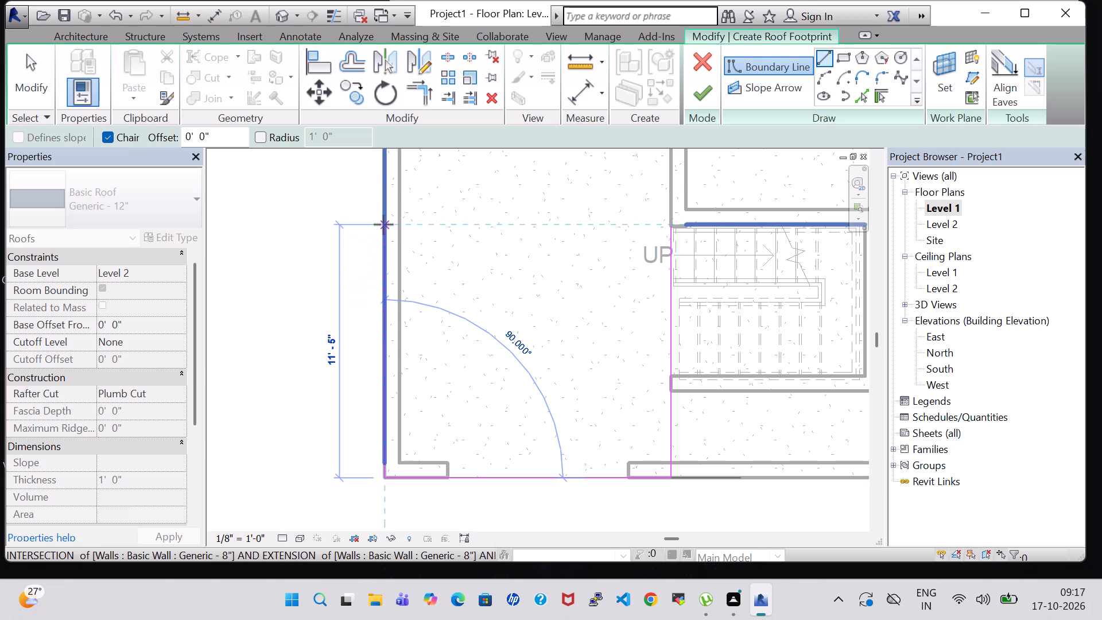
left_click(383, 228)
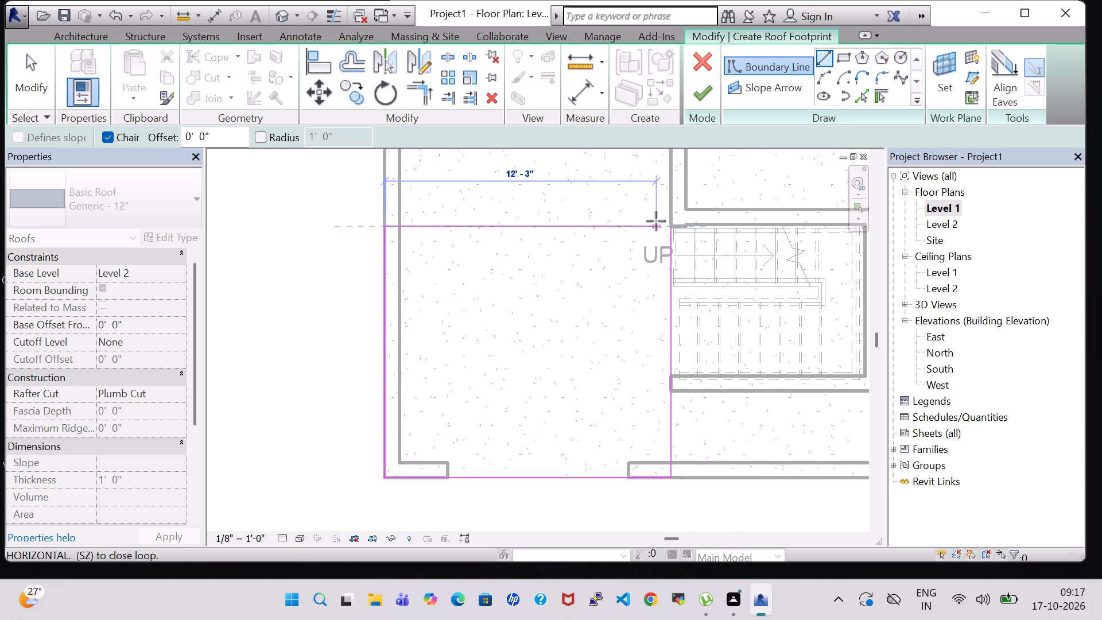
left_click(676, 228)
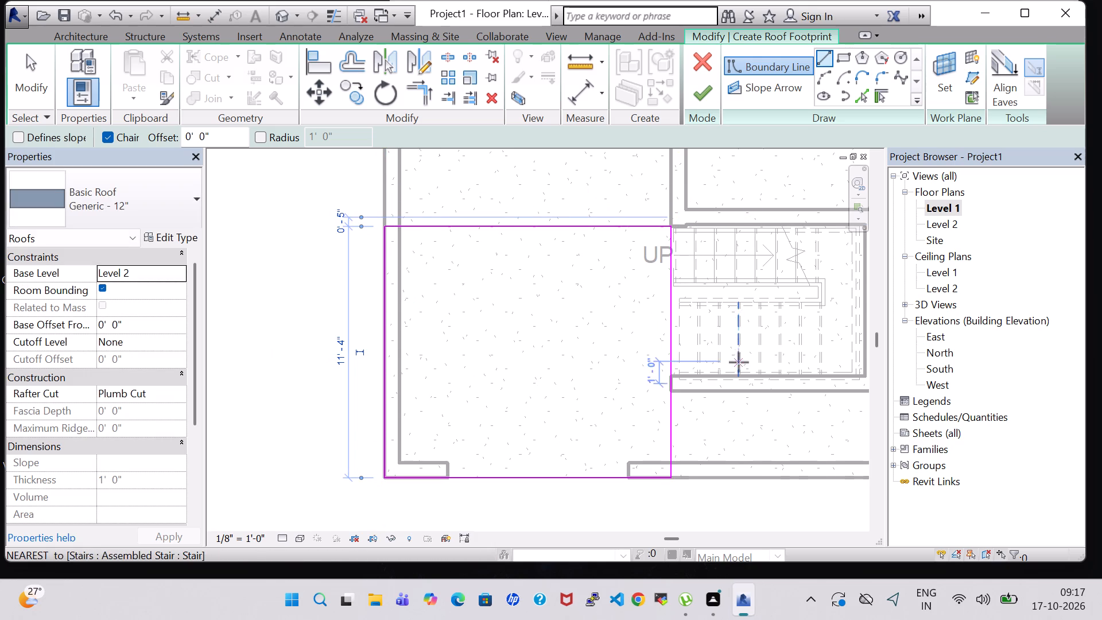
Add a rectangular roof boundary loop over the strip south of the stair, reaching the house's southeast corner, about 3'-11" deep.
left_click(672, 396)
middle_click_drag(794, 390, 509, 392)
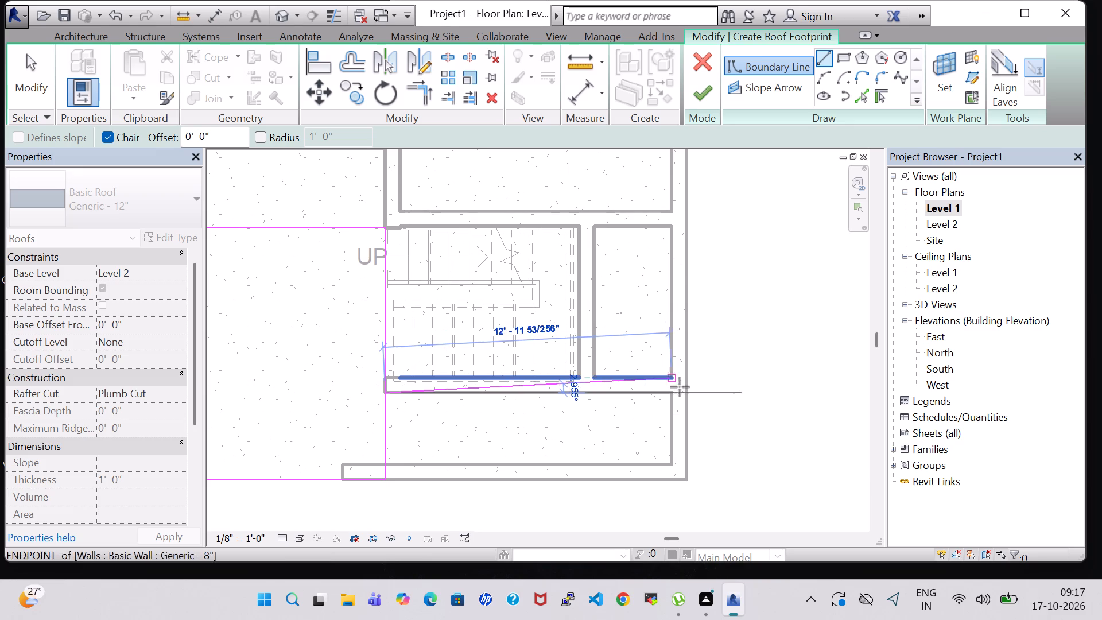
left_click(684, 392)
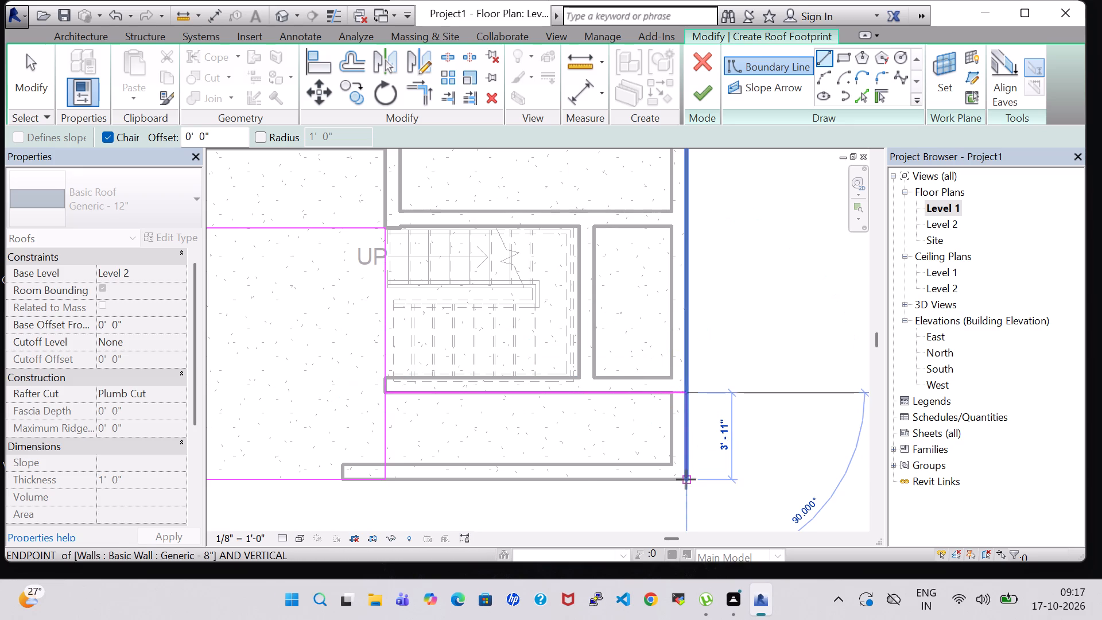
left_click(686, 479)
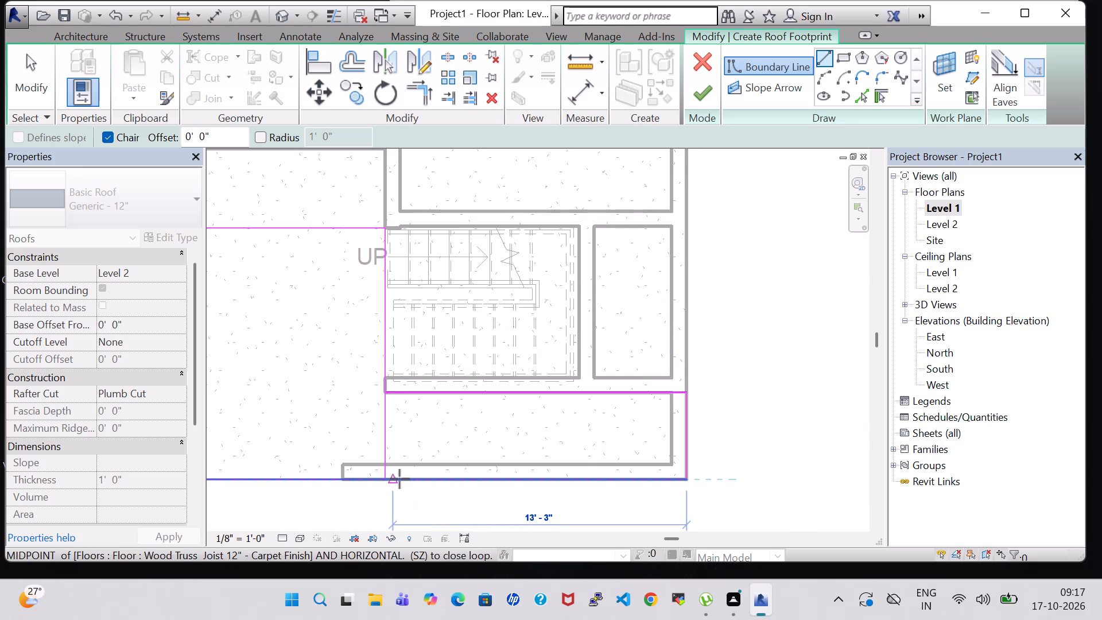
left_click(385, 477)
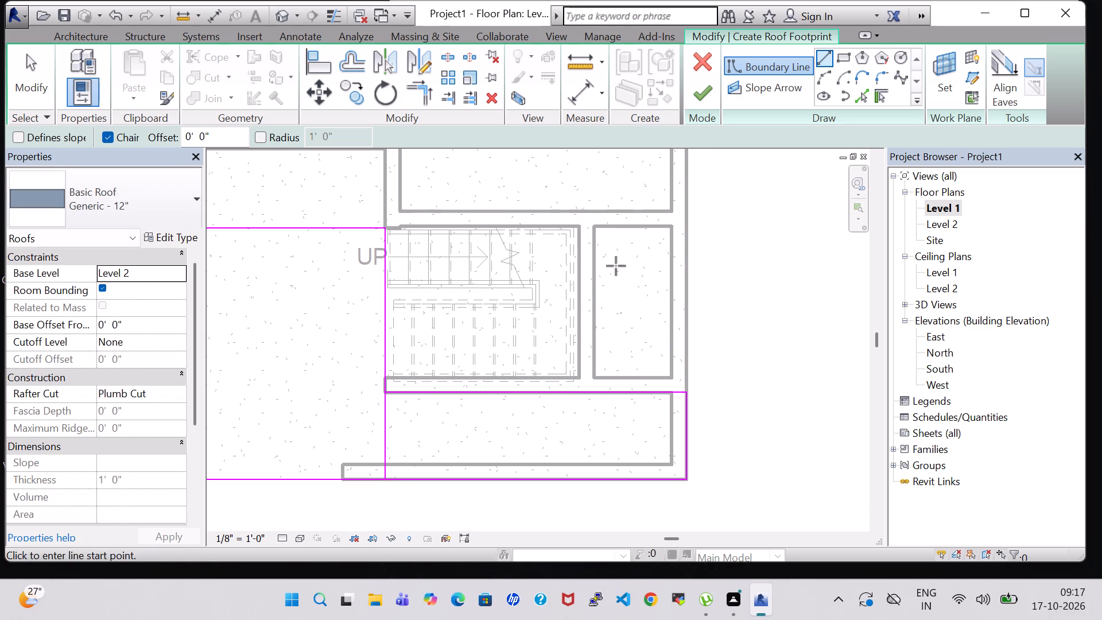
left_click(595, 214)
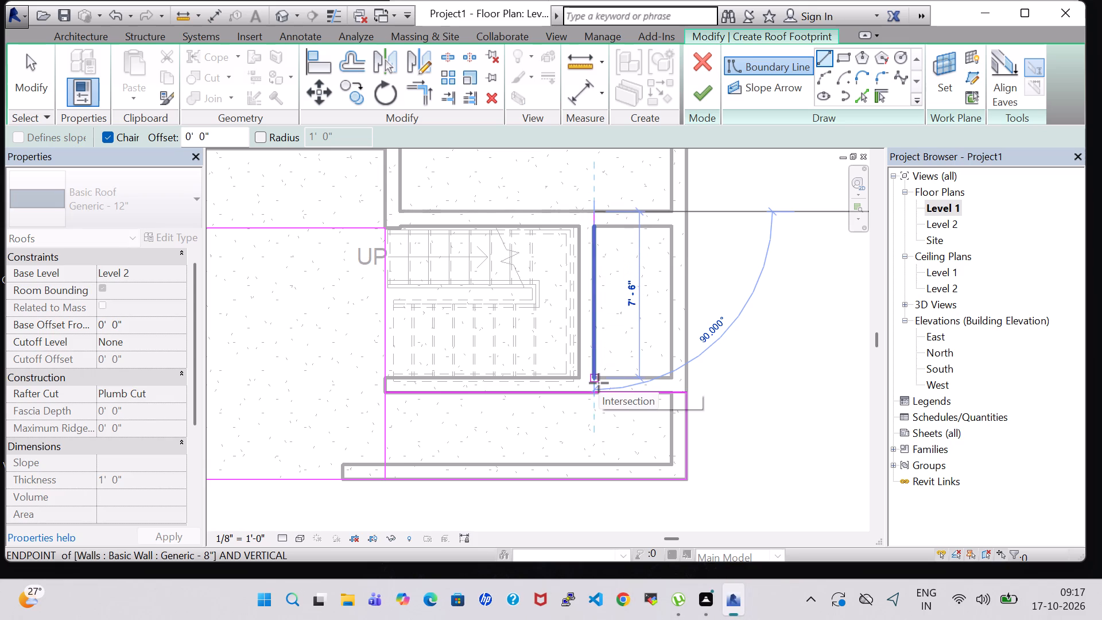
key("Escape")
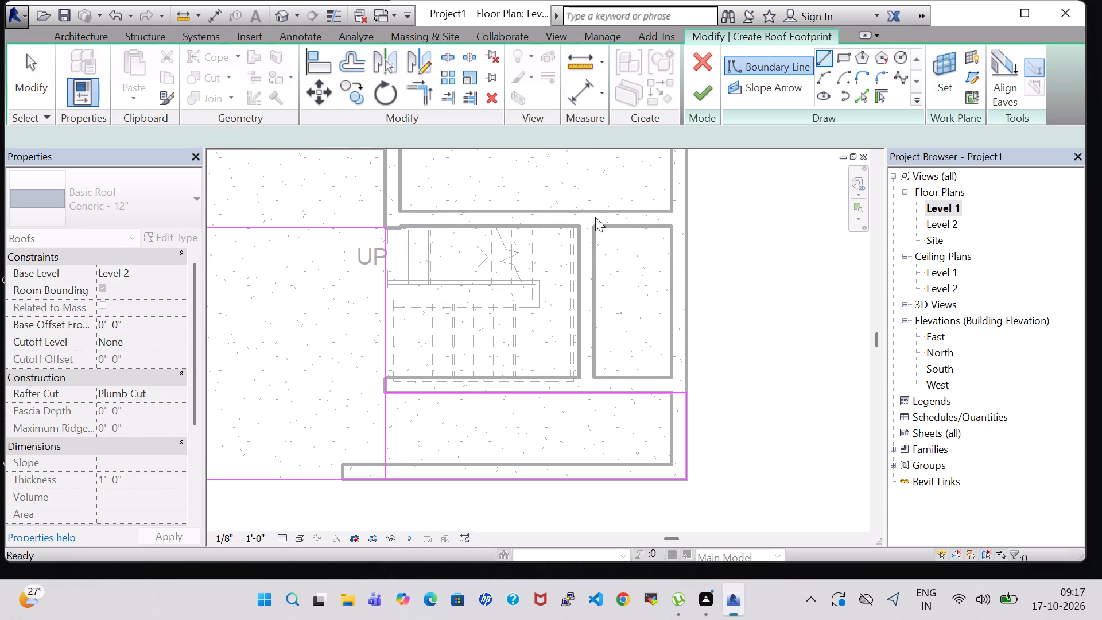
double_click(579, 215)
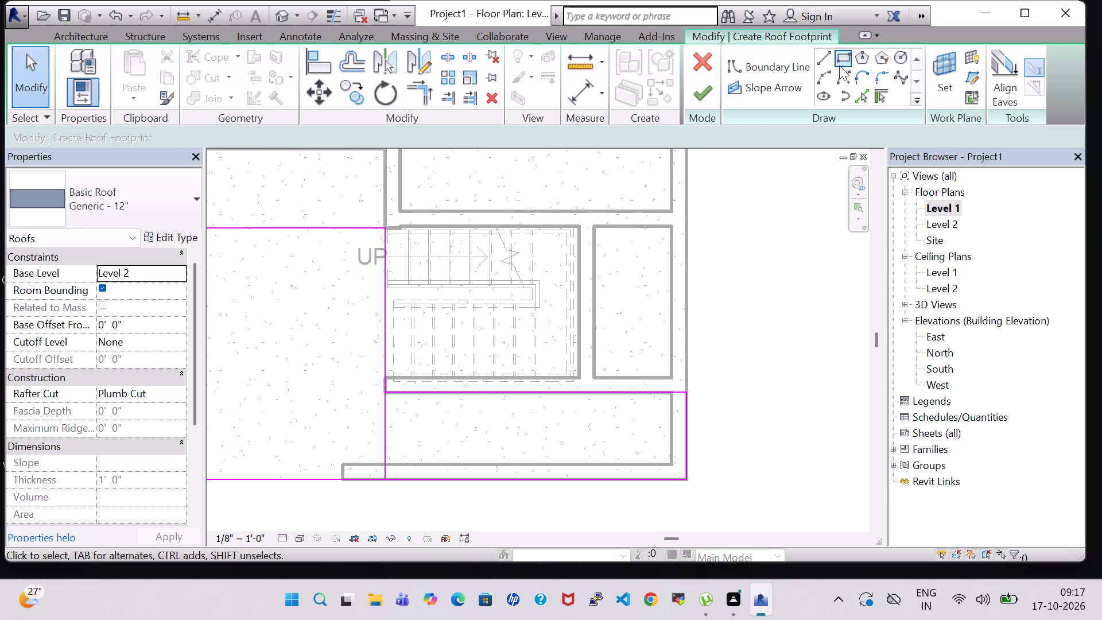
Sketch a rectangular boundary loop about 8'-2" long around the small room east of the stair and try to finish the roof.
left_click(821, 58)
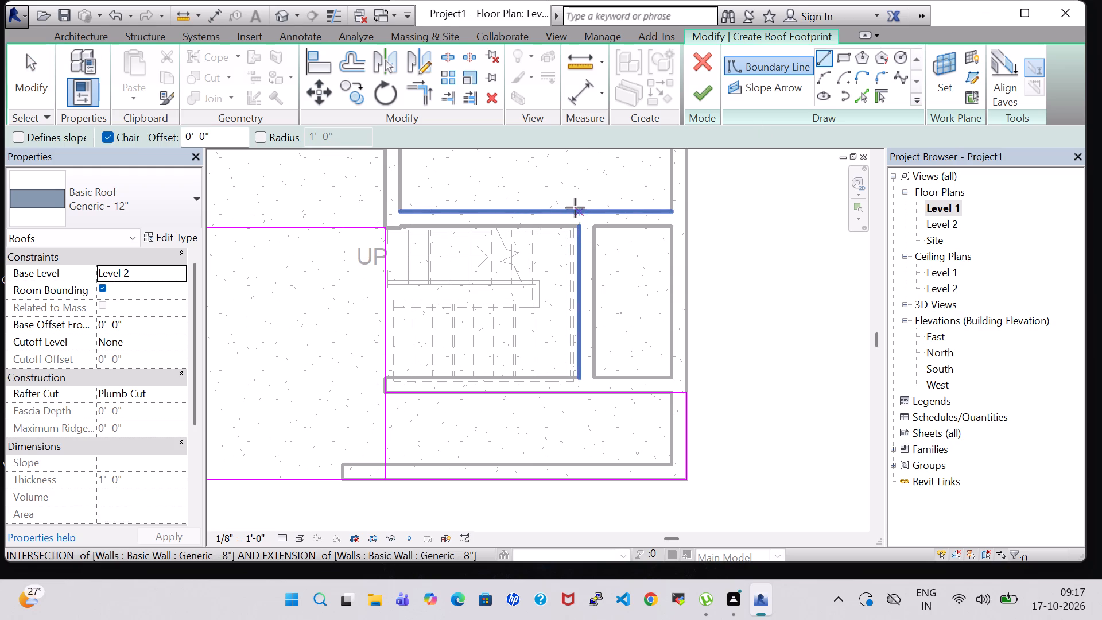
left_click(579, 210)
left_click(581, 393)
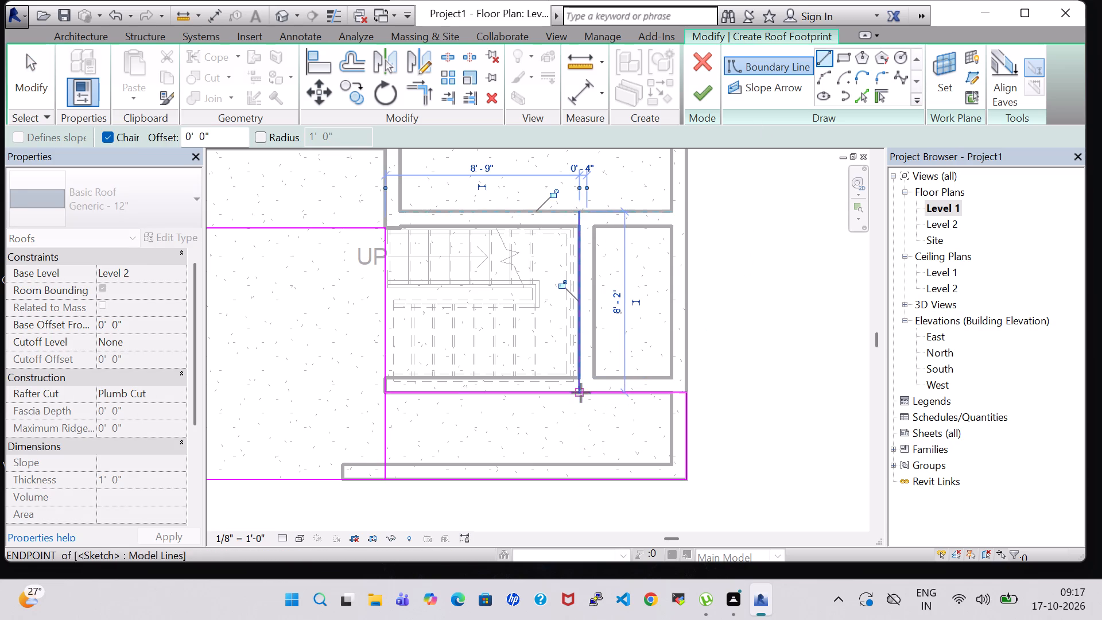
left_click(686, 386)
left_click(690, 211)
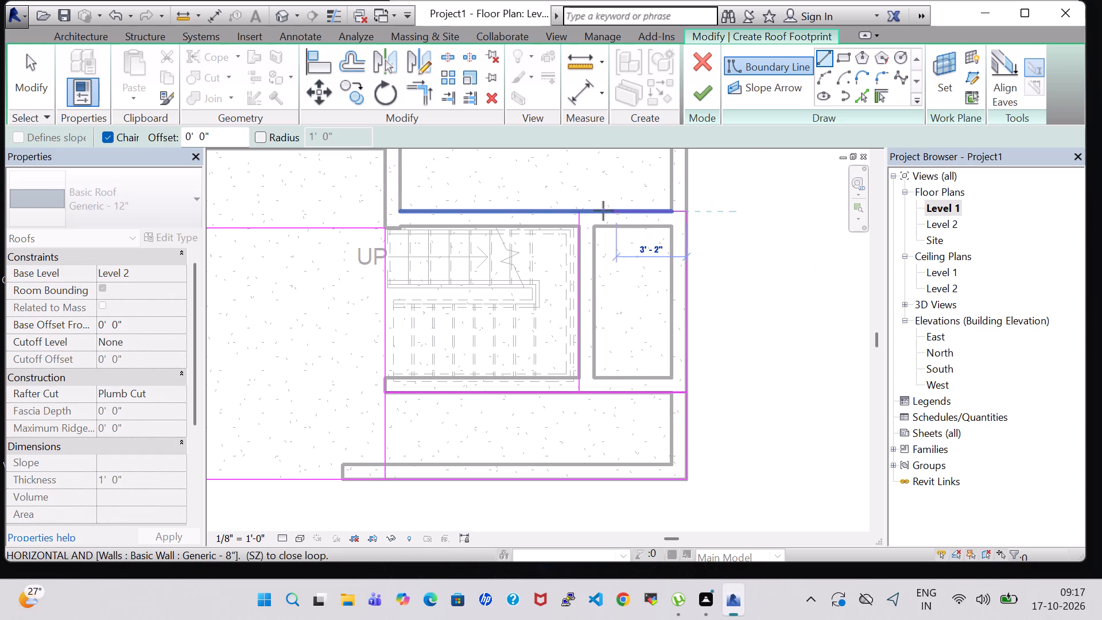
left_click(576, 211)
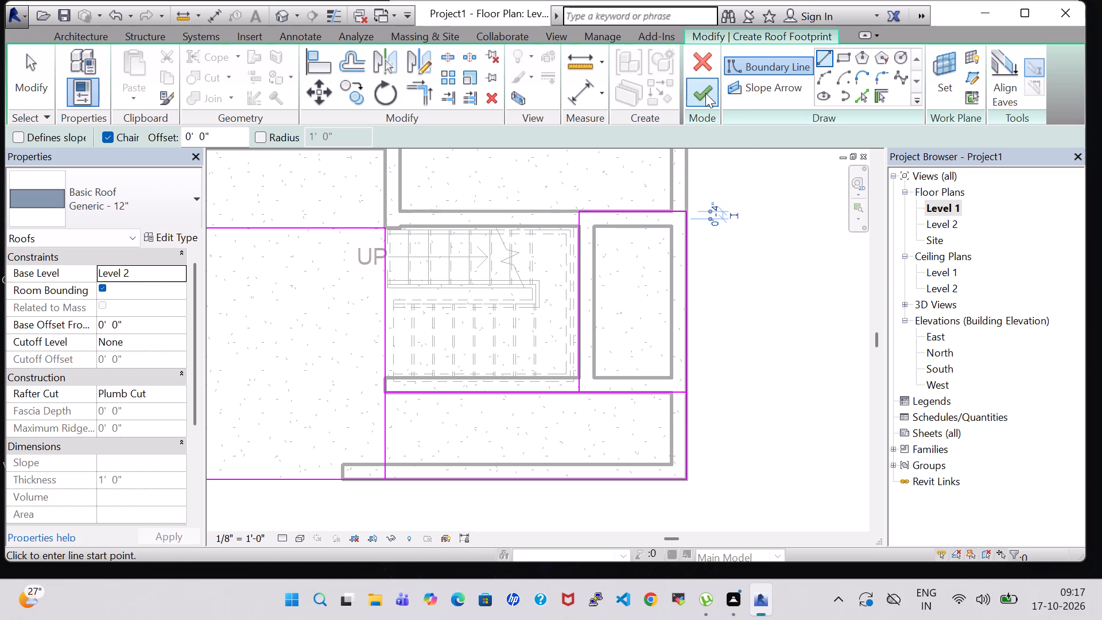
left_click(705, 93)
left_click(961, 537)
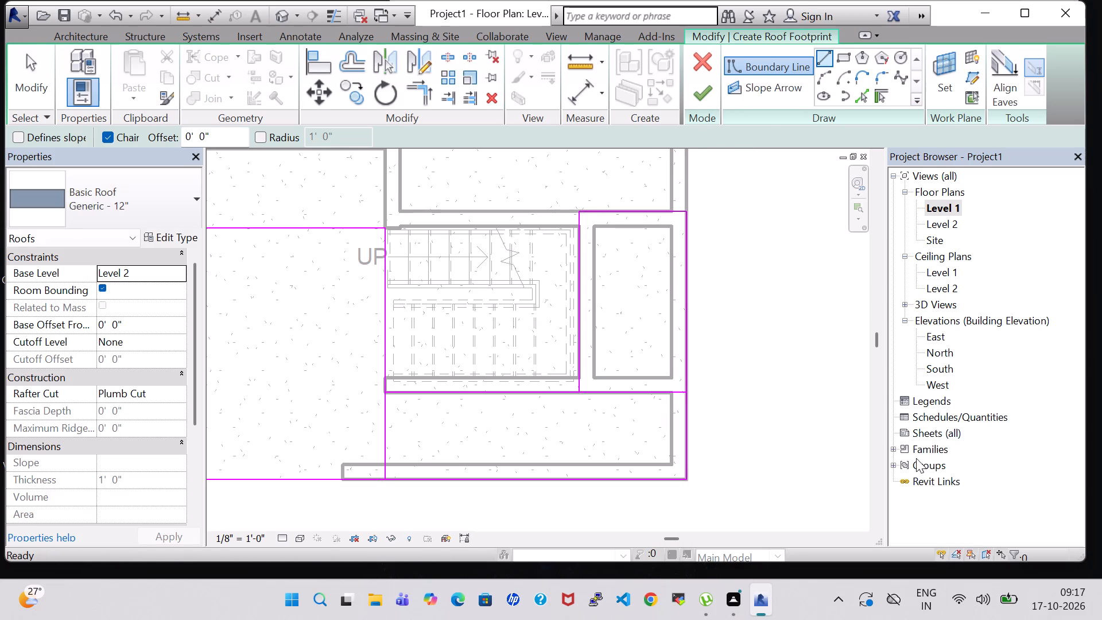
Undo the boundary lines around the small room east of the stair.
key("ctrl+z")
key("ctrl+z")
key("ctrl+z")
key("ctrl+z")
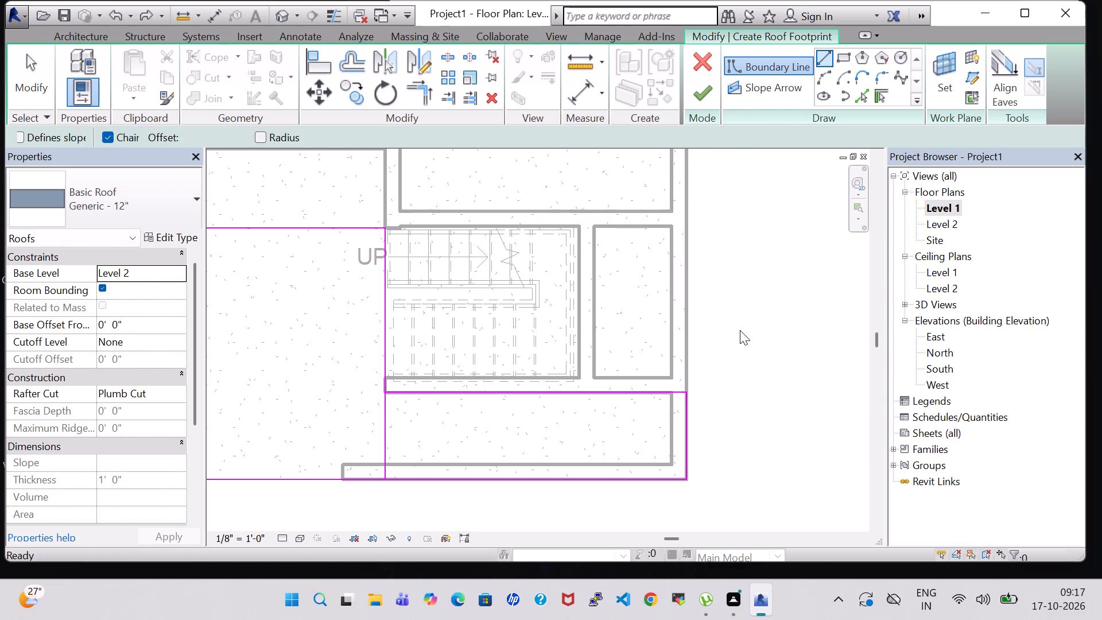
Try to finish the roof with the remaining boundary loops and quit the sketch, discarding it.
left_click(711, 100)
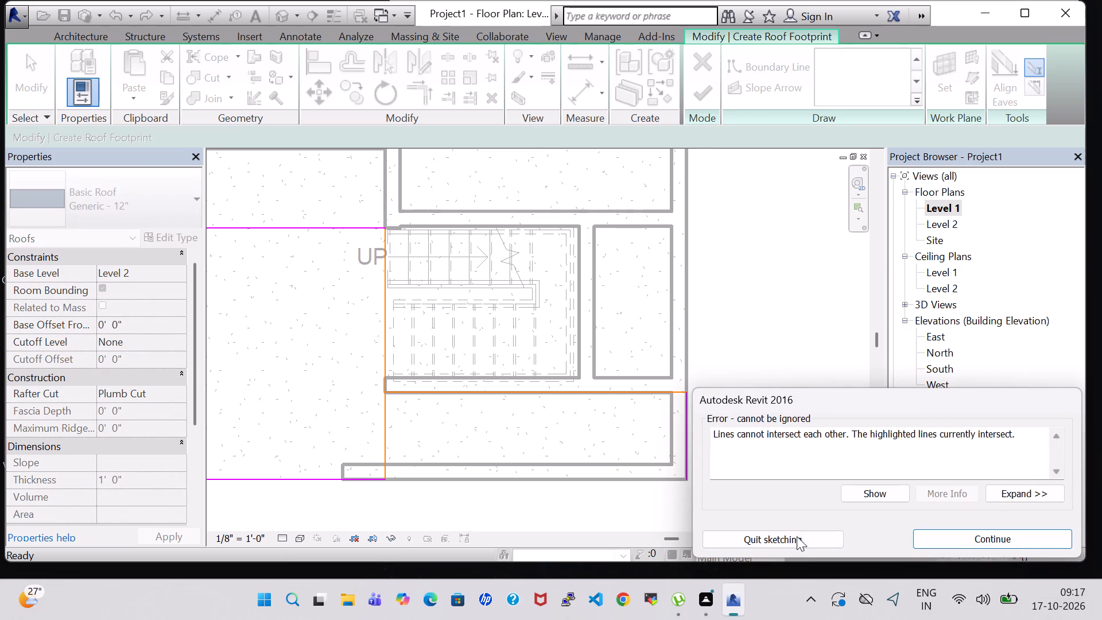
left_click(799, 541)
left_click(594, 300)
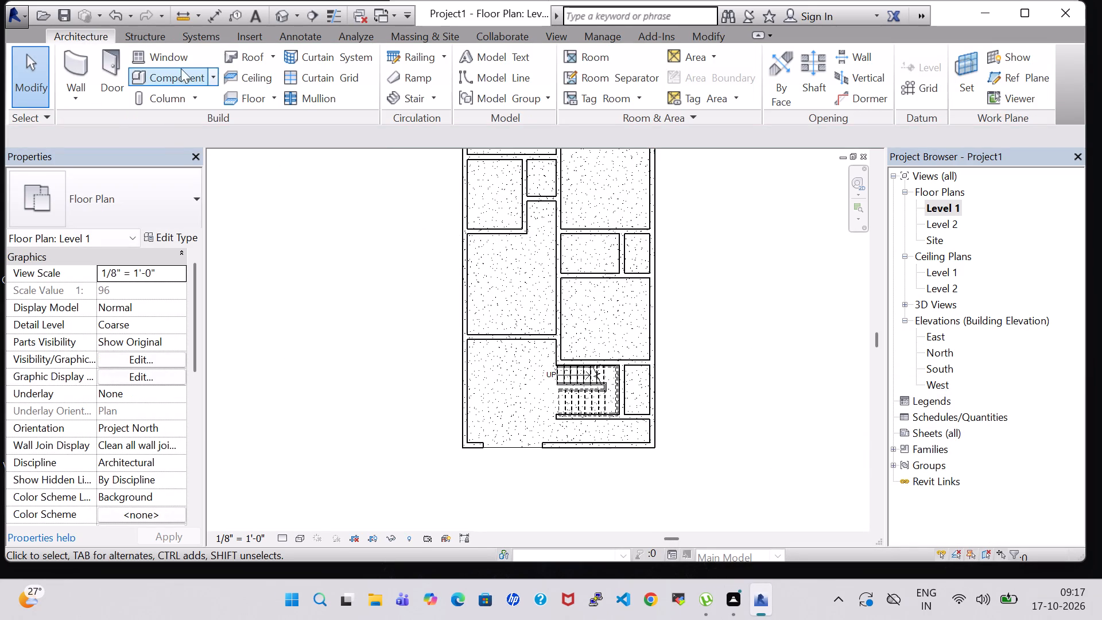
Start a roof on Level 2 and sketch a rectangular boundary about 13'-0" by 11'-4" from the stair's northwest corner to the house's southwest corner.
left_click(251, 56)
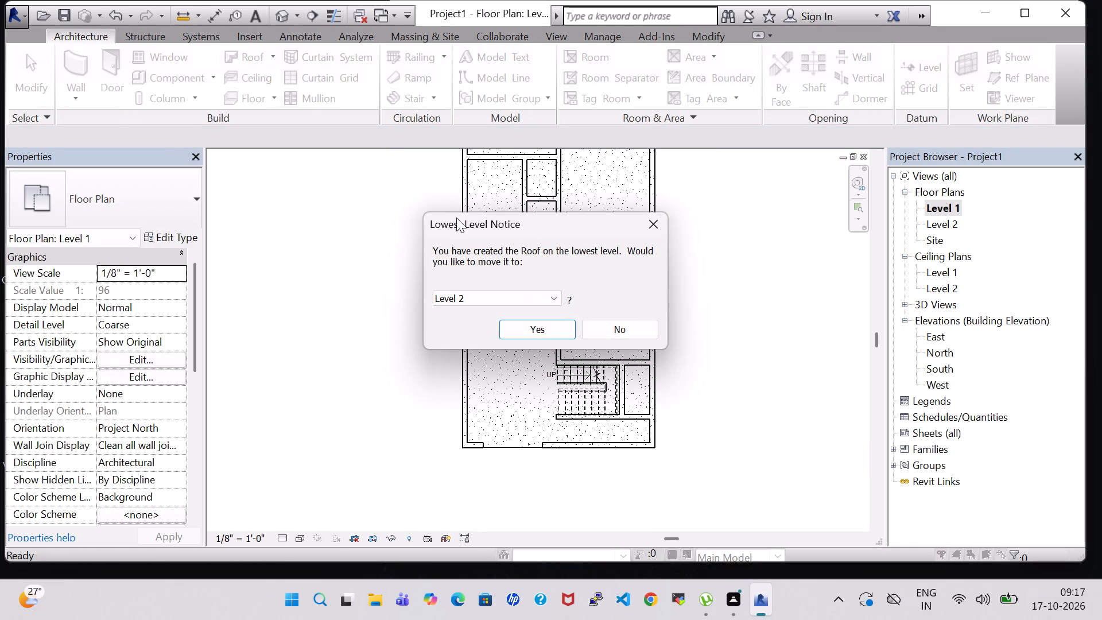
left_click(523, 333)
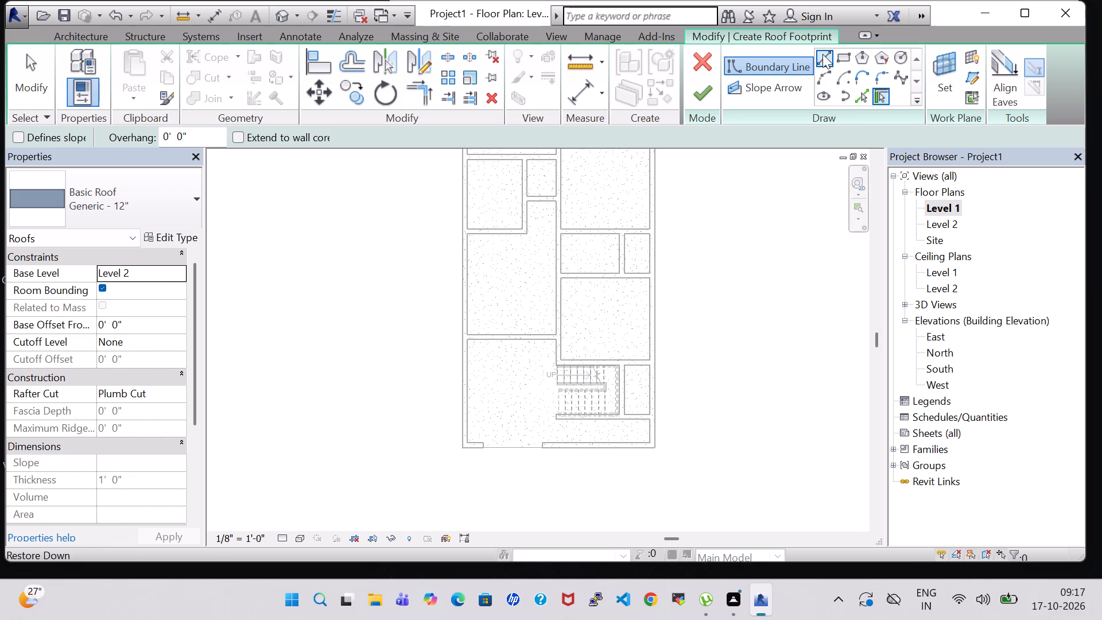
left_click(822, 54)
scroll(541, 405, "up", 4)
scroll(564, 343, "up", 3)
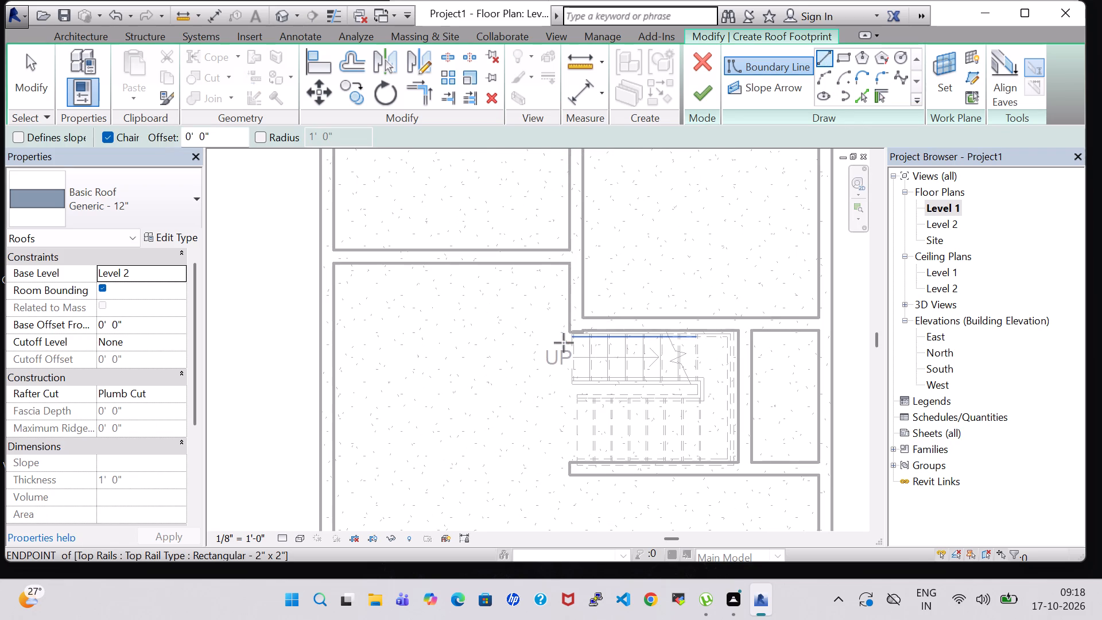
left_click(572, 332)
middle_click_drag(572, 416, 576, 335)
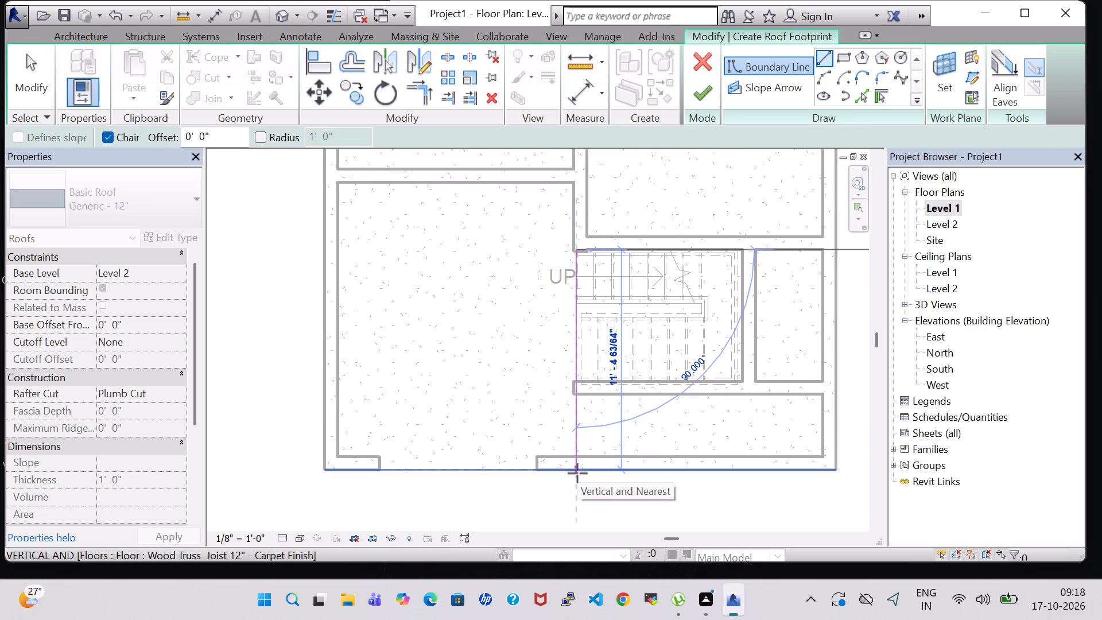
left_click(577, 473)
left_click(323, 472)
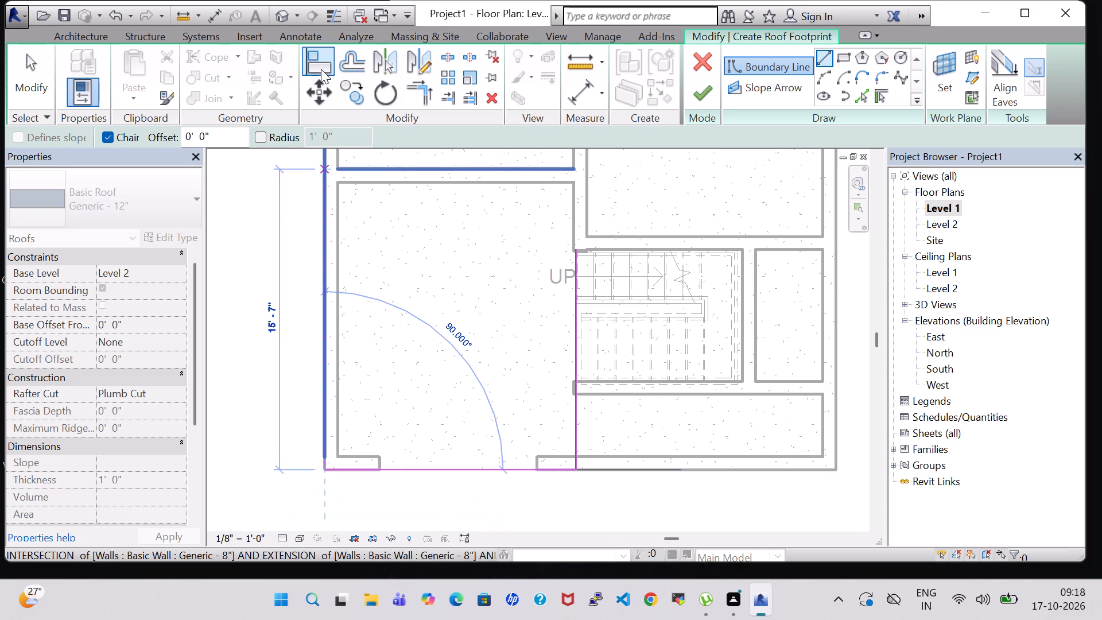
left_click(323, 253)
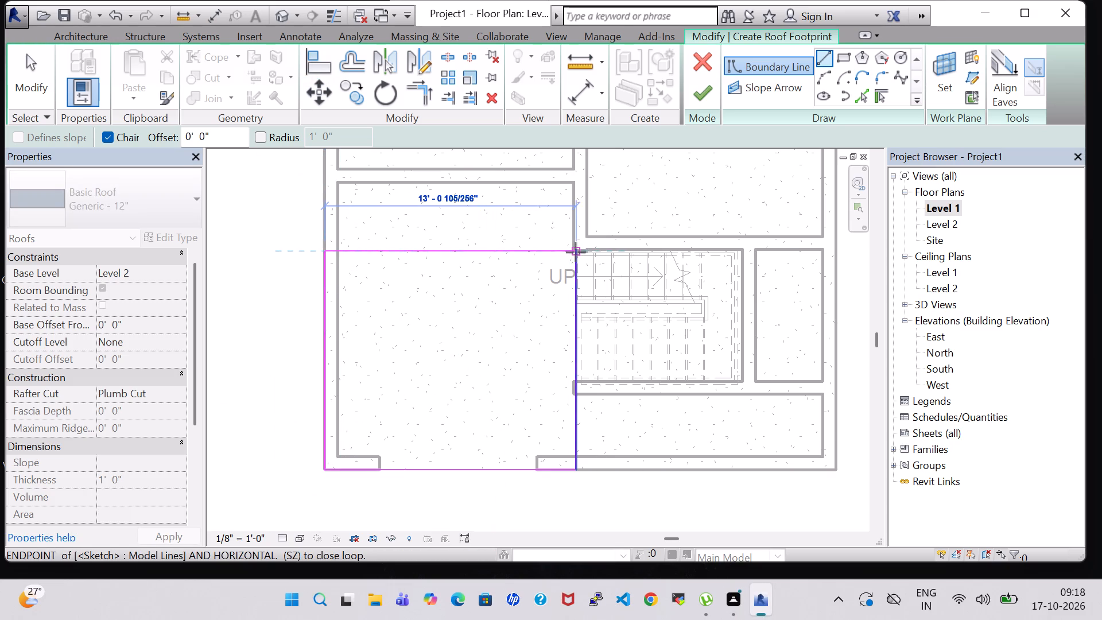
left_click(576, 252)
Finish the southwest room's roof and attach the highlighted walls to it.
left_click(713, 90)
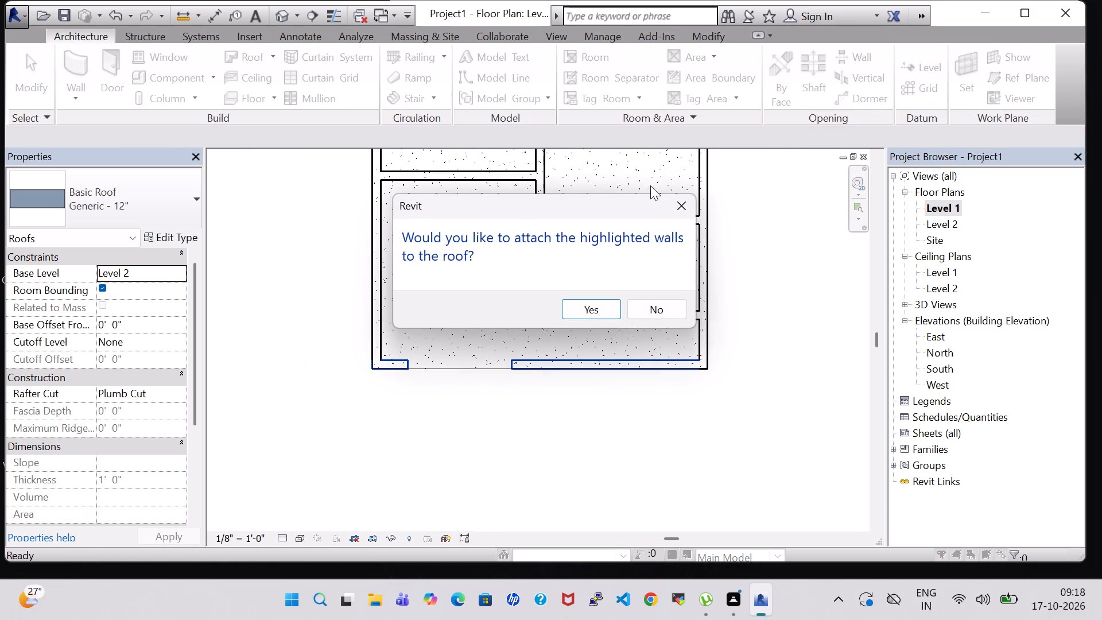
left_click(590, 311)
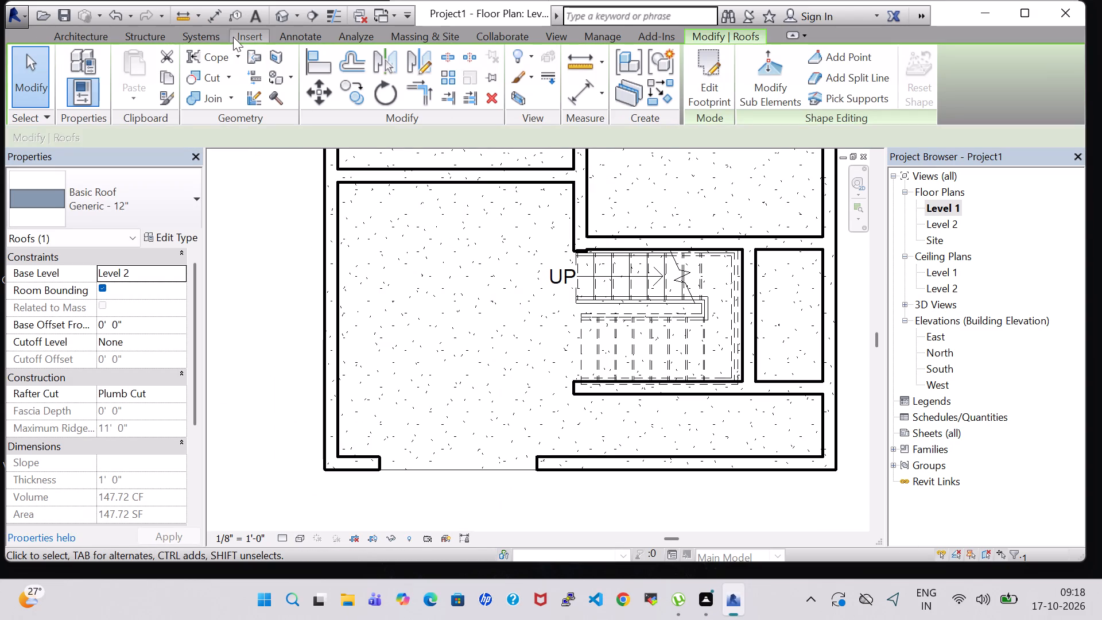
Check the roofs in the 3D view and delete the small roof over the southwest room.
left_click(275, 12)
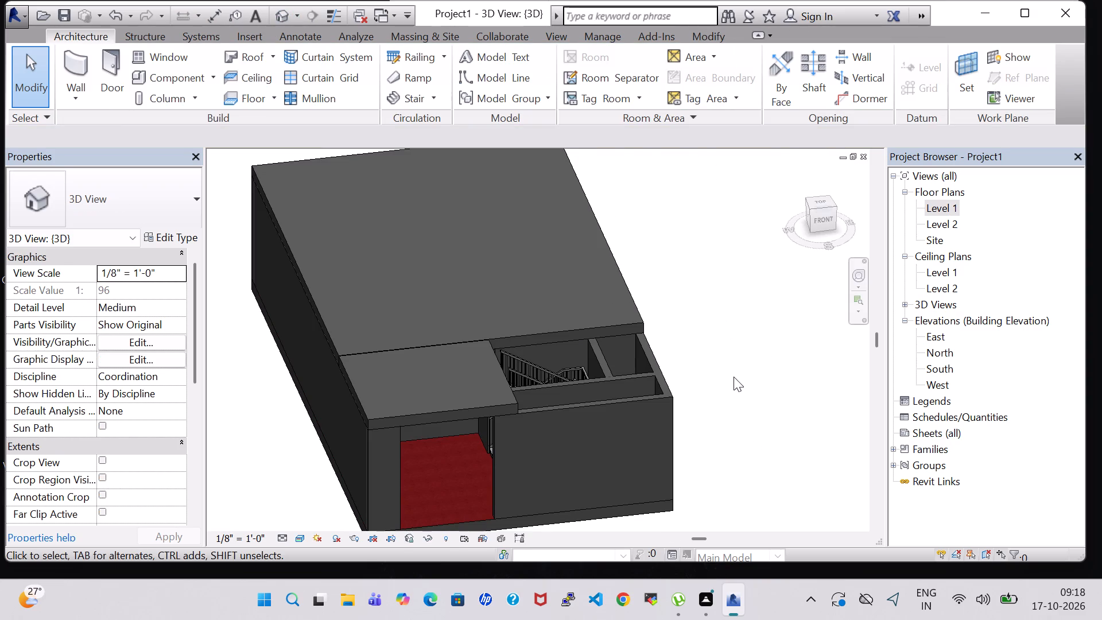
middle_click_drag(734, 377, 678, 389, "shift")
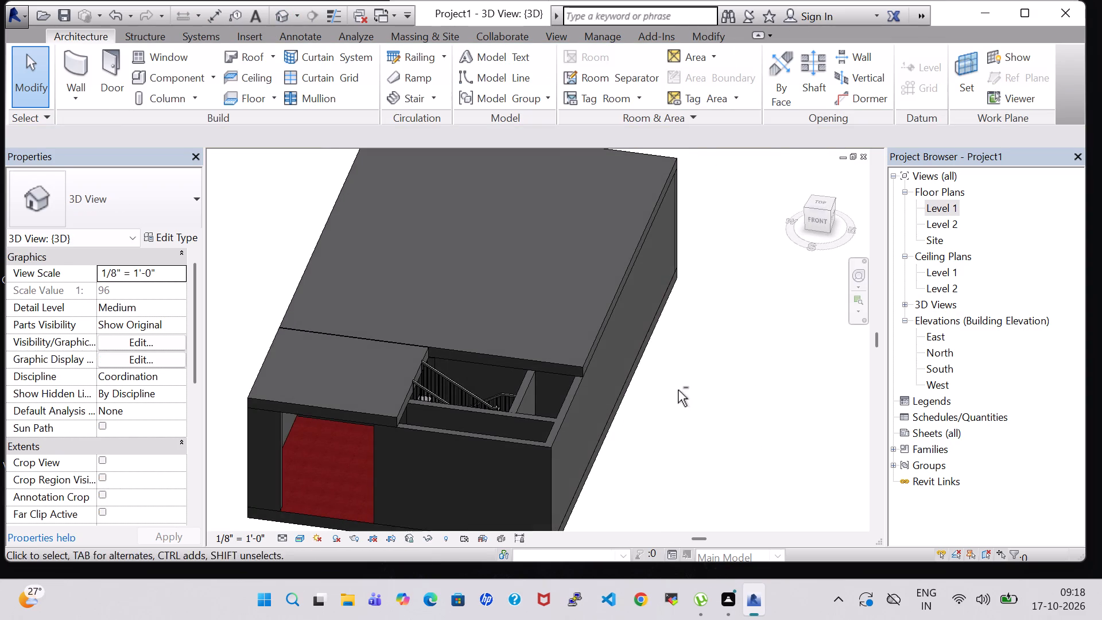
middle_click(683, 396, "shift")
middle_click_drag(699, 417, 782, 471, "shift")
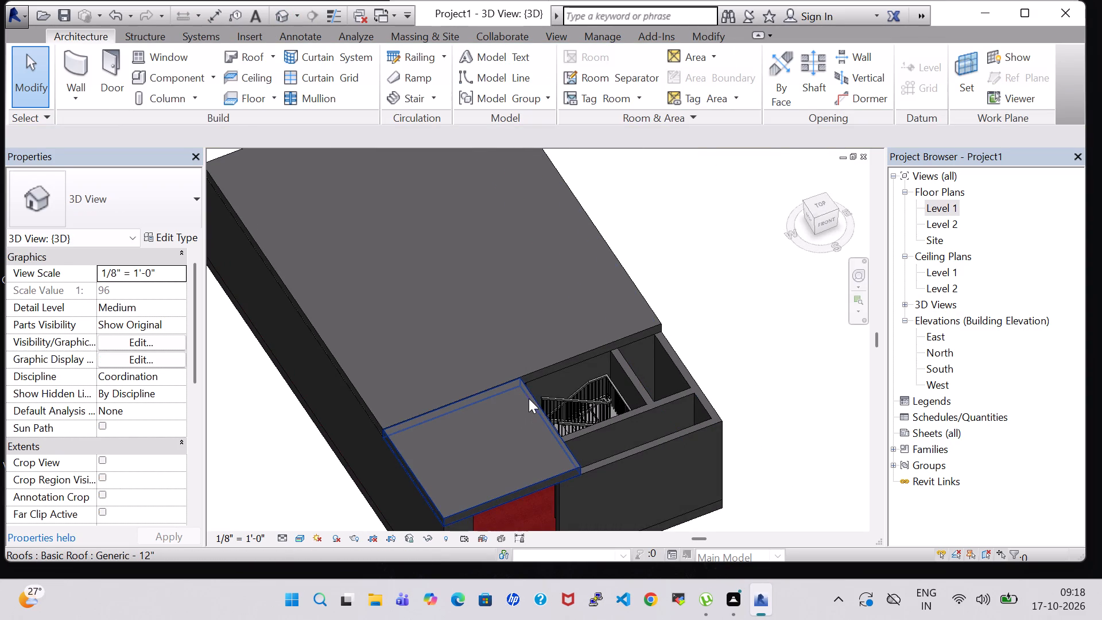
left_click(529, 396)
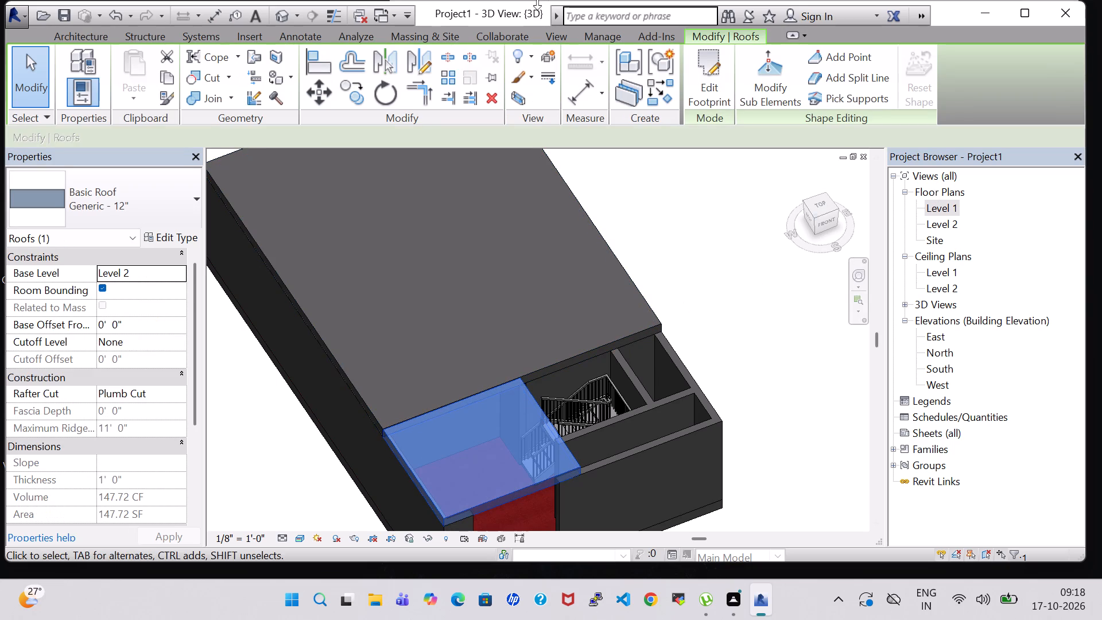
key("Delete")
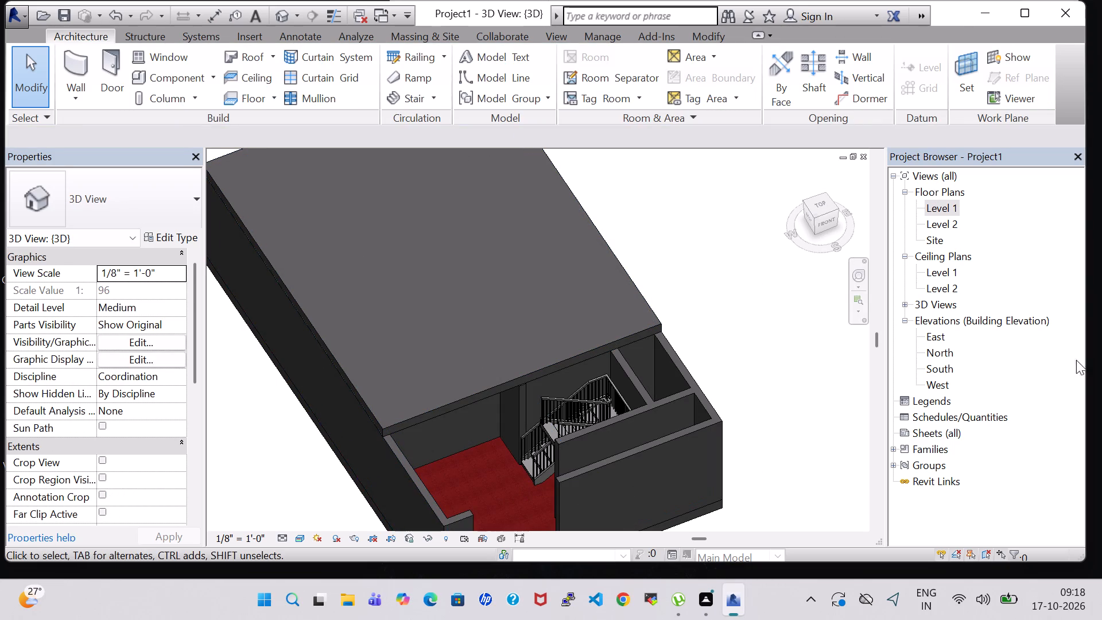
Examine the complete Level 1 floor plan around the stair and the uncovered south rooms.
double_click(956, 210)
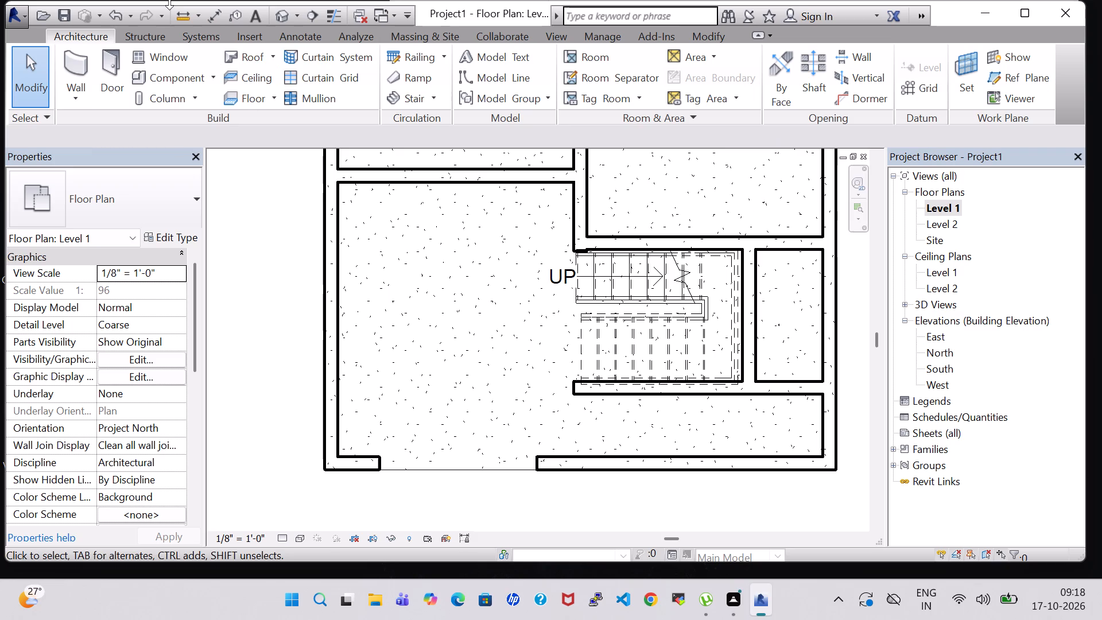
scroll(758, 250, "down", 4)
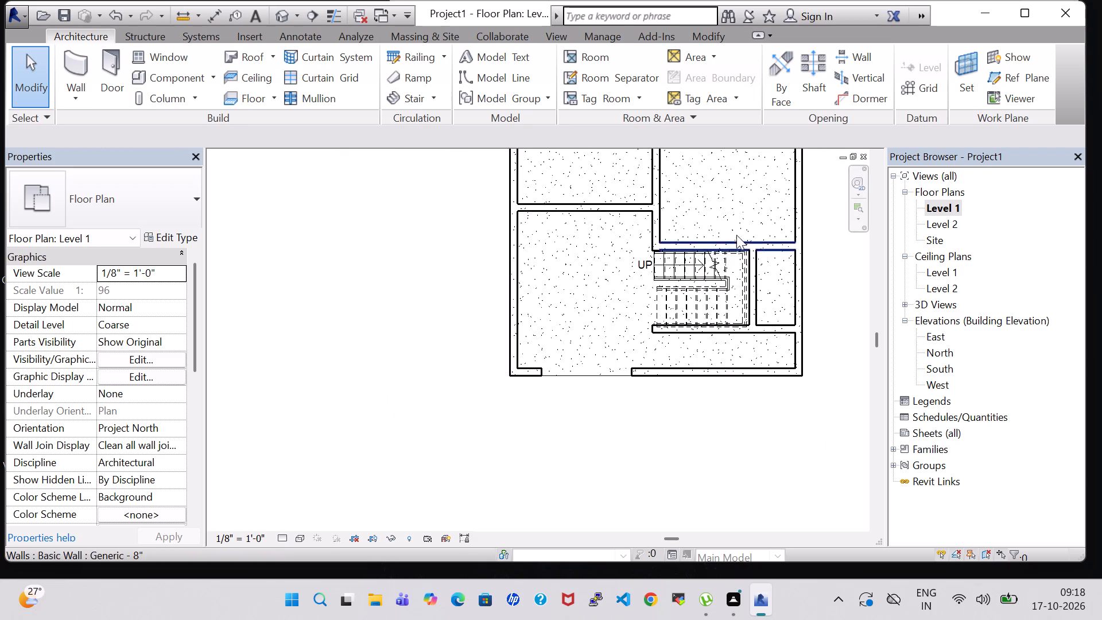
middle_click_drag(738, 207, 455, 378)
scroll(666, 301, "down", 2)
middle_click_drag(614, 238, 688, 265)
scroll(688, 265, "down", 1)
middle_click_drag(688, 267, 658, 284)
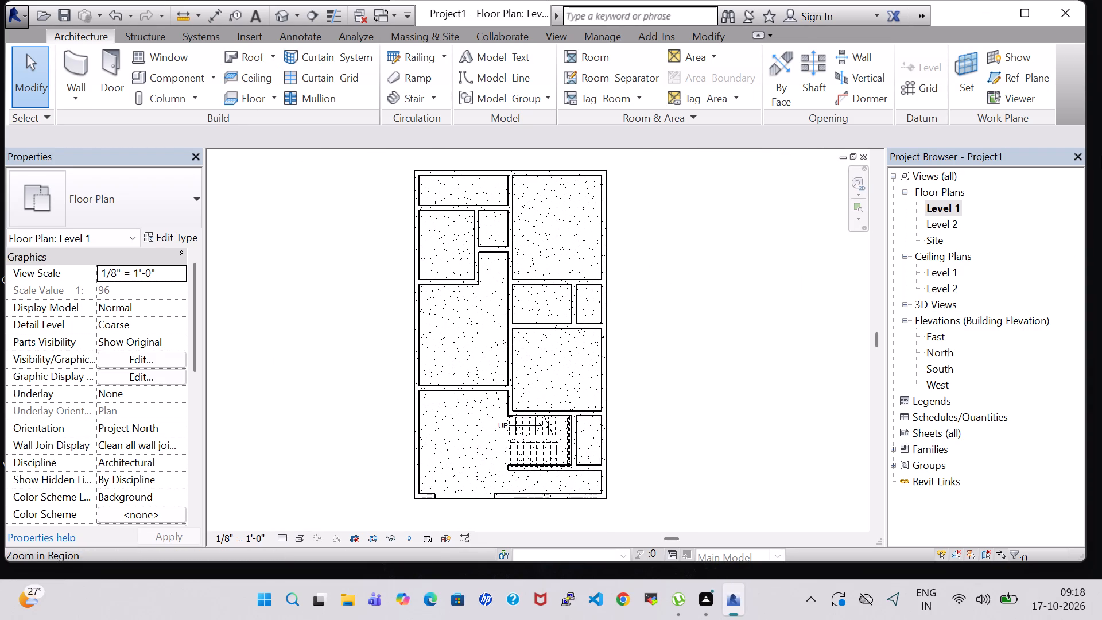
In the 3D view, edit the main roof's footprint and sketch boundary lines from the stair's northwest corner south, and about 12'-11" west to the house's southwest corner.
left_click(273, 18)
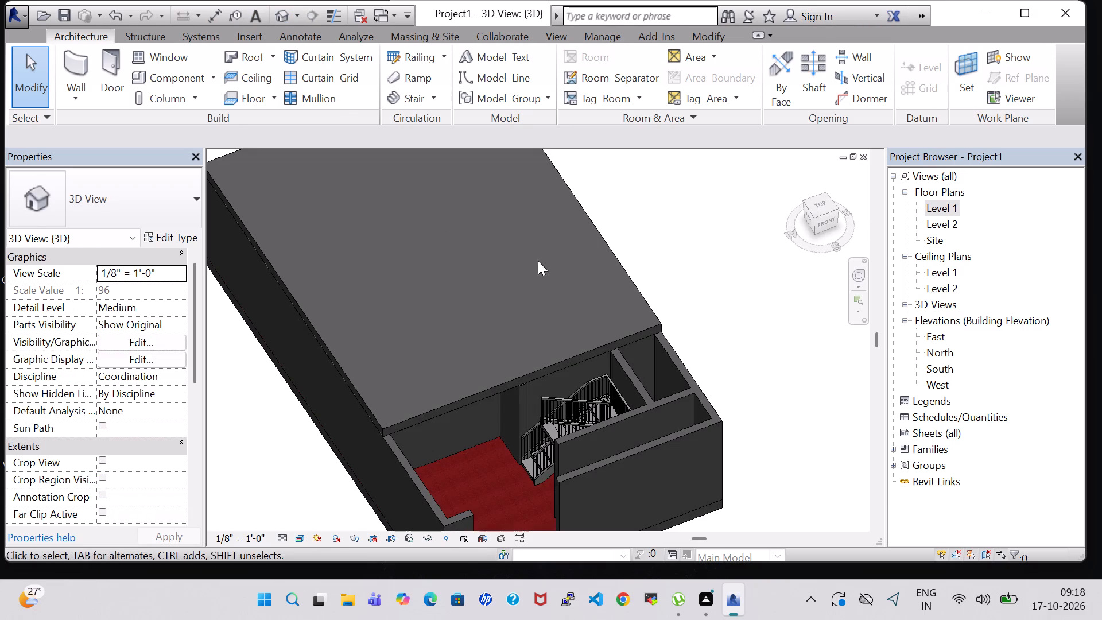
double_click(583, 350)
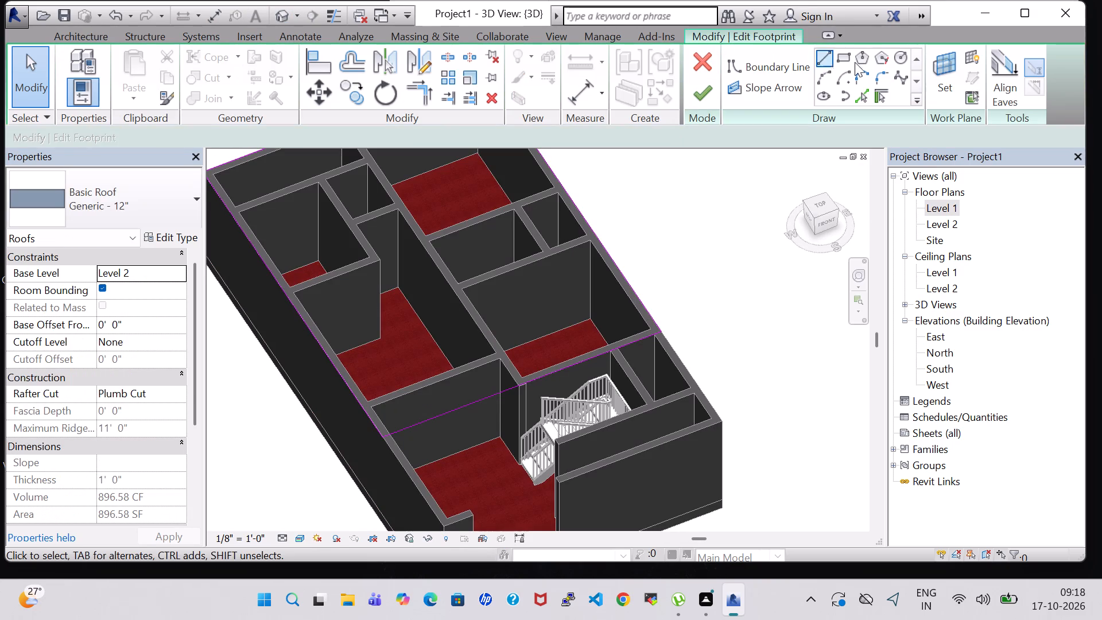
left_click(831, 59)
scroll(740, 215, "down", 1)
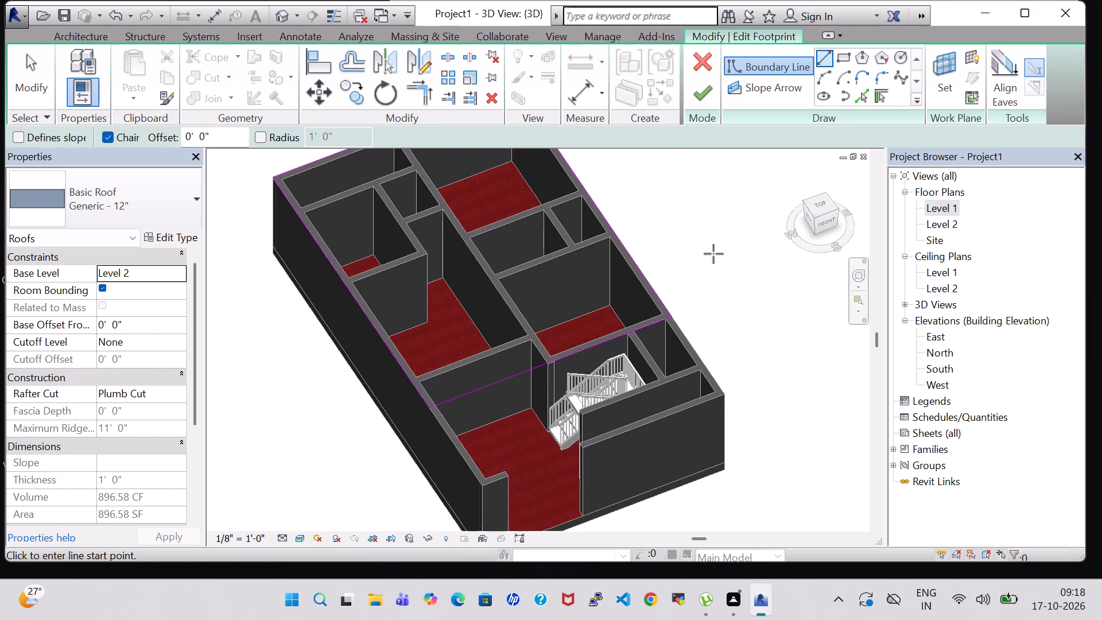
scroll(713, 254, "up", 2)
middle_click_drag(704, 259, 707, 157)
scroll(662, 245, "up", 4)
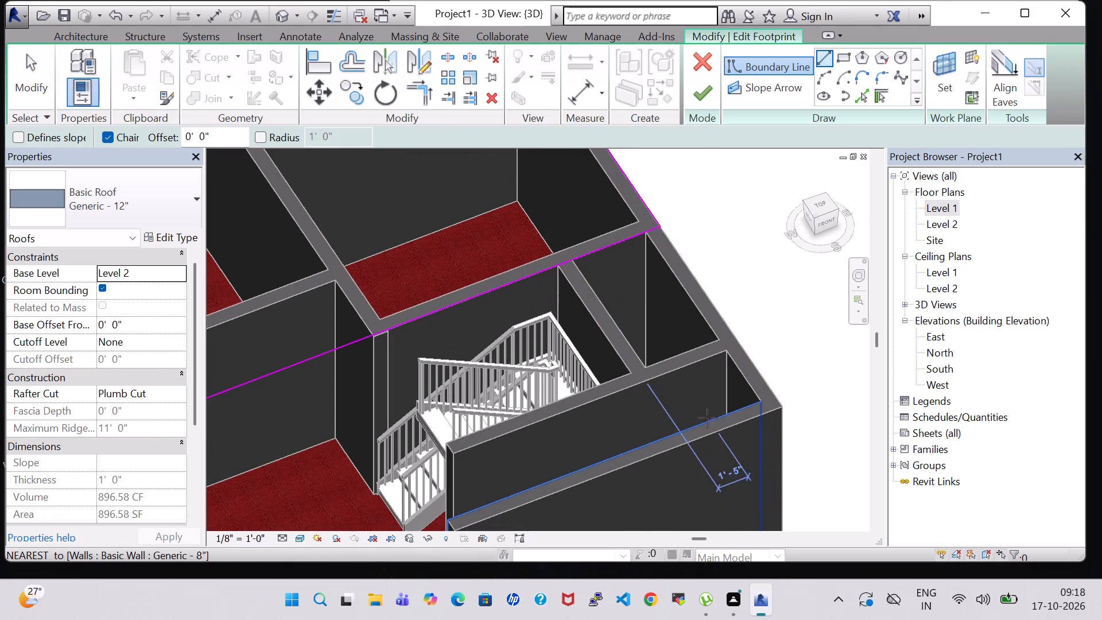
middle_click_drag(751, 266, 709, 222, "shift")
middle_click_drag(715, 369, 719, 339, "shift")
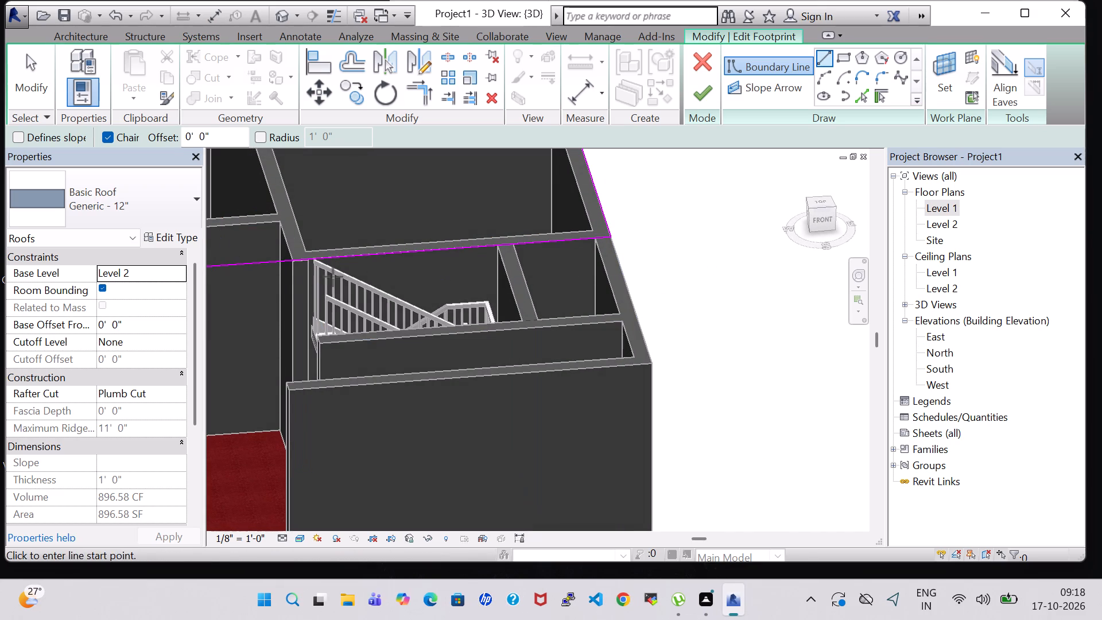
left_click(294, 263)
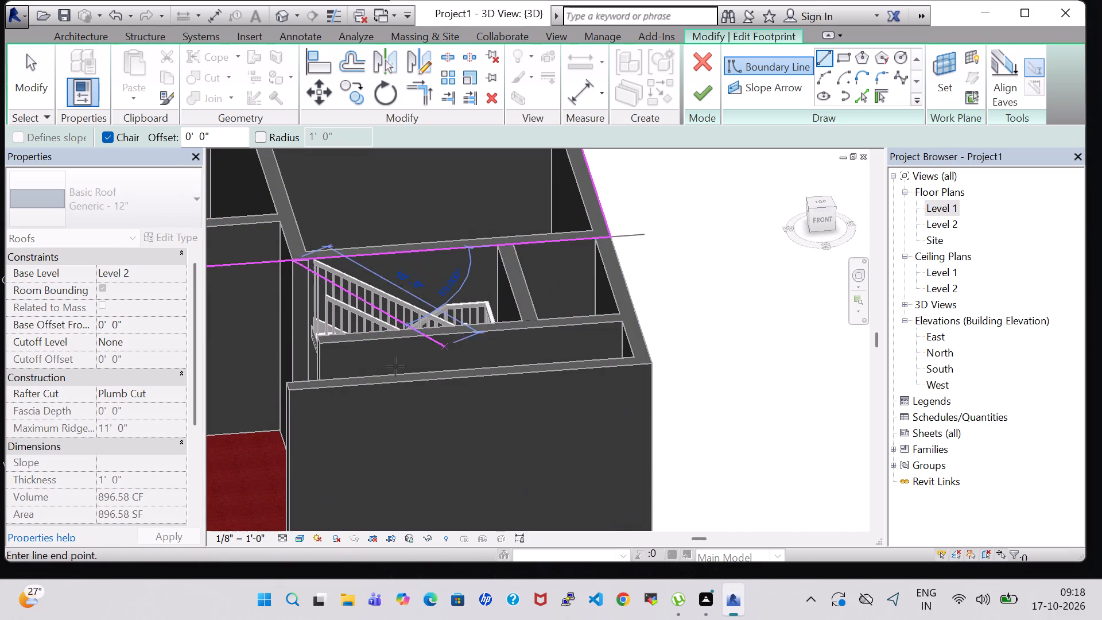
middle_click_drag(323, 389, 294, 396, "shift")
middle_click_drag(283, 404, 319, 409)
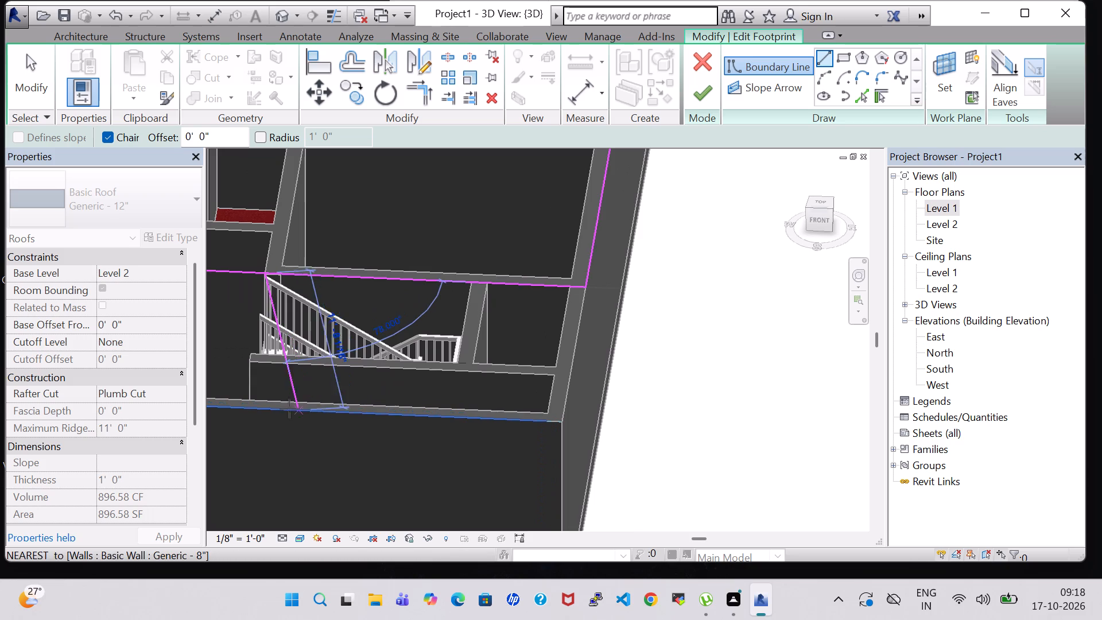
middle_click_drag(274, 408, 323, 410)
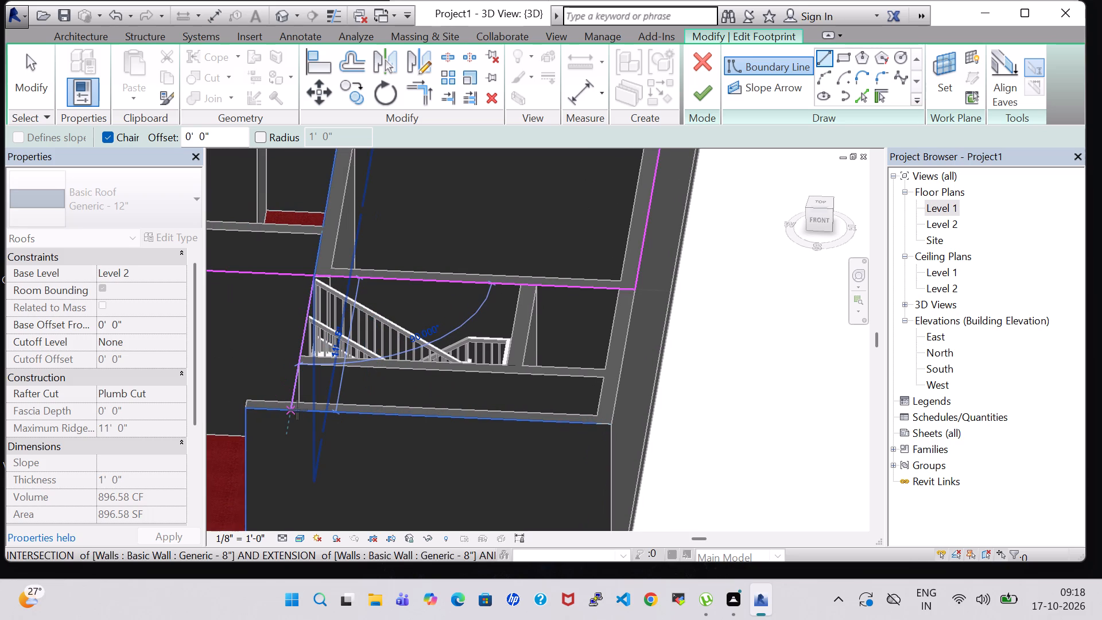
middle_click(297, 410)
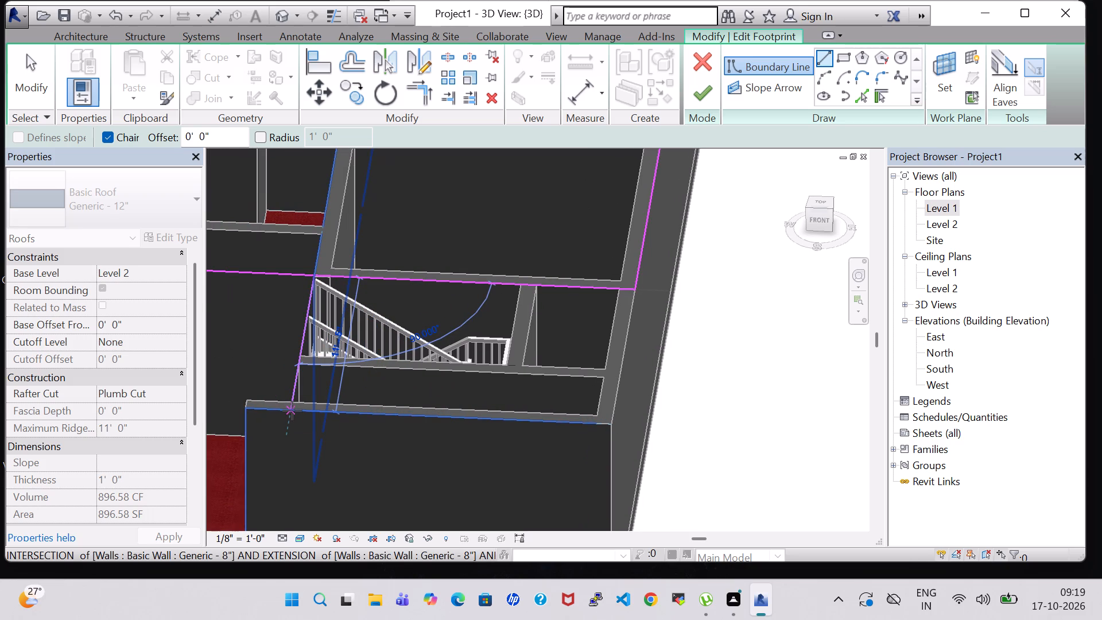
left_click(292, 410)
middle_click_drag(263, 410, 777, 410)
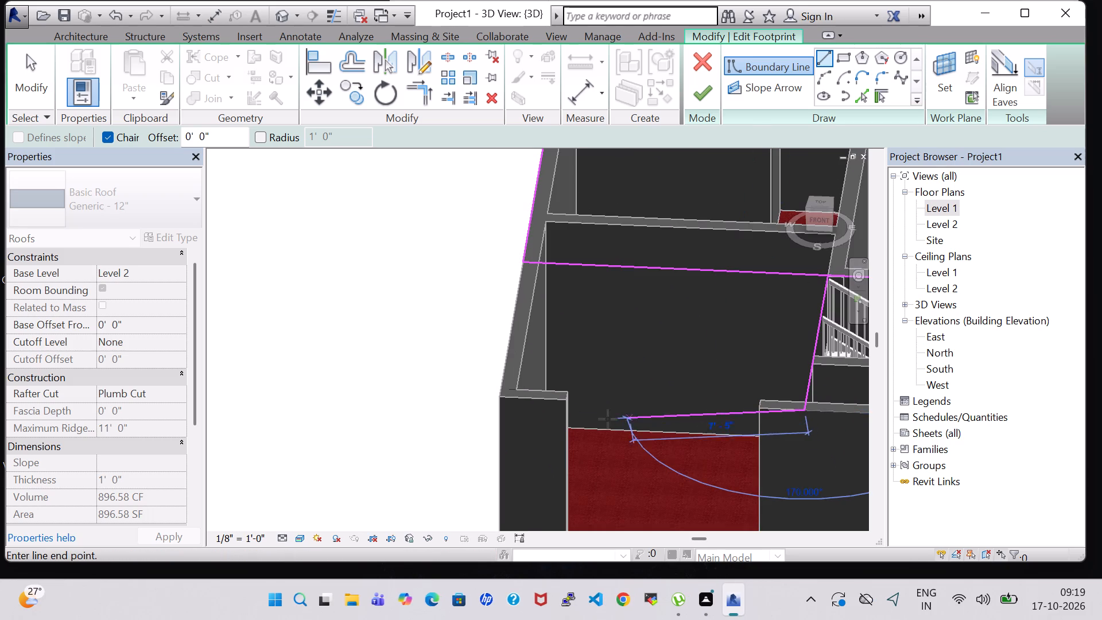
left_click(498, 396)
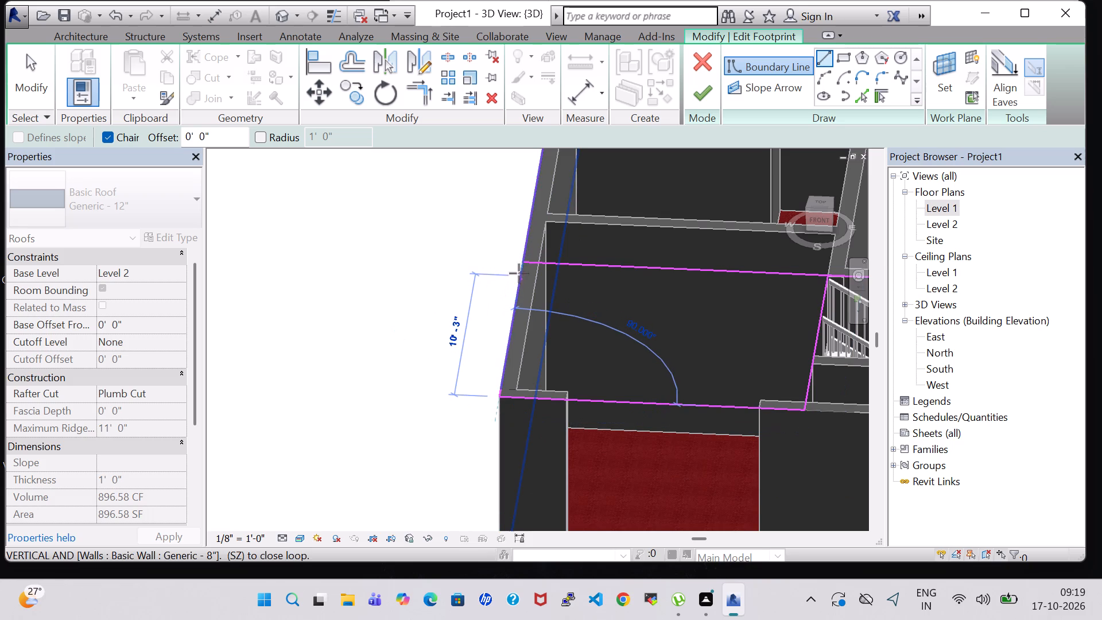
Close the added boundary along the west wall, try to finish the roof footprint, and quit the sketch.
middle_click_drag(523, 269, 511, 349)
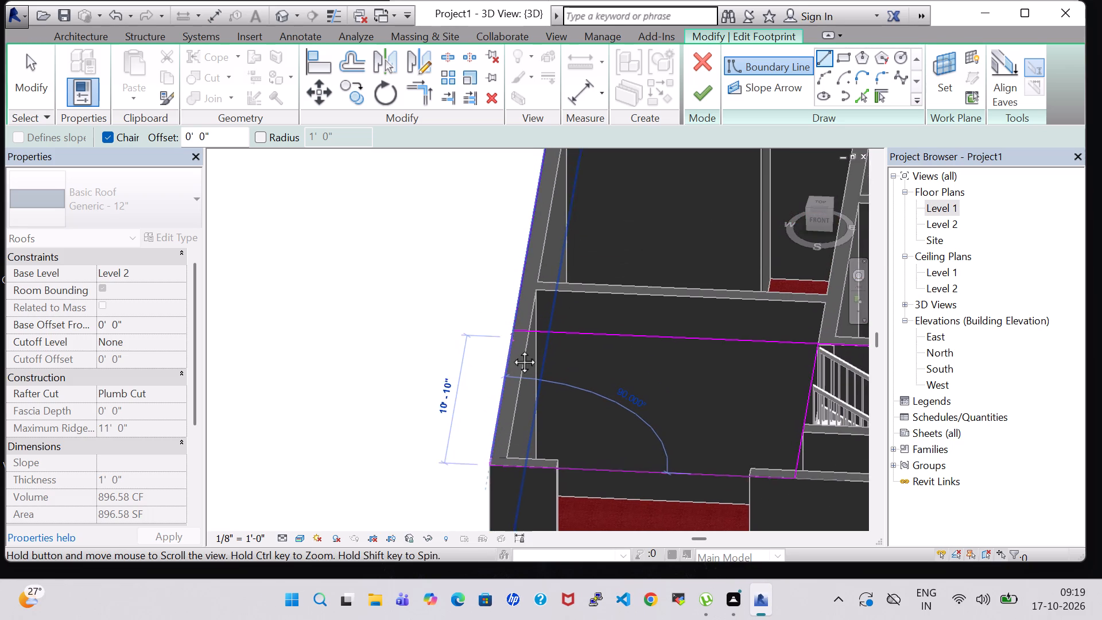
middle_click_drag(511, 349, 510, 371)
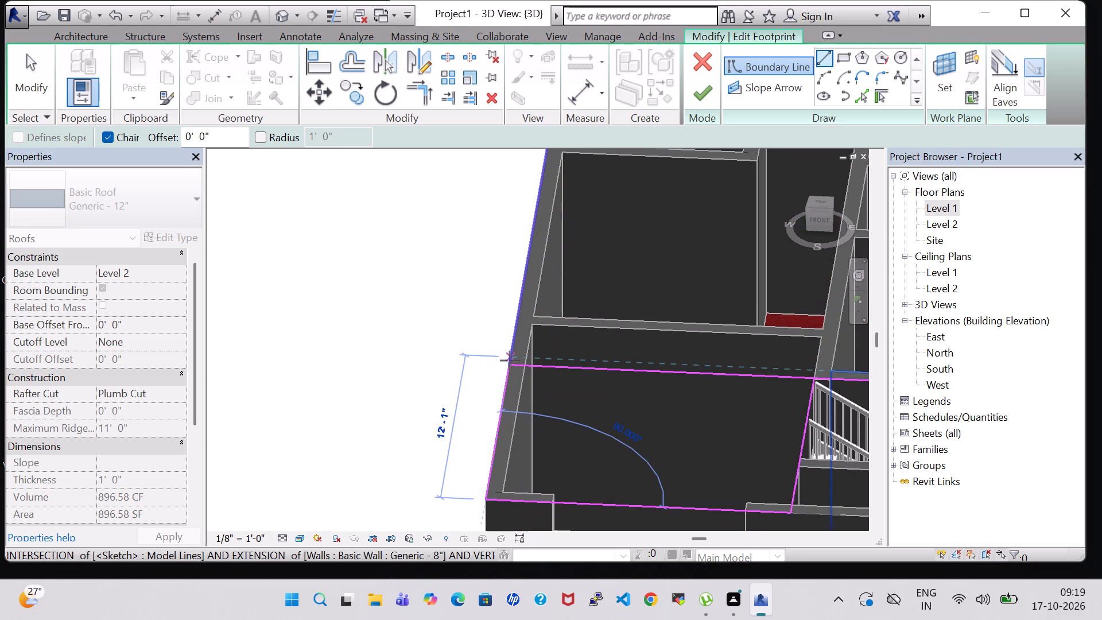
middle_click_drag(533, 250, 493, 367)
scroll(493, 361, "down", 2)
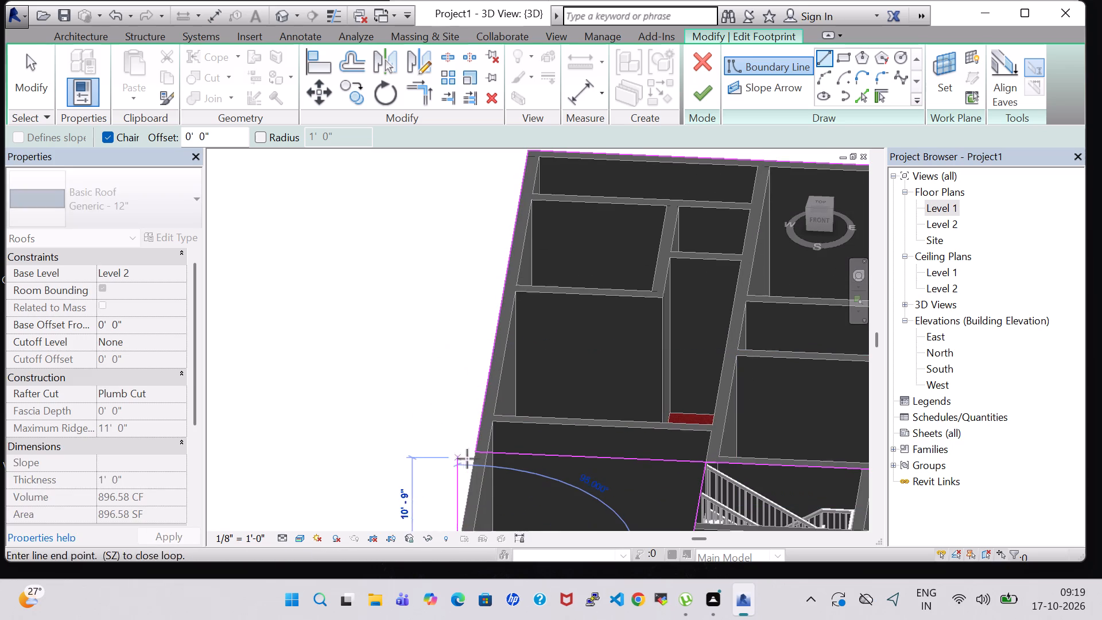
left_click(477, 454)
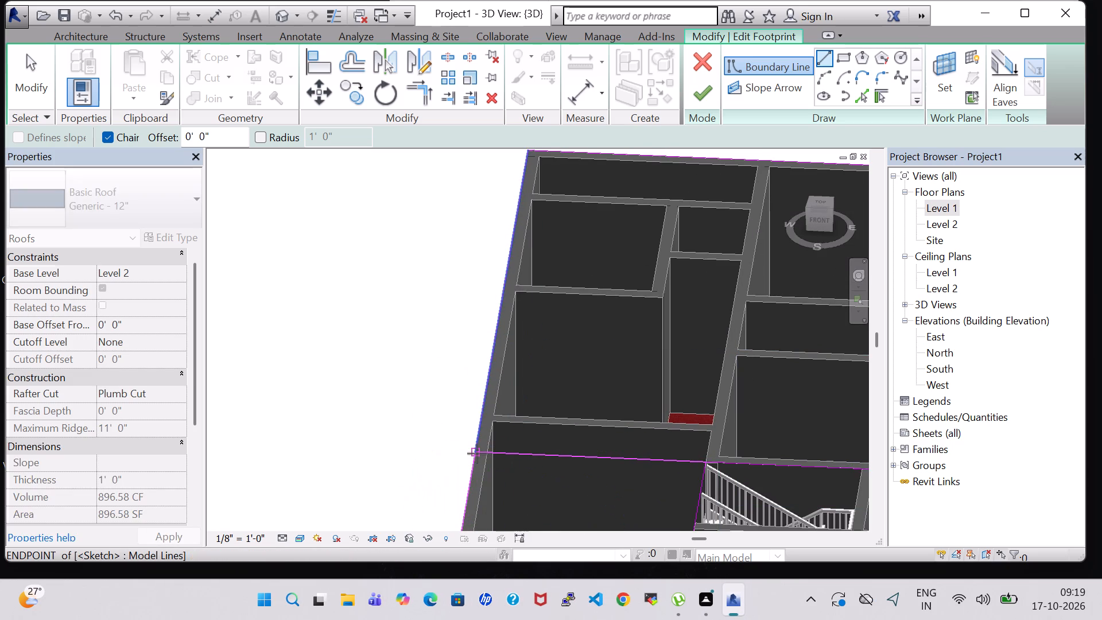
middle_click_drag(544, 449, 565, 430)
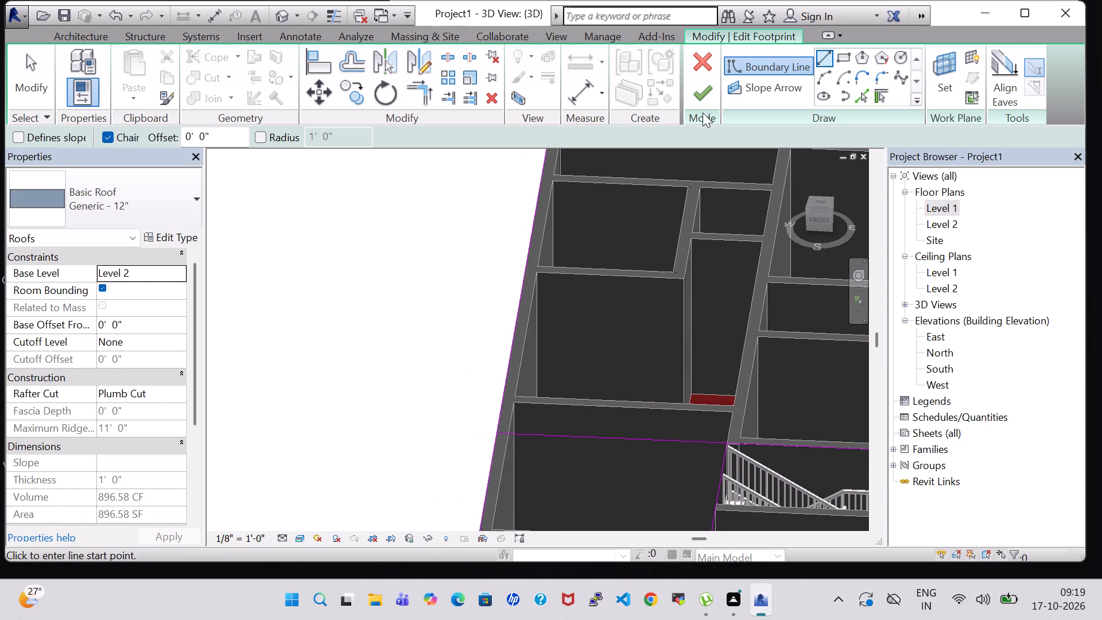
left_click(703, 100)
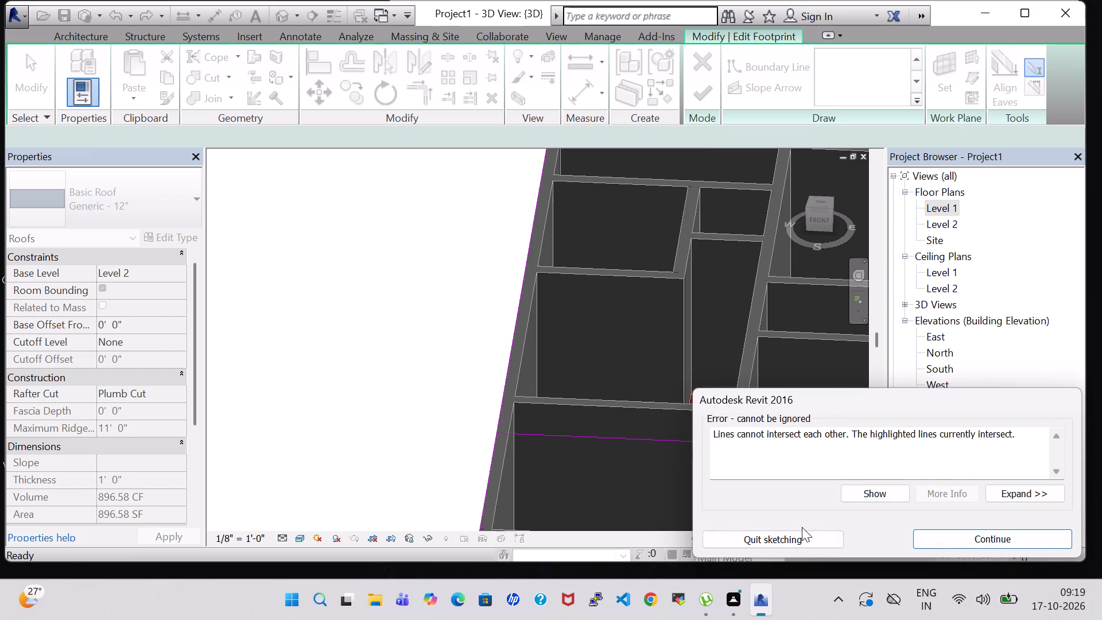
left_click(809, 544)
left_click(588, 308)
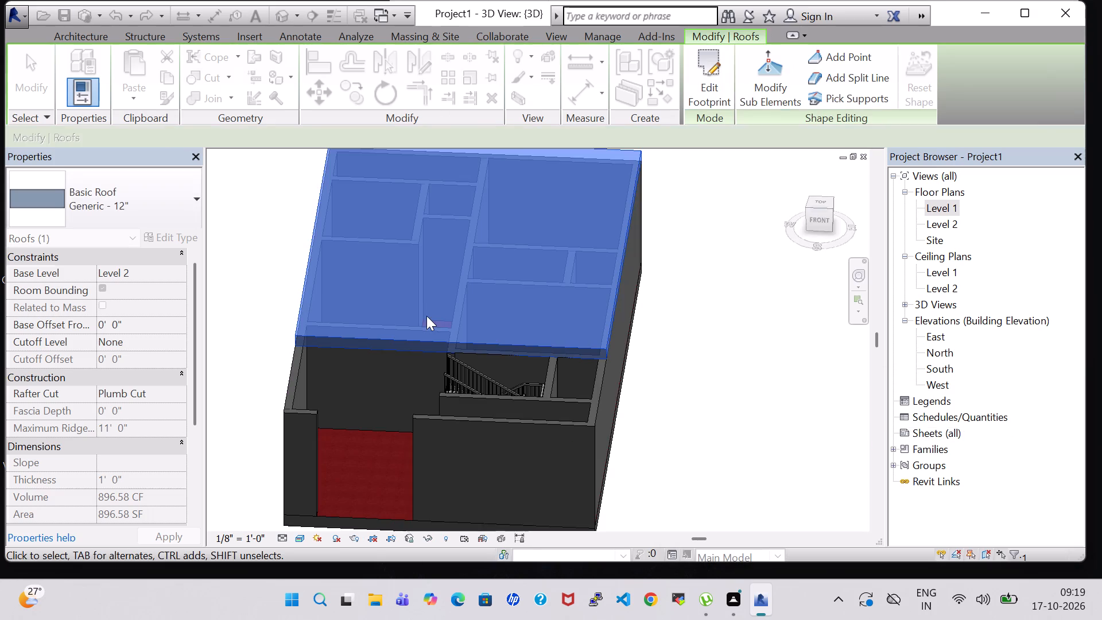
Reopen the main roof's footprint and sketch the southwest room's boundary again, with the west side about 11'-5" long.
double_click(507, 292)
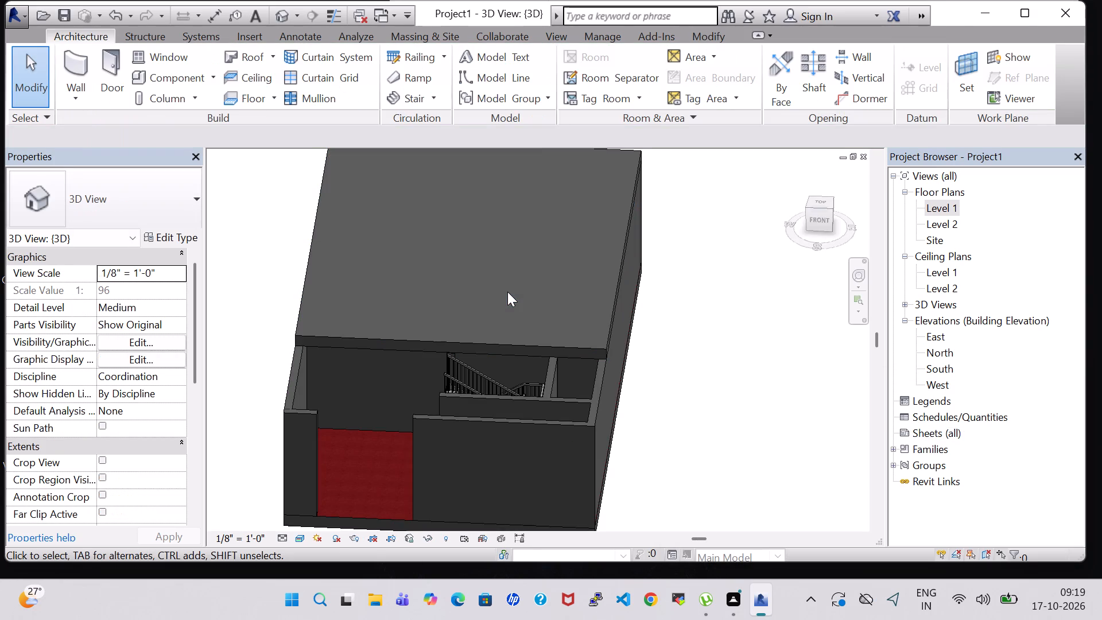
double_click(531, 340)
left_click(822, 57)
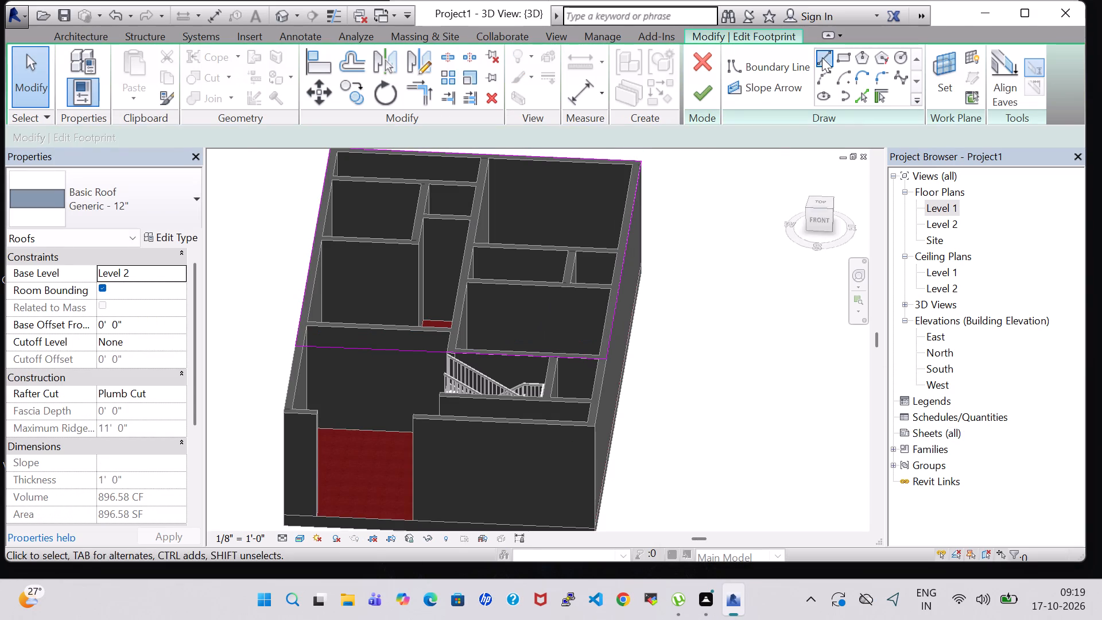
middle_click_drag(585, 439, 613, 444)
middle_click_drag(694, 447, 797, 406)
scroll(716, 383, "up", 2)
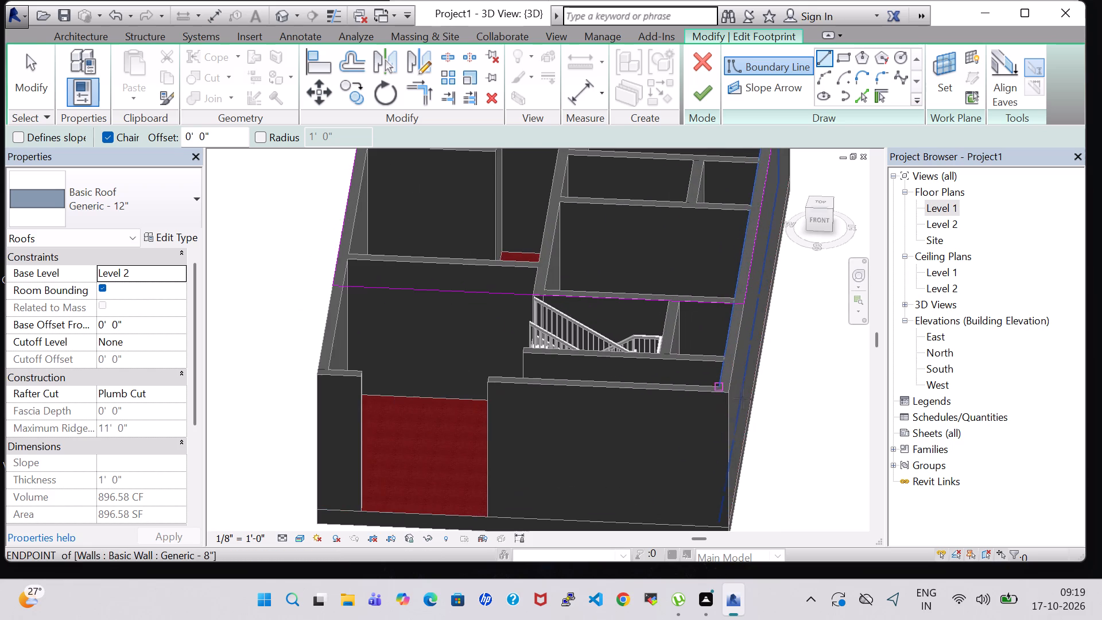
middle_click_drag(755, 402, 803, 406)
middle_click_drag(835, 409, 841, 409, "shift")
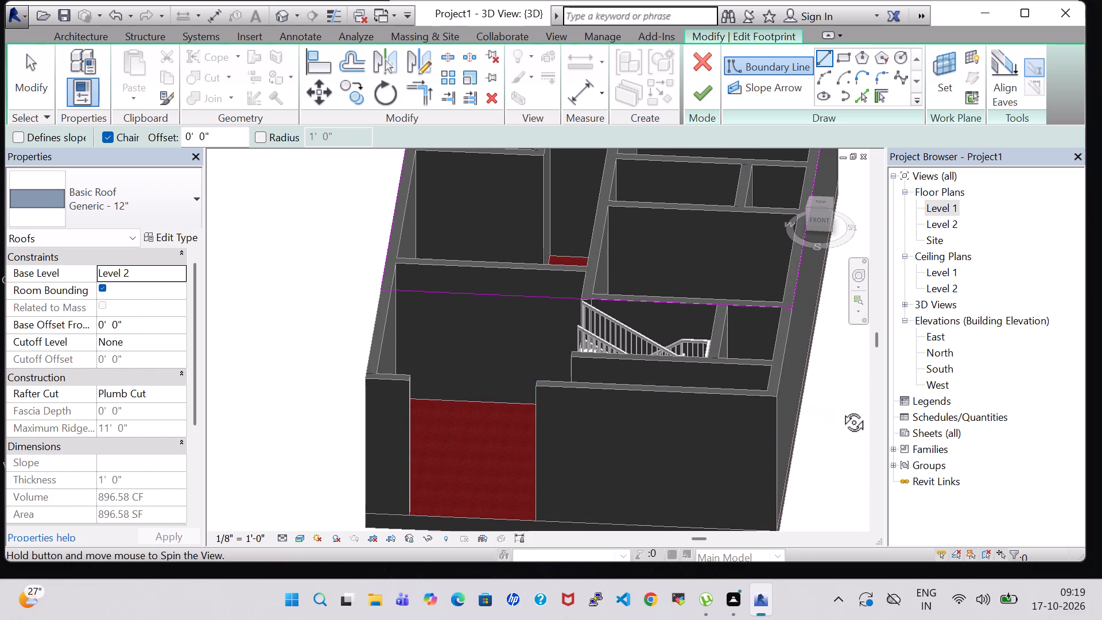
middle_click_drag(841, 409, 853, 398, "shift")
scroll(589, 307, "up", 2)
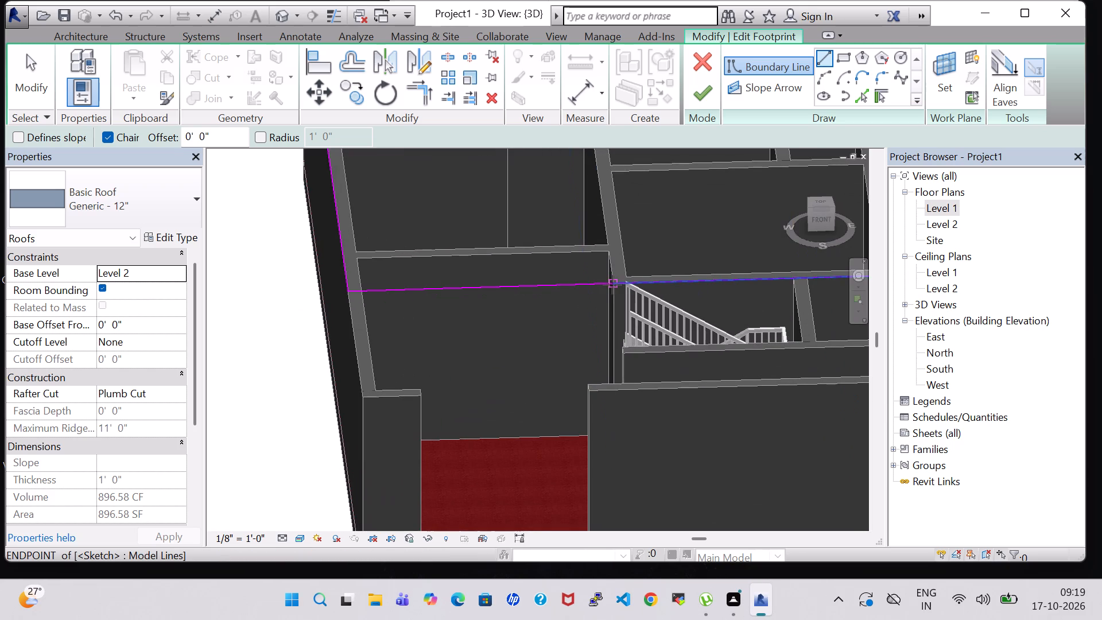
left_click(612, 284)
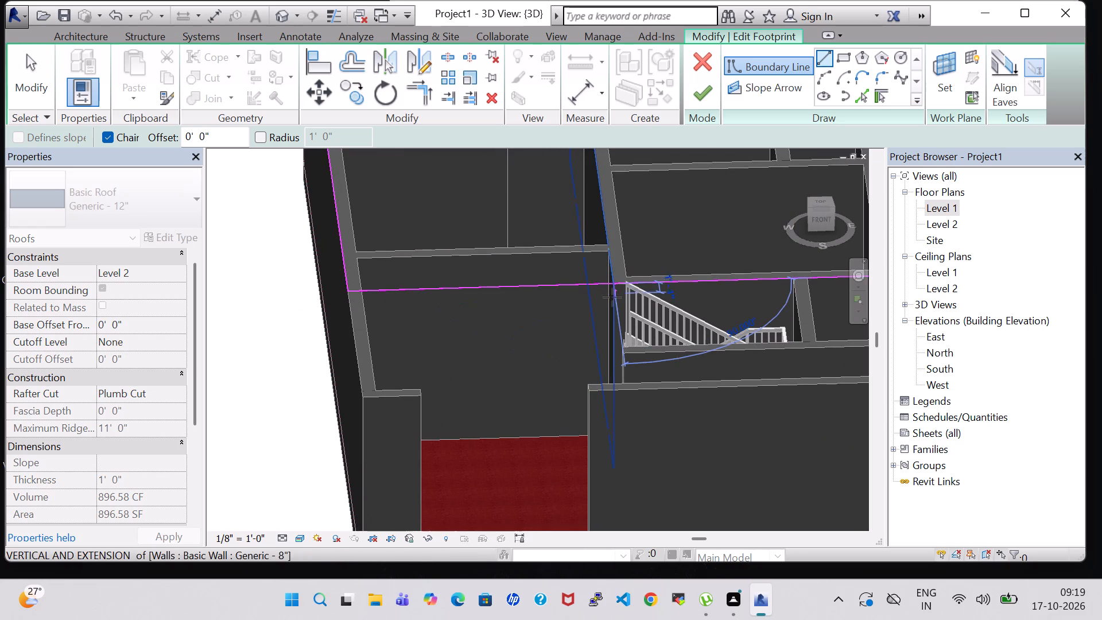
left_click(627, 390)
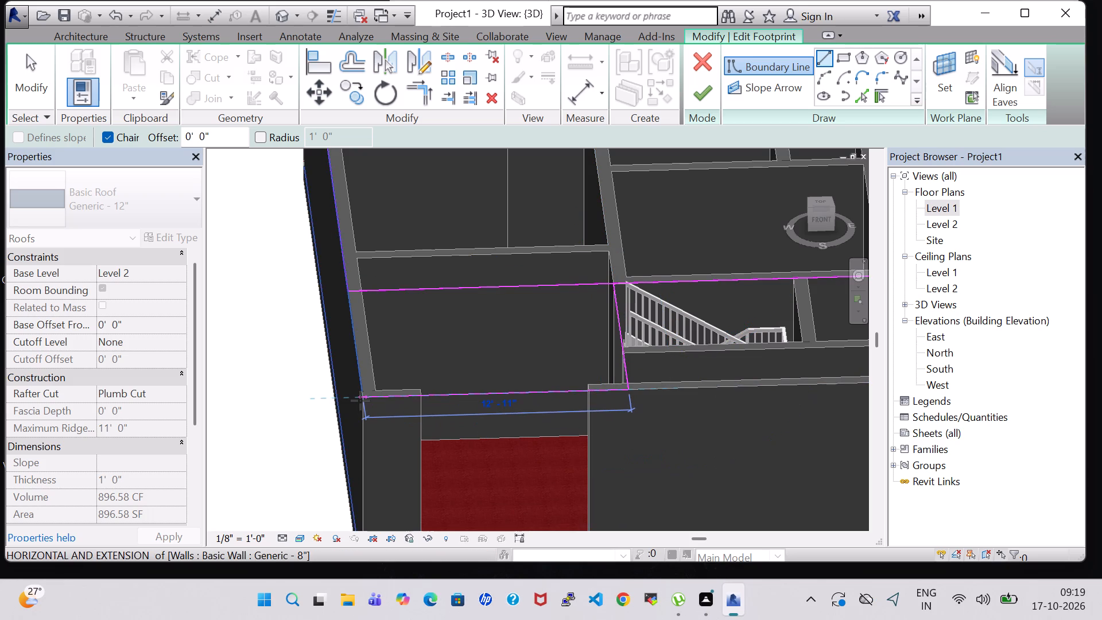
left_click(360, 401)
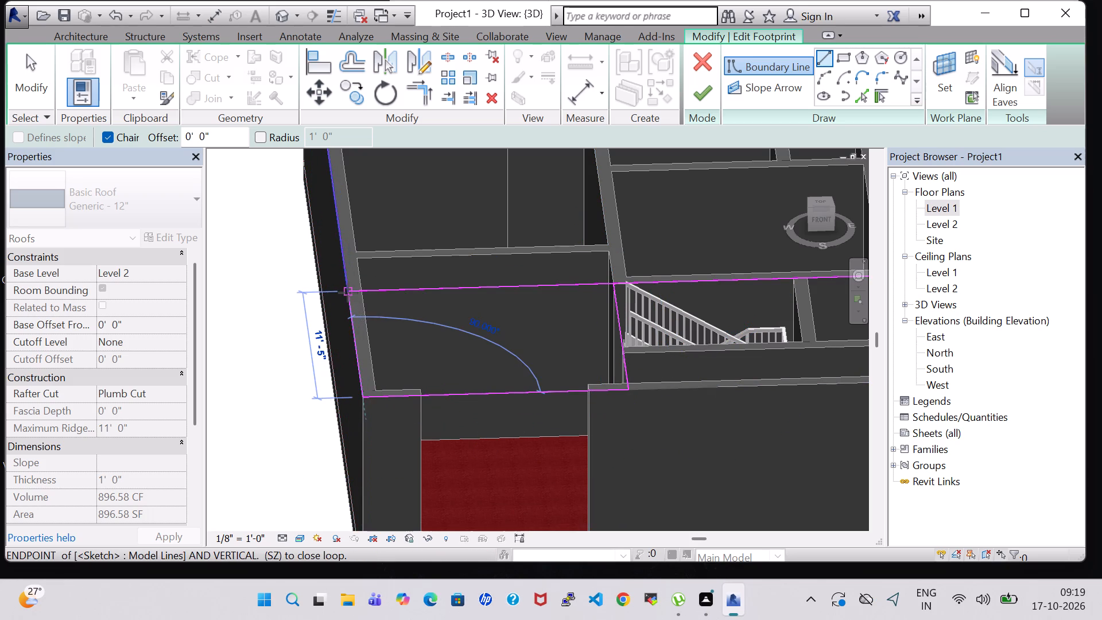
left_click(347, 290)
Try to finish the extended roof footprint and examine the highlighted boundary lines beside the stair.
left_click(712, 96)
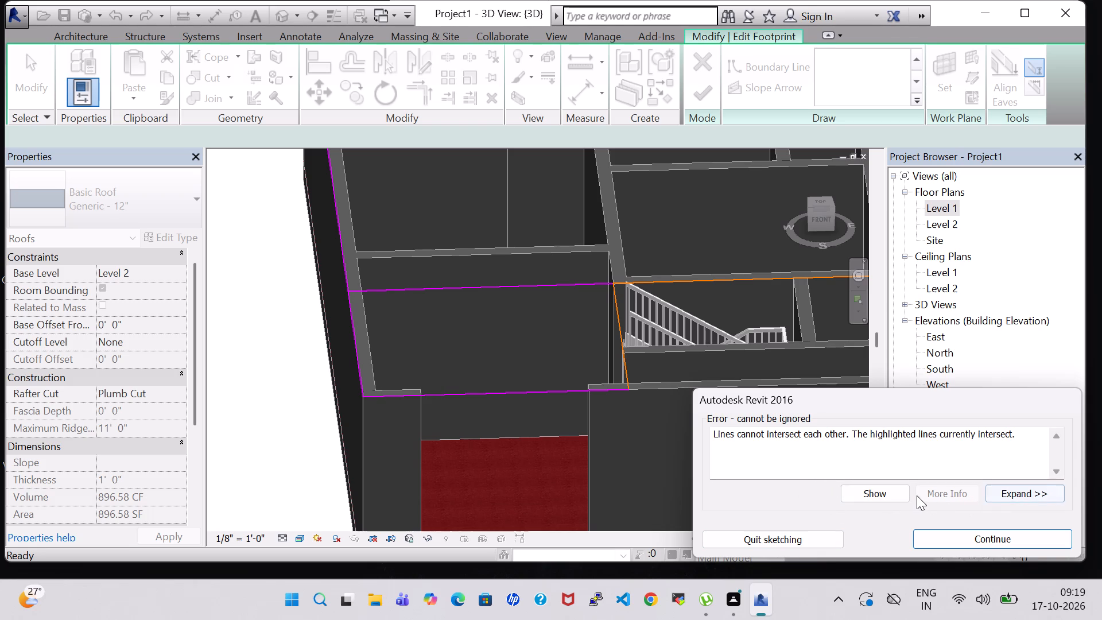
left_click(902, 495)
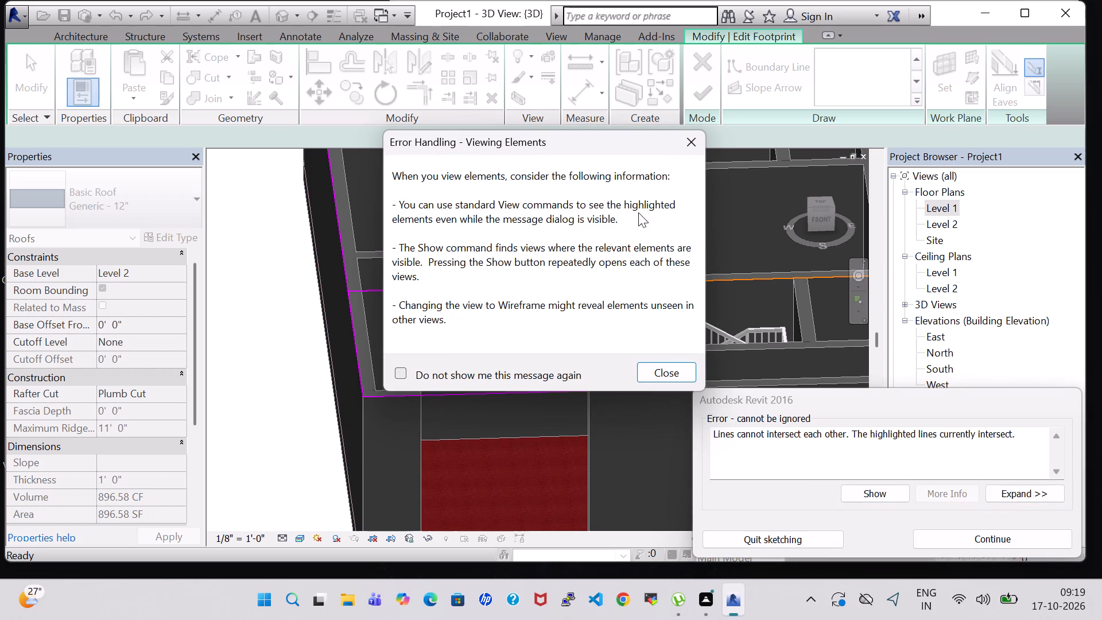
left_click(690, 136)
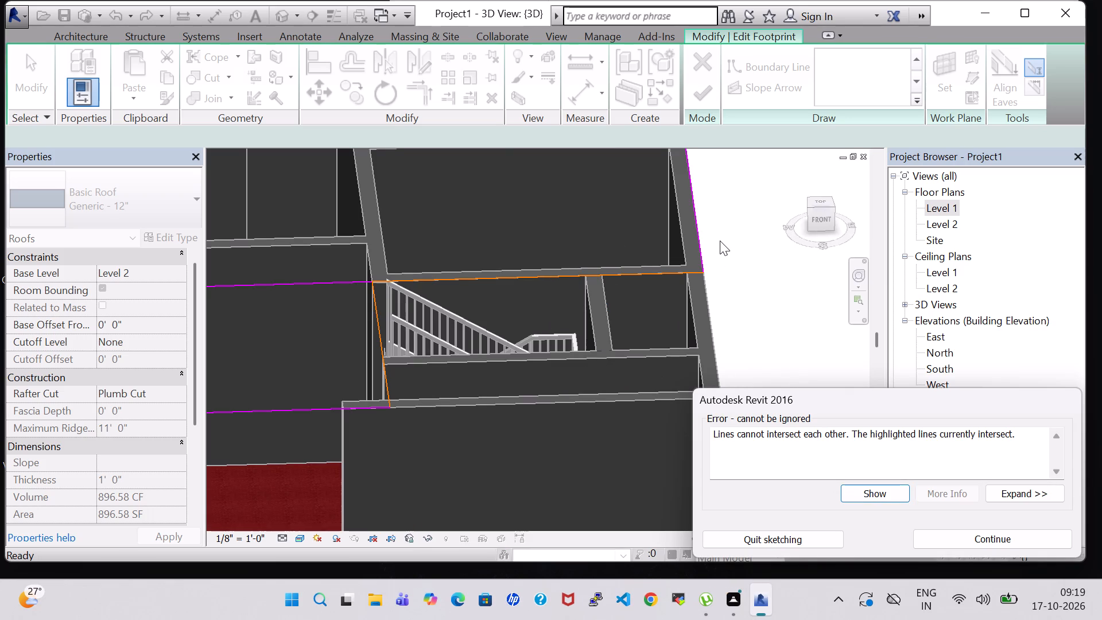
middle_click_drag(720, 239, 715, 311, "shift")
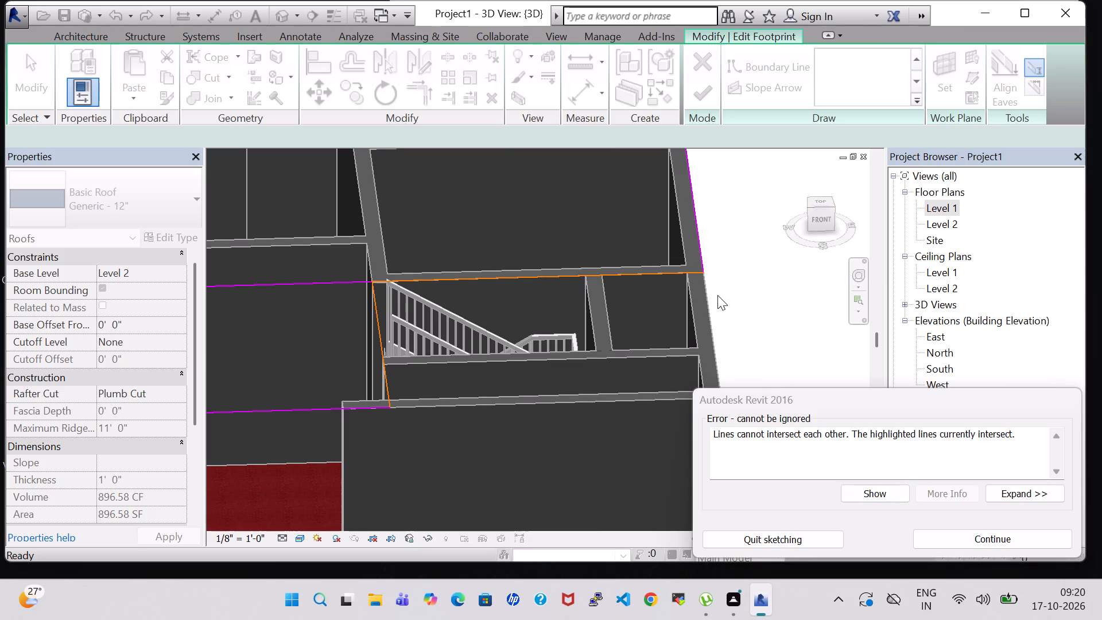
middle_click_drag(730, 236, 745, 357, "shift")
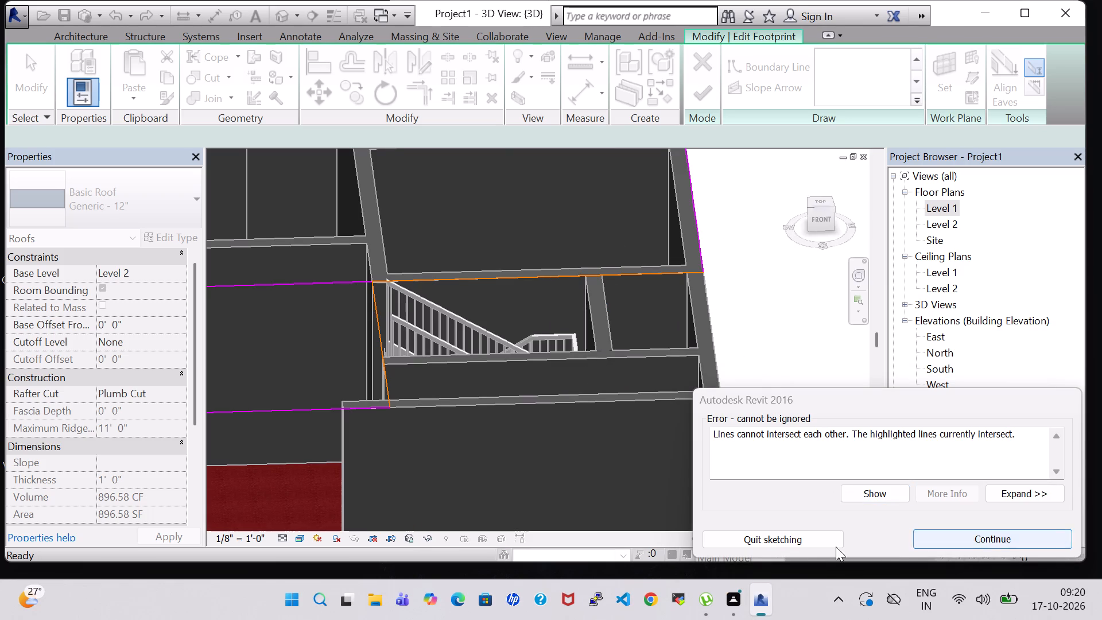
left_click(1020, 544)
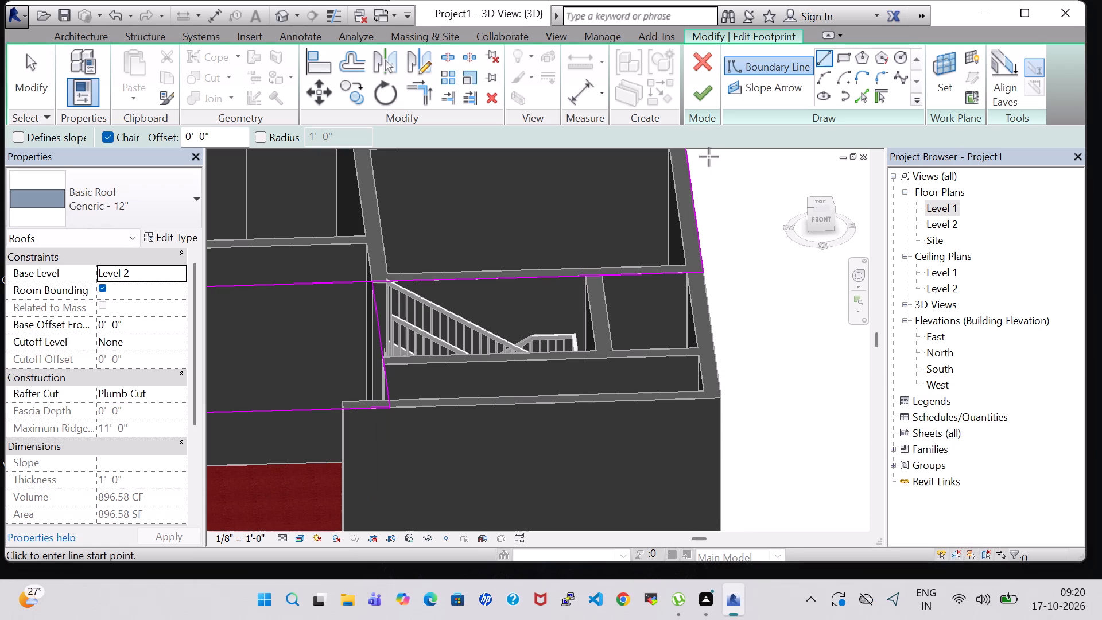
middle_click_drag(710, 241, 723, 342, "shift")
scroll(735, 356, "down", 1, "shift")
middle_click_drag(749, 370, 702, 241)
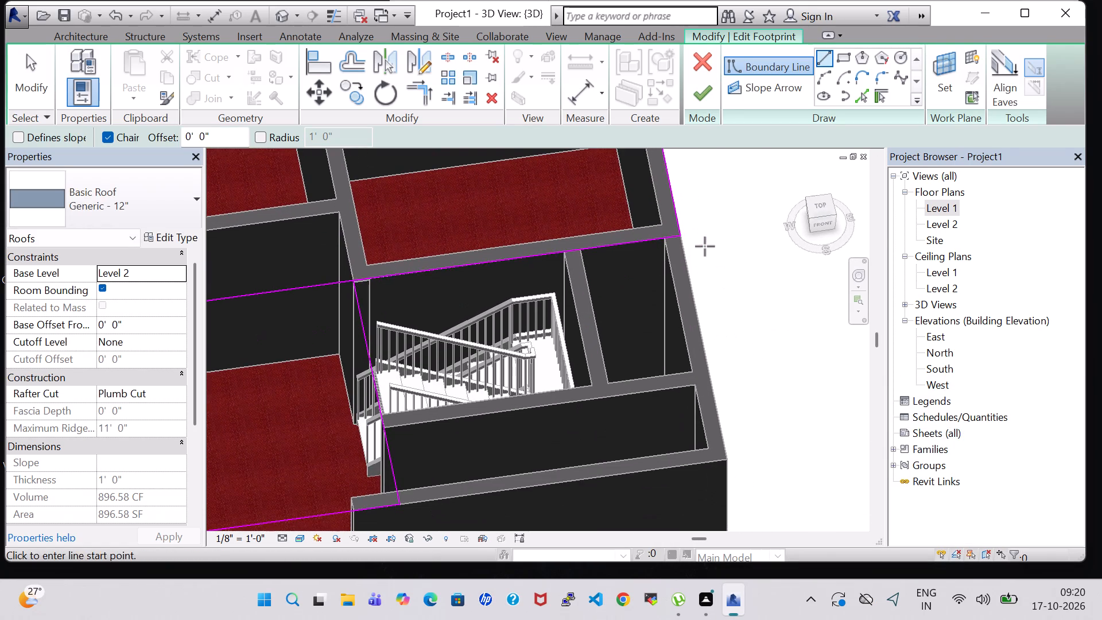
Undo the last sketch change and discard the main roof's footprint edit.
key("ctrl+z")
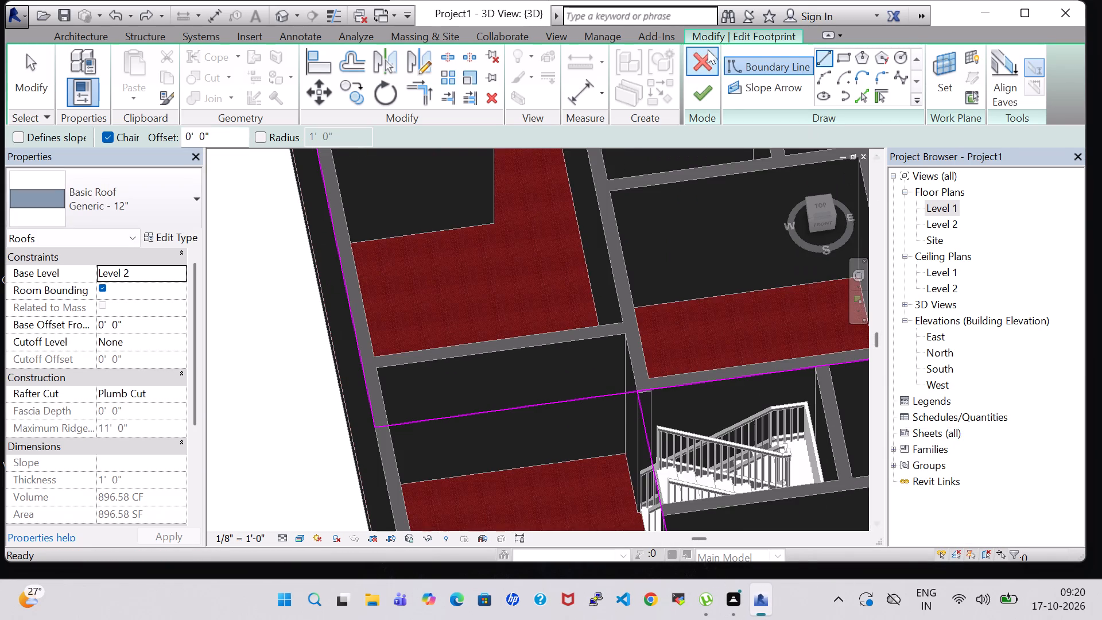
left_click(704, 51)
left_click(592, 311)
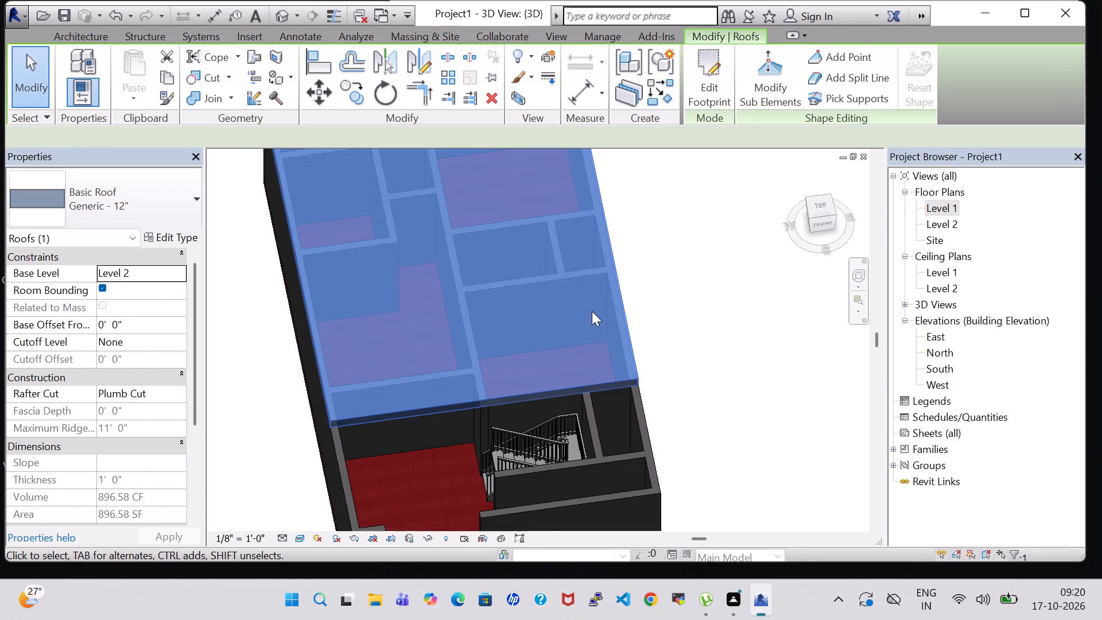
Return to the Level 1 floor plan and start a new footprint roof assigned to Level 2.
scroll(595, 316, "down", 1)
left_click(759, 365)
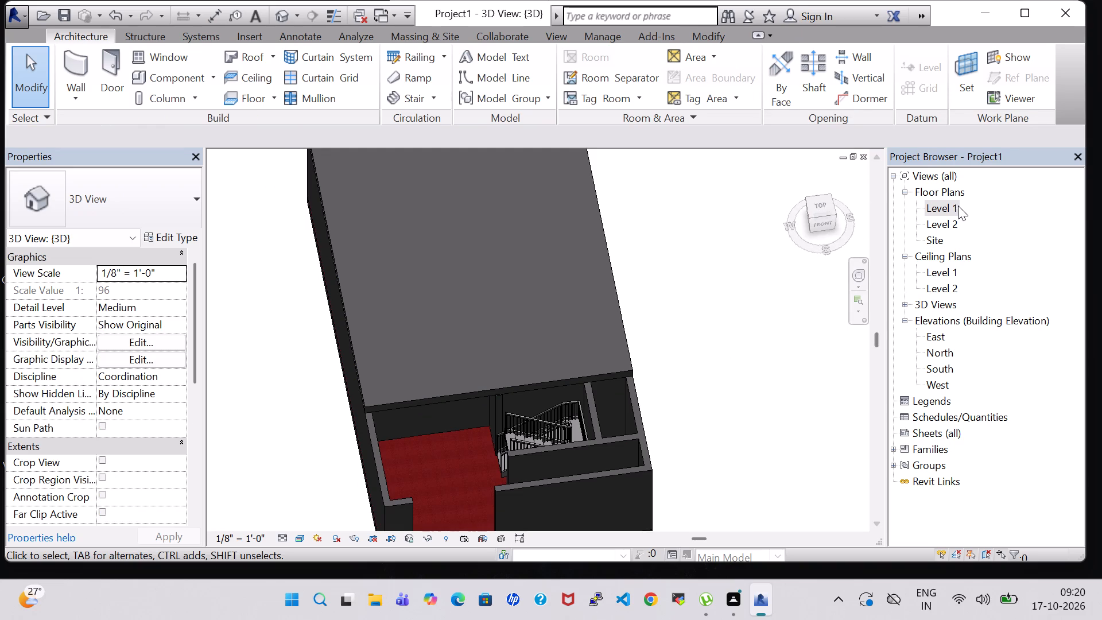
double_click(958, 206)
double_click(928, 211)
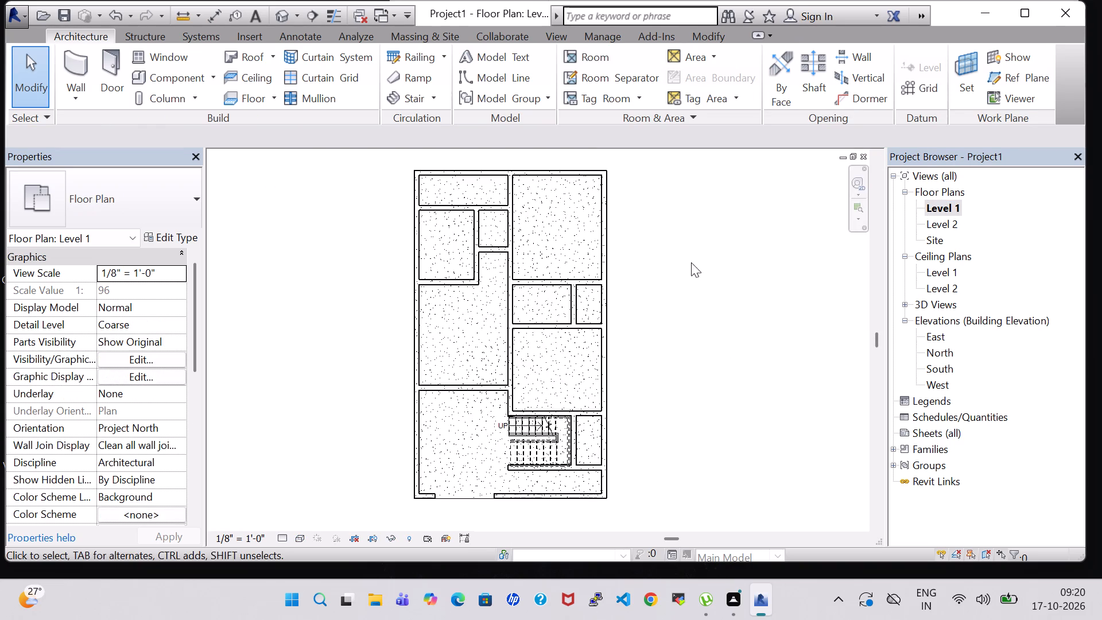
middle_click_drag(678, 292, 682, 229)
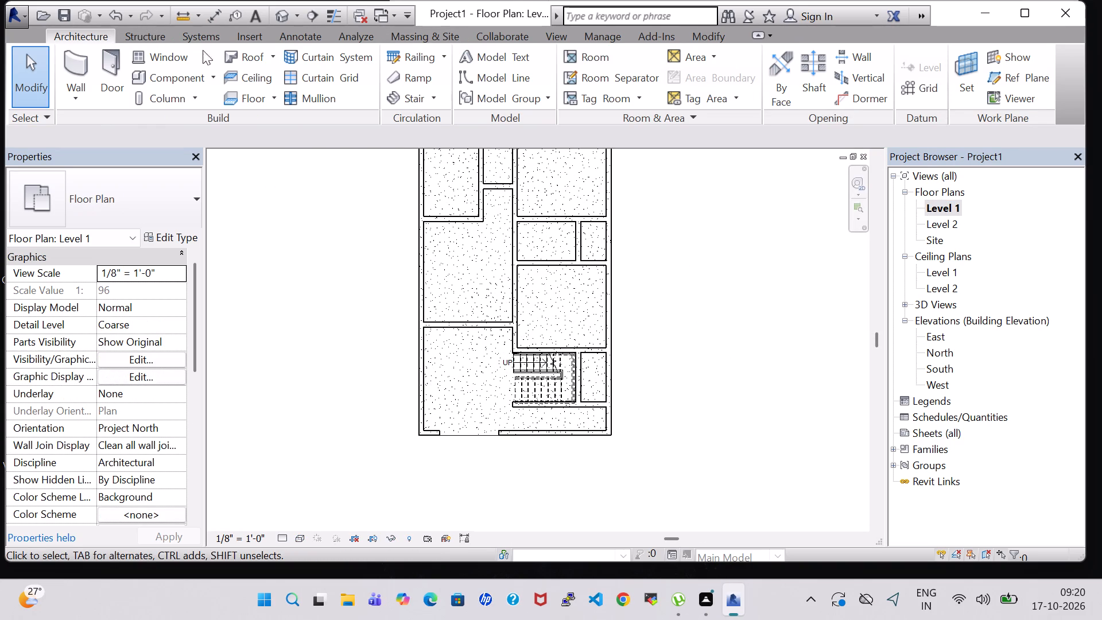
left_click(244, 56)
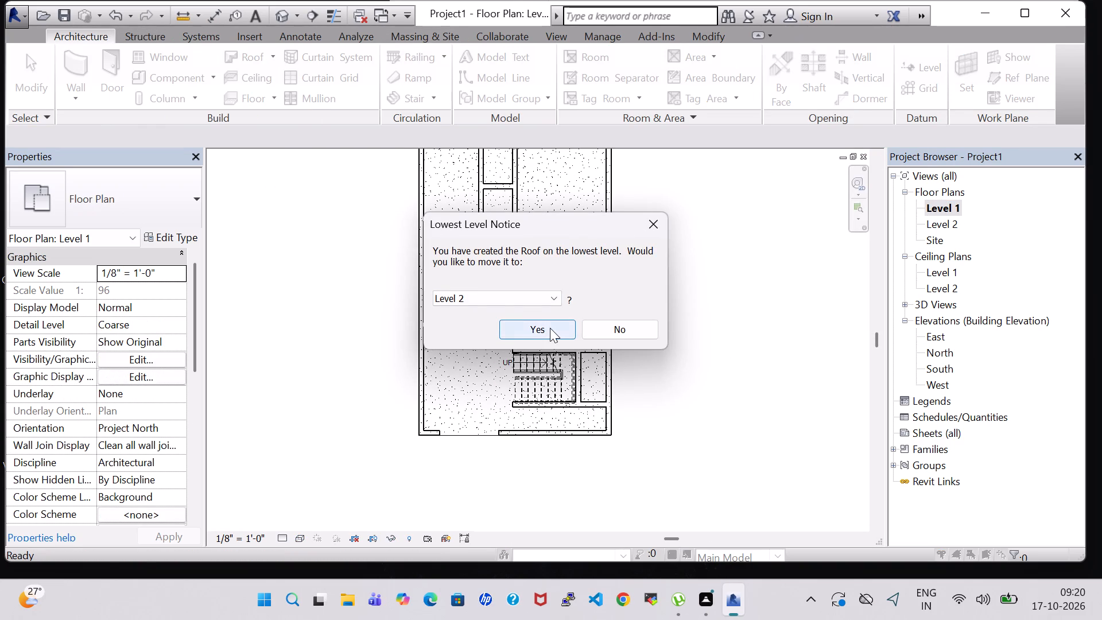
left_click(550, 328)
Sketch a rectangular roof boundary about 12'-11" by 11'-5" over the southwest room, west of the stair, and finish the roof.
scroll(550, 328, "up", 3)
left_click(829, 57)
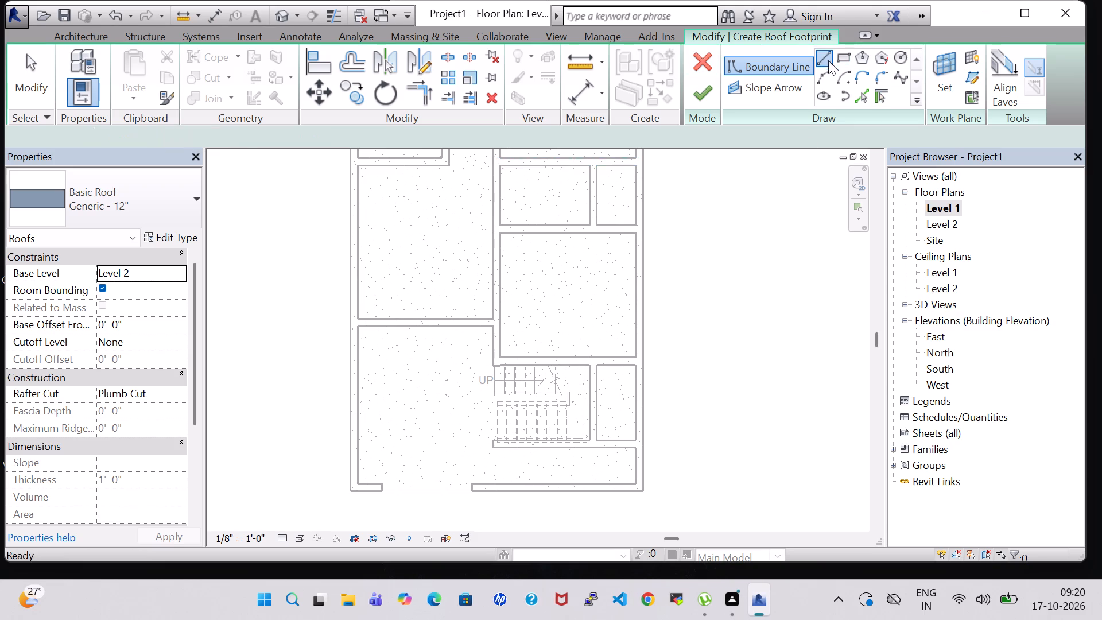
scroll(424, 340, "up", 4)
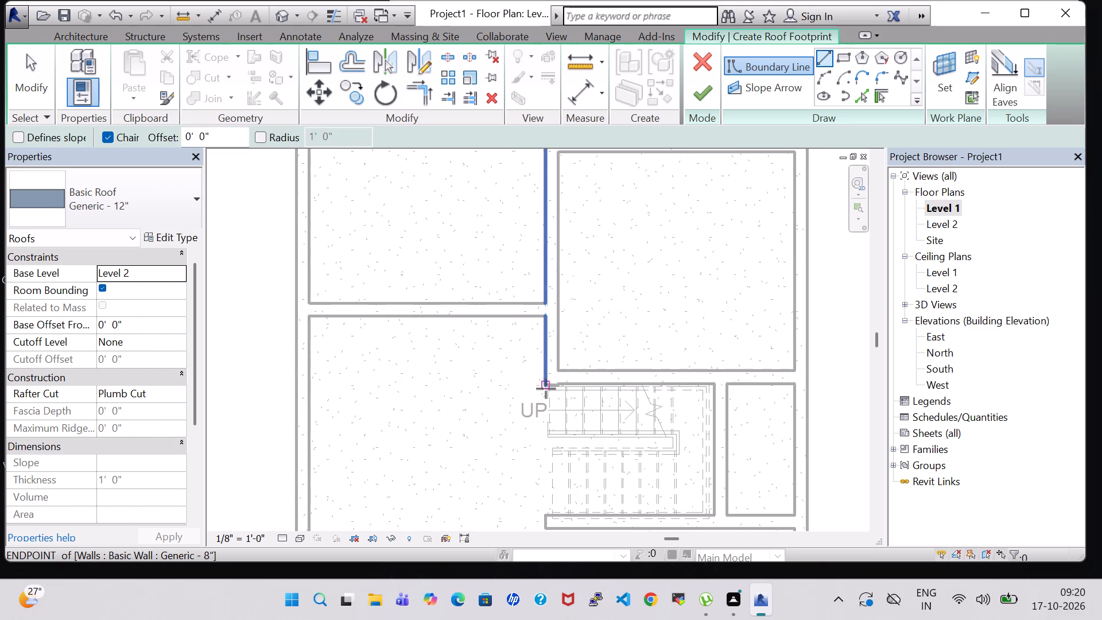
left_click(546, 383)
middle_click_drag(553, 495, 567, 294)
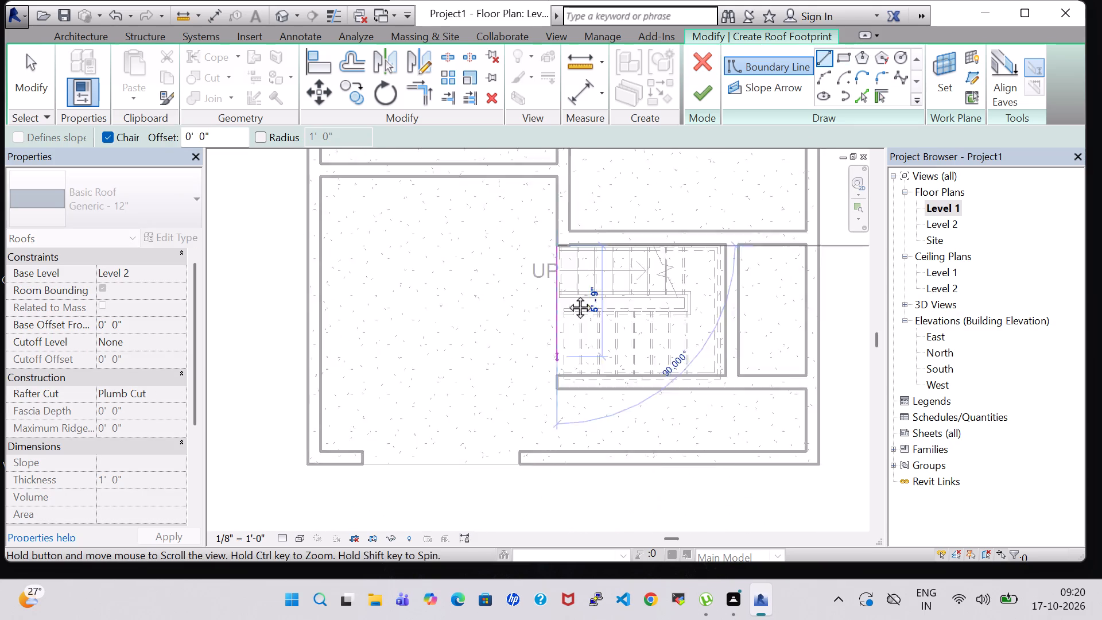
middle_click_drag(567, 294, 571, 239)
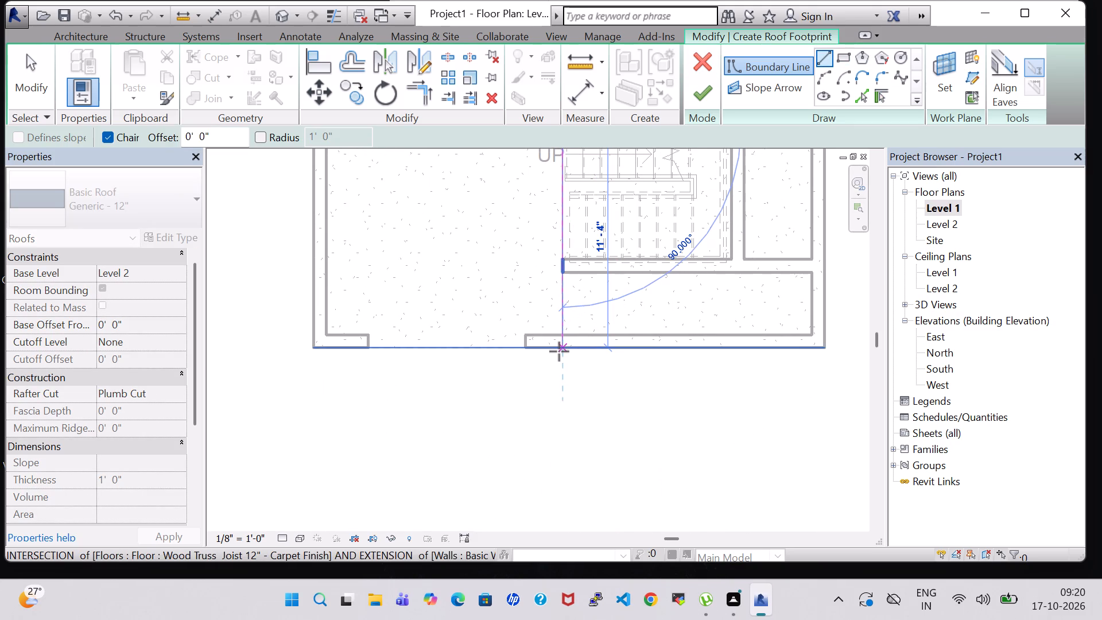
left_click(562, 351)
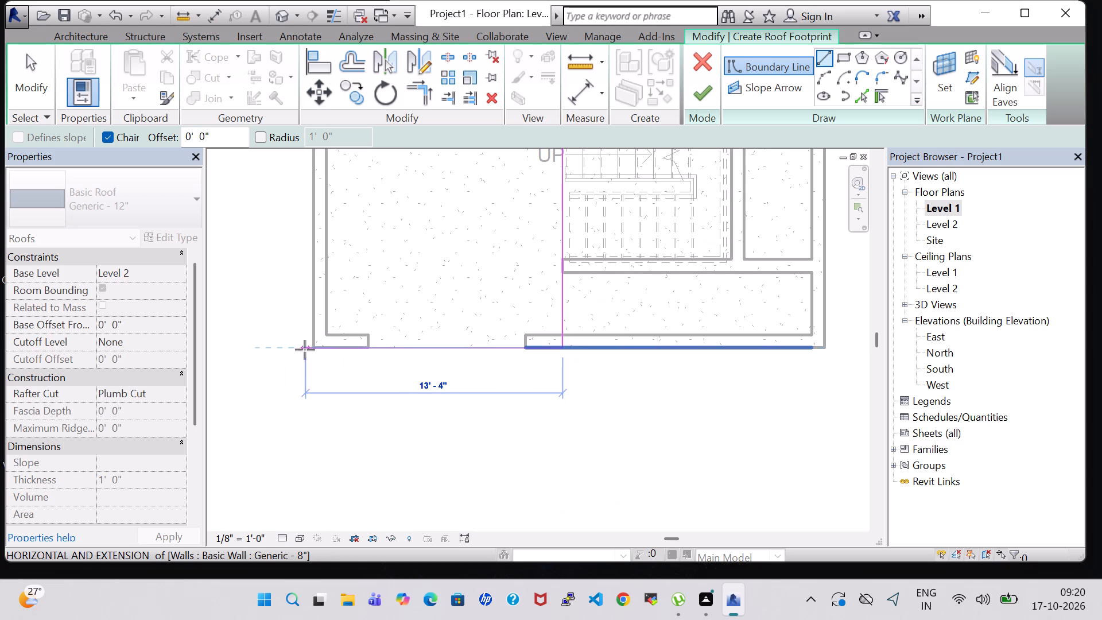
left_click(316, 347)
middle_click_drag(307, 246, 302, 429)
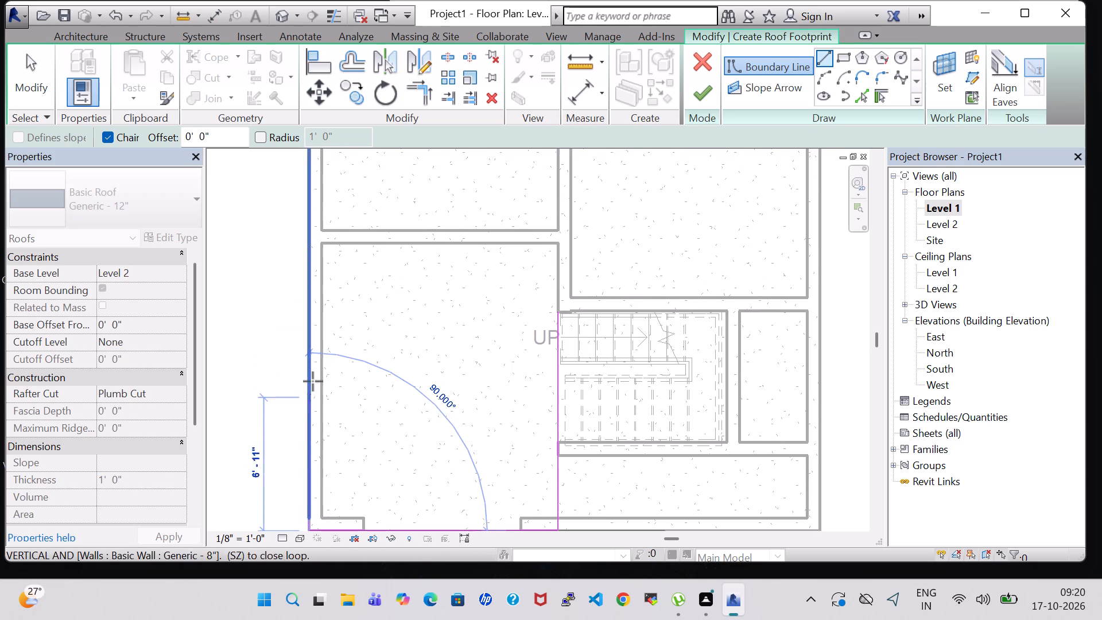
left_click(311, 310)
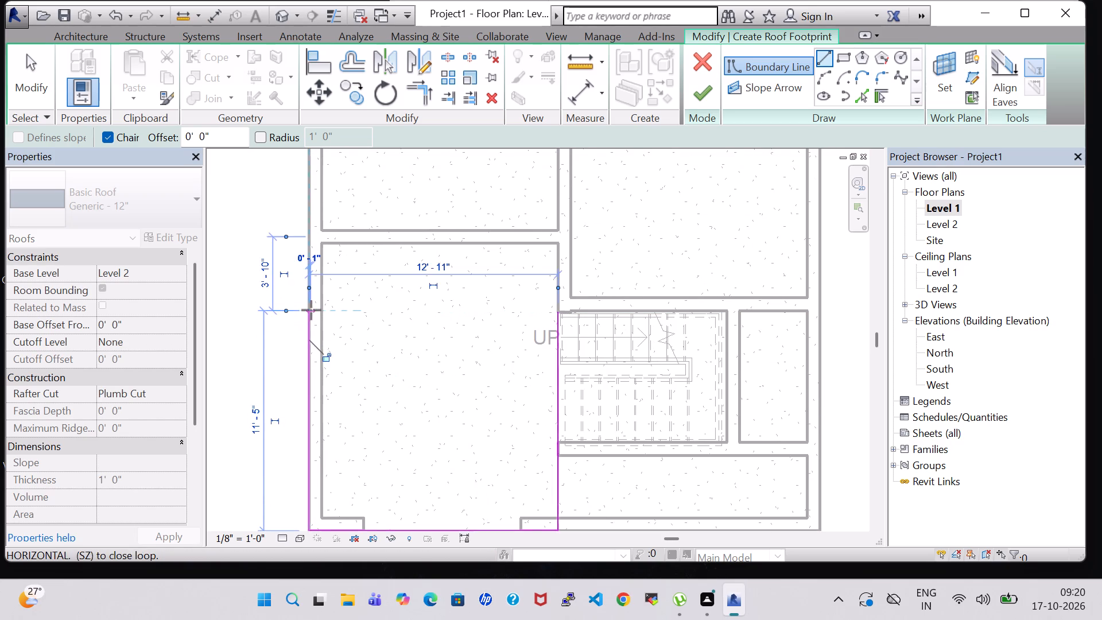
scroll(488, 307, "up", 2)
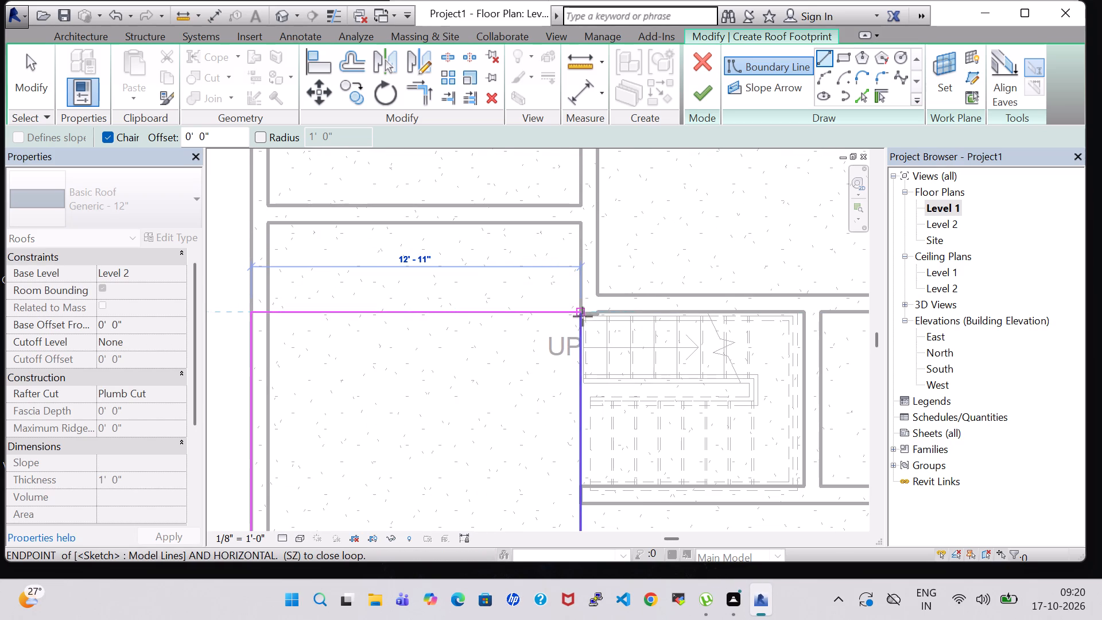
left_click(581, 316)
left_click(712, 100)
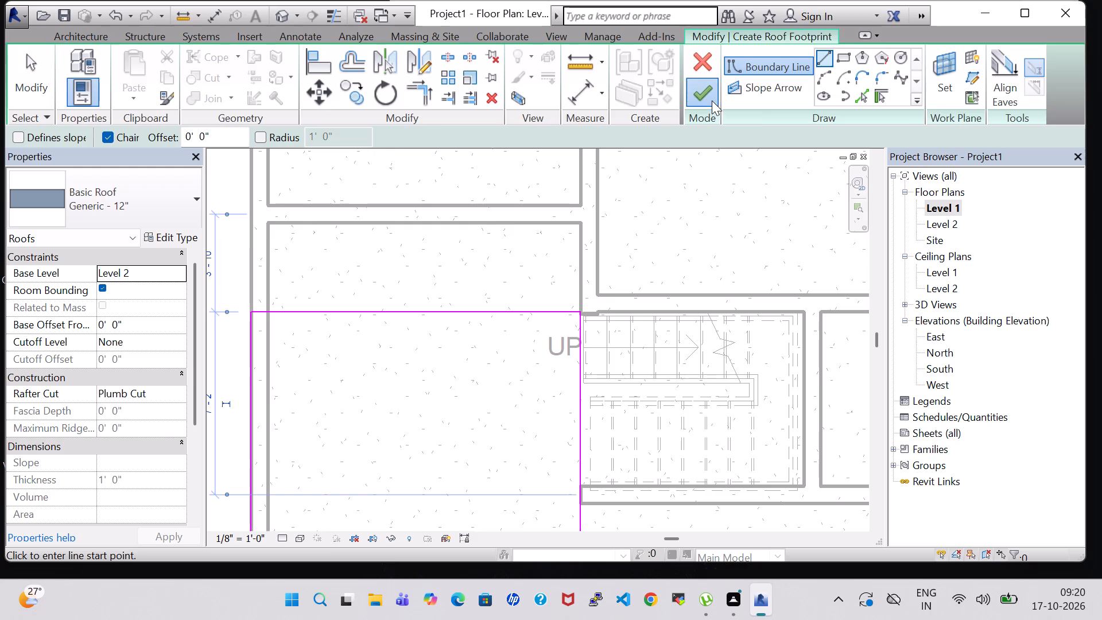
left_click(585, 302)
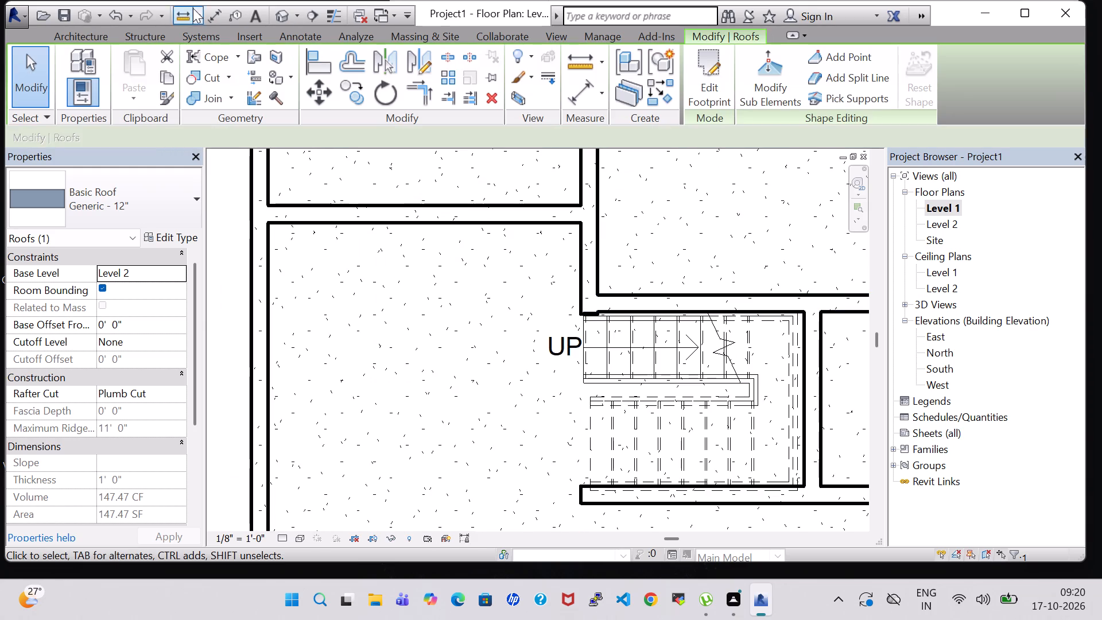
Start another Level 2 roof and sketch the strip south of the stair: west side about 3'-11", south side, and east side about 4'-7".
middle_click_drag(633, 191, 455, 156)
scroll(476, 181, "down", 3)
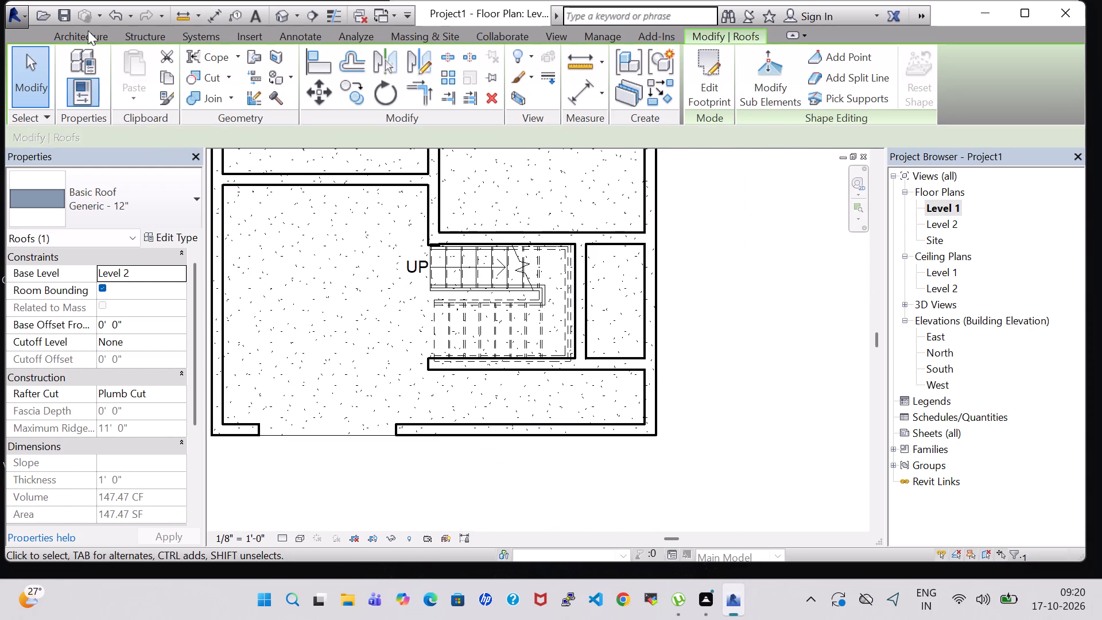
left_click(102, 37)
left_click(230, 59)
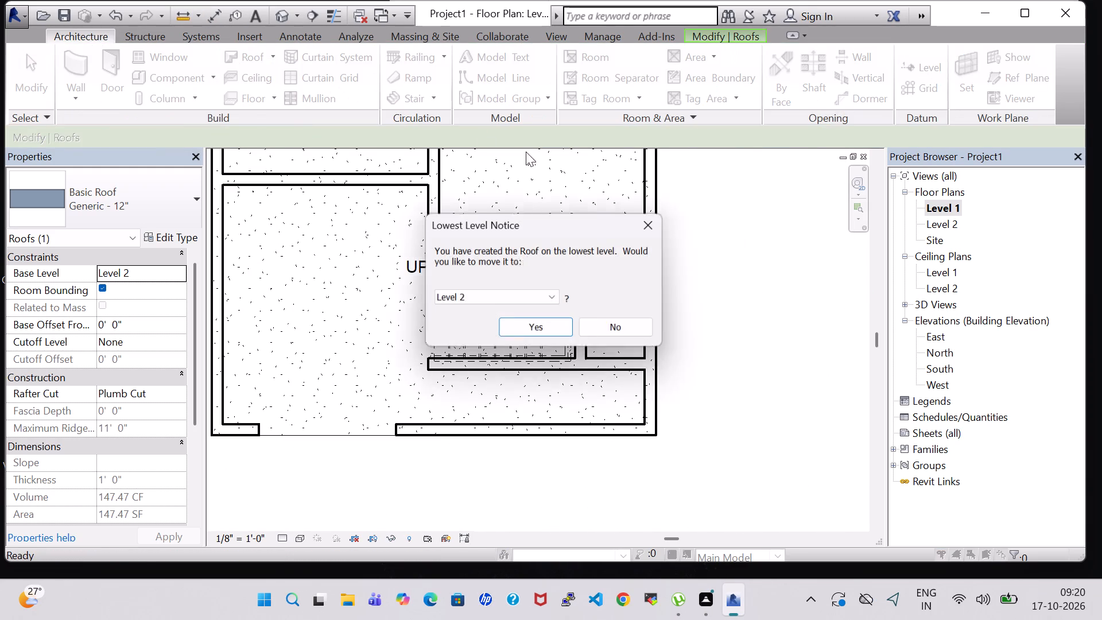
left_click(557, 324)
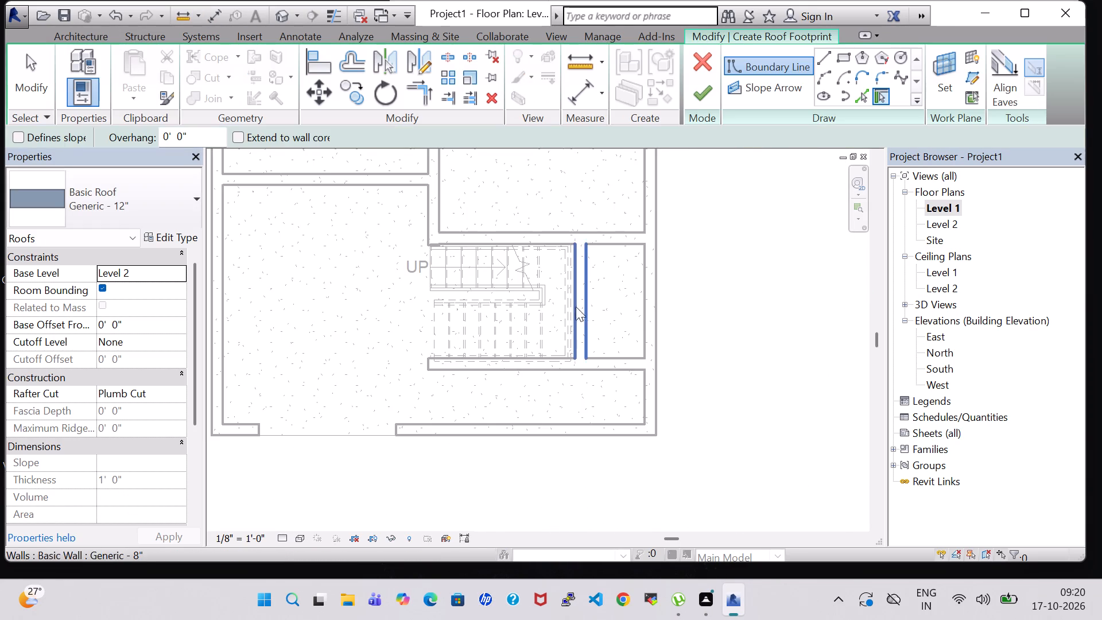
scroll(597, 291, "up", 2)
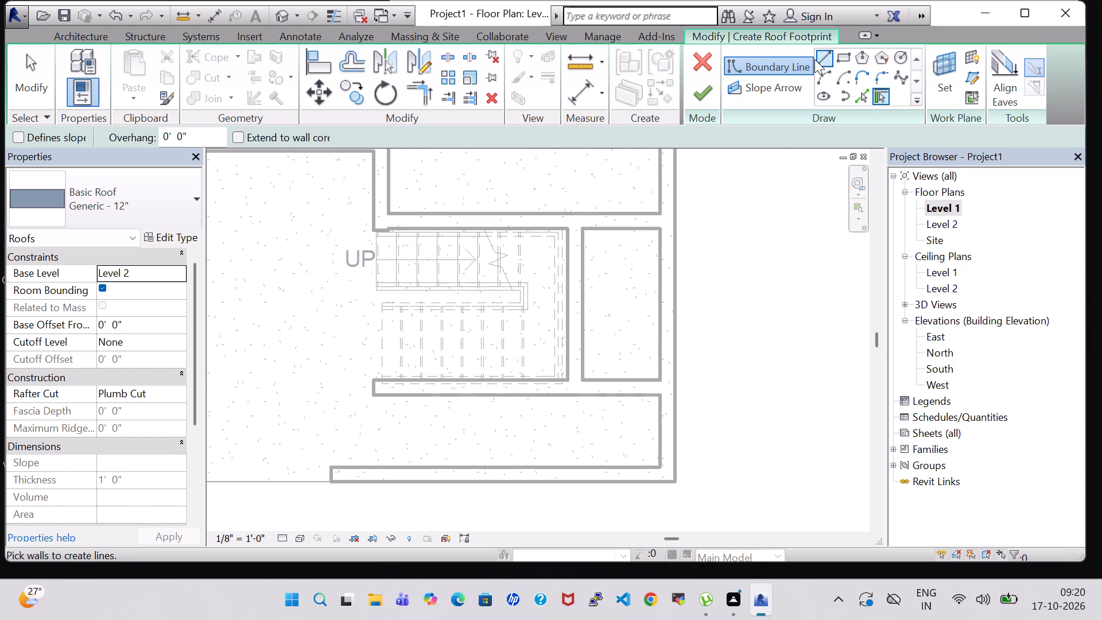
left_click(823, 59)
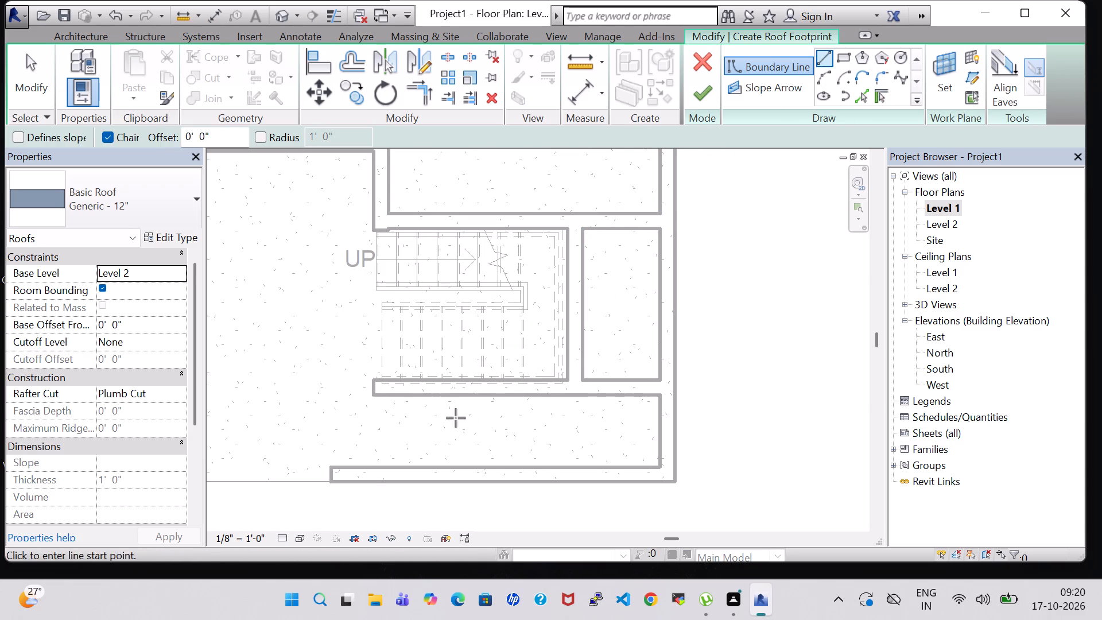
left_click(374, 398)
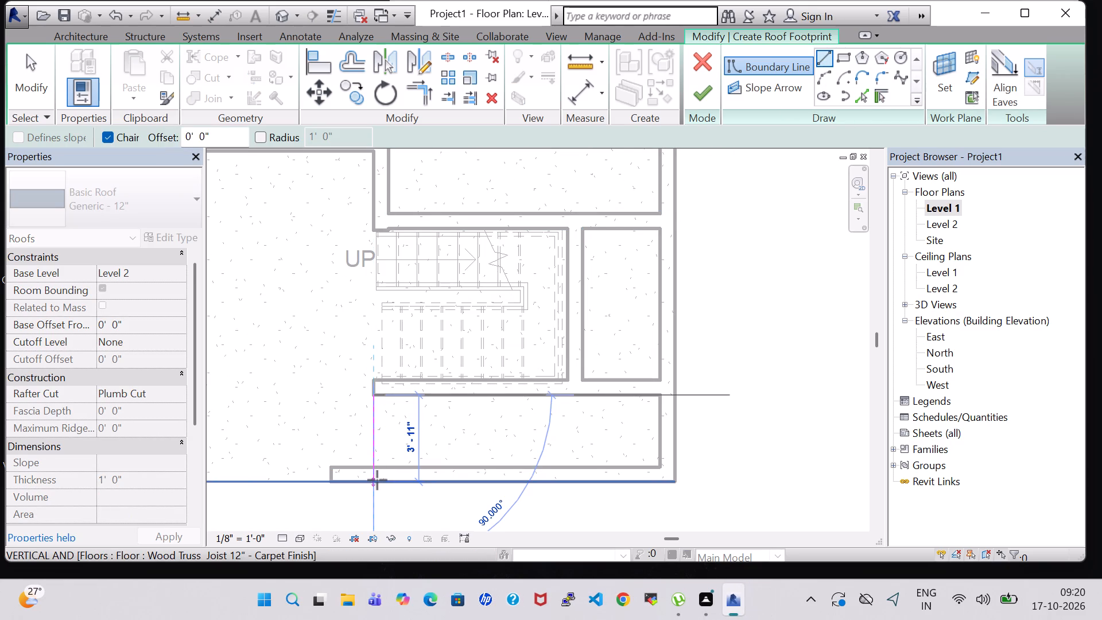
left_click(375, 486)
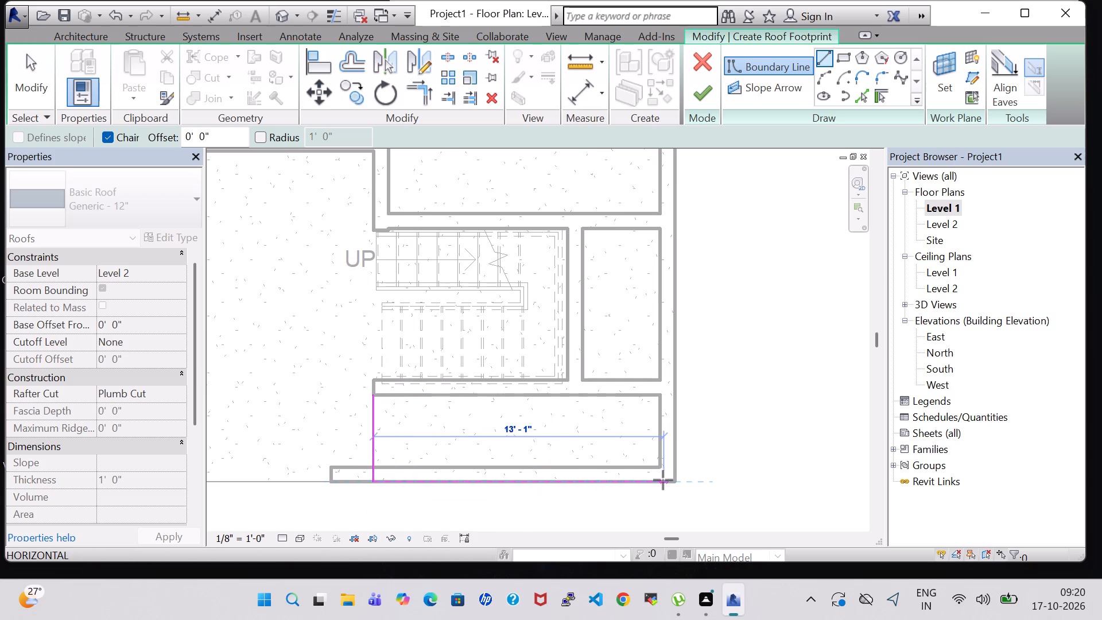
left_click(670, 480)
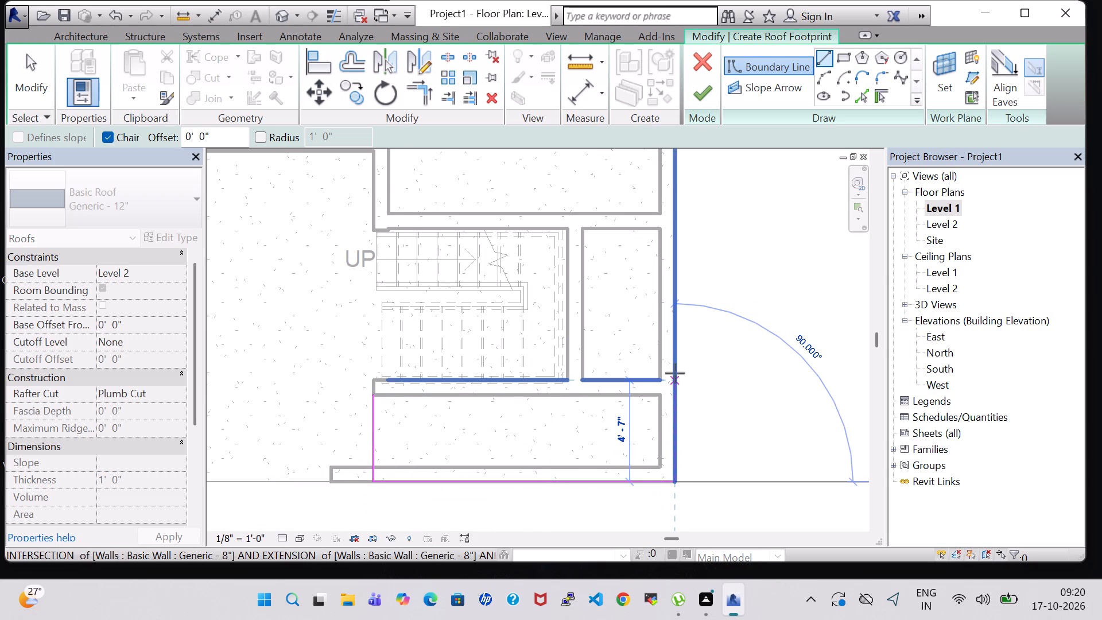
left_click(675, 376)
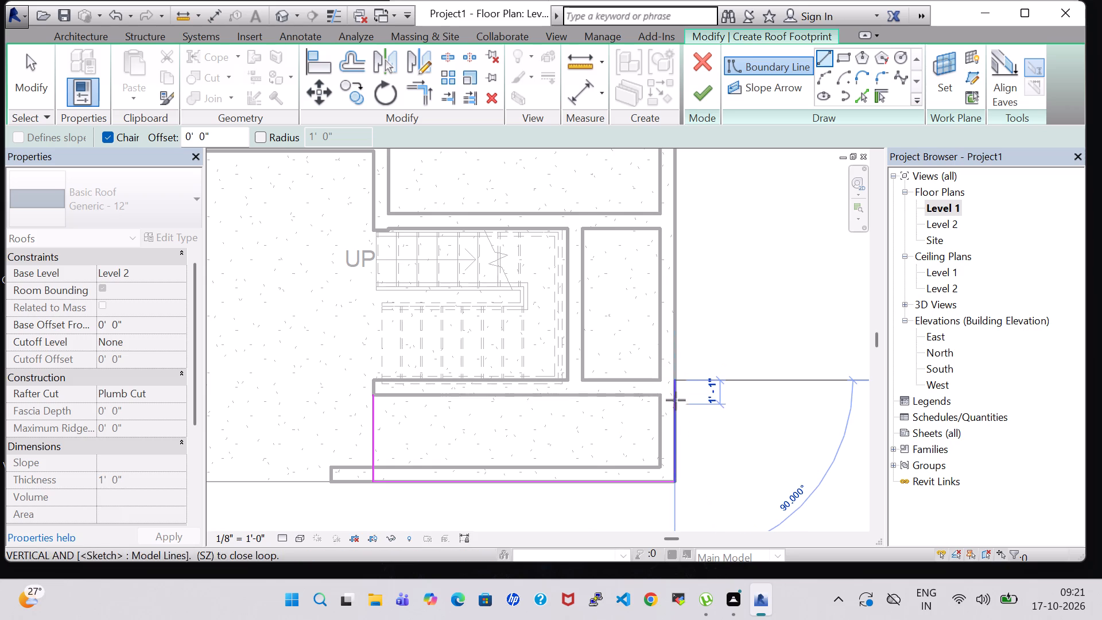
Close the strip's boundary along the north face of the wall south of the stair, finish the roof, and attach the highlighted walls.
key("ctrl+z")
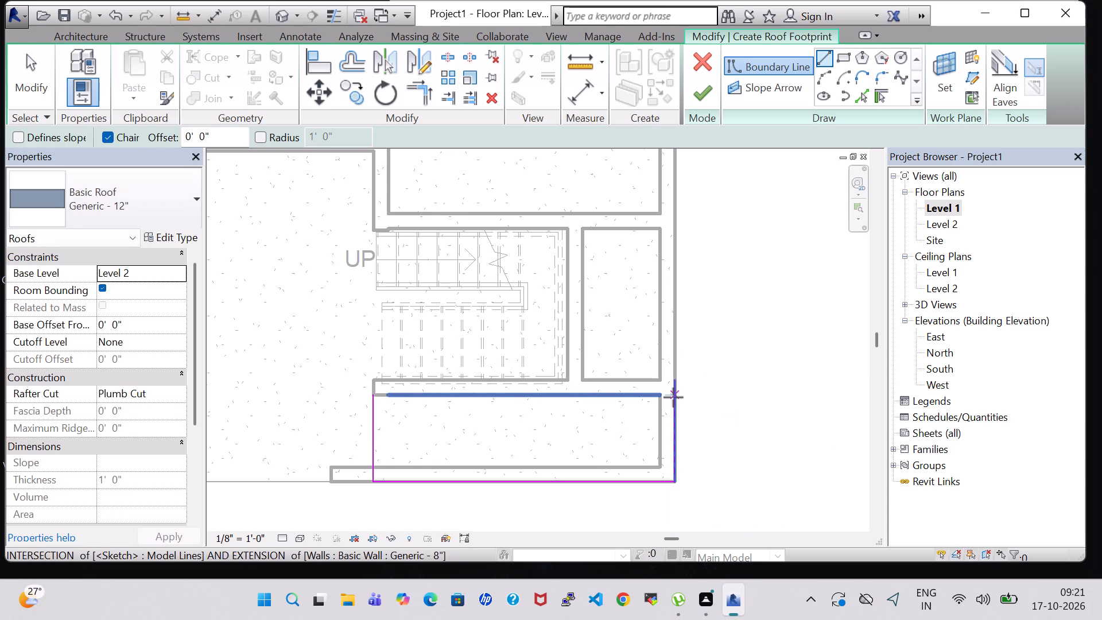
left_click(674, 379)
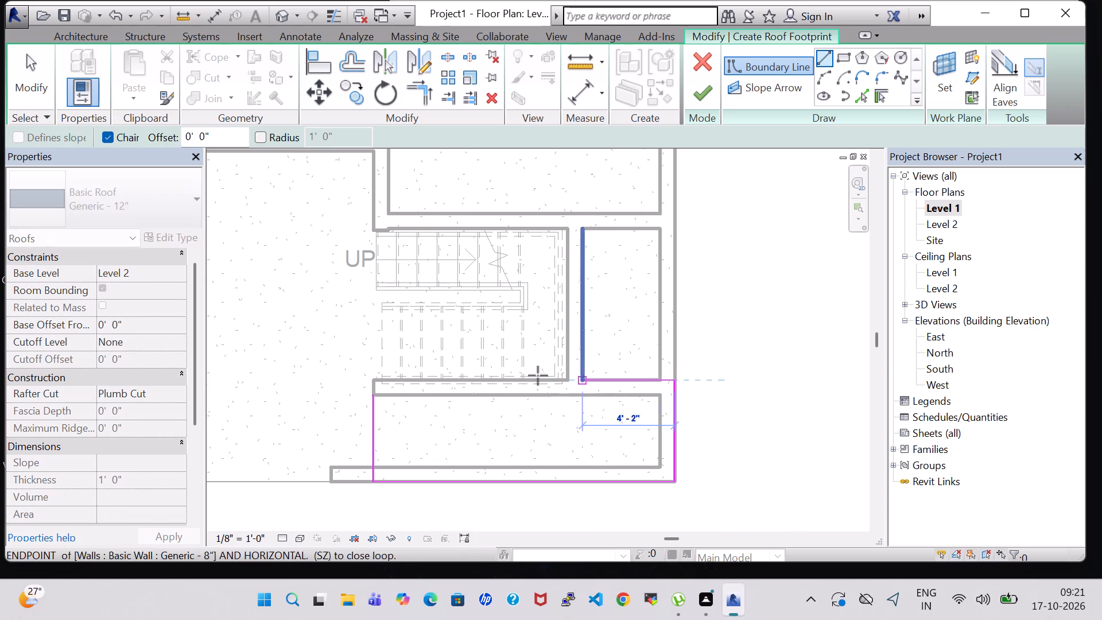
left_click(371, 382)
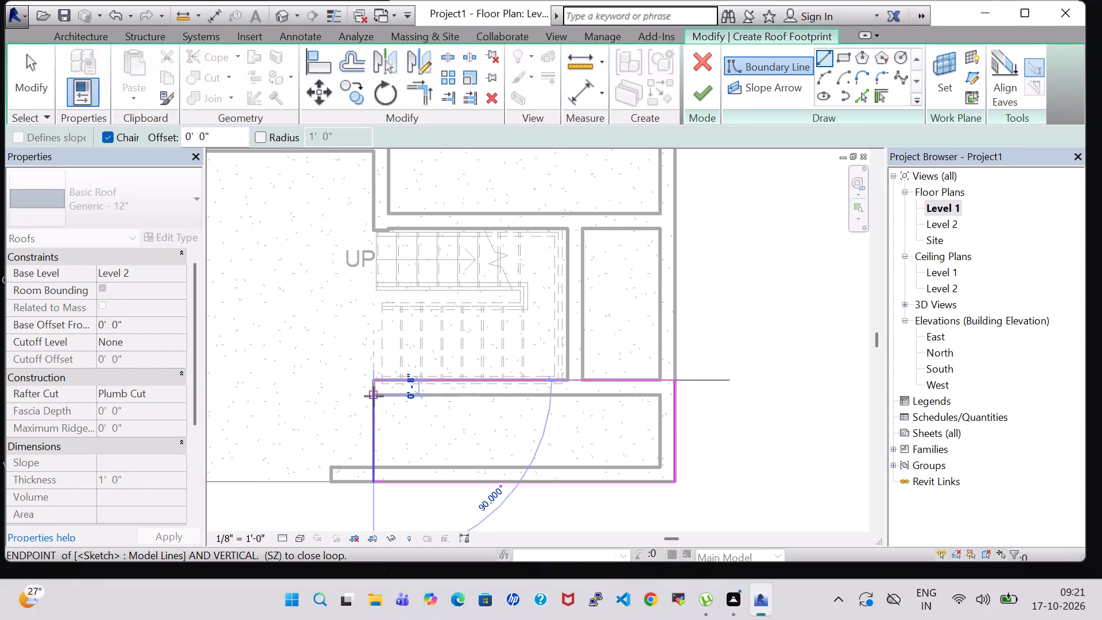
left_click(374, 396)
left_click(690, 92)
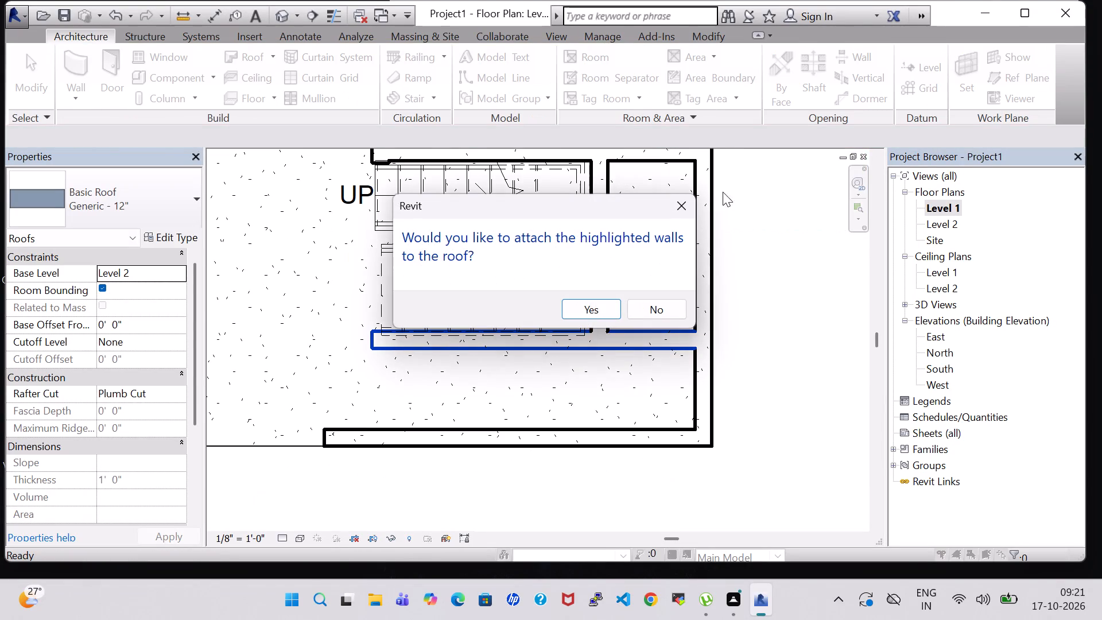
left_click(579, 309)
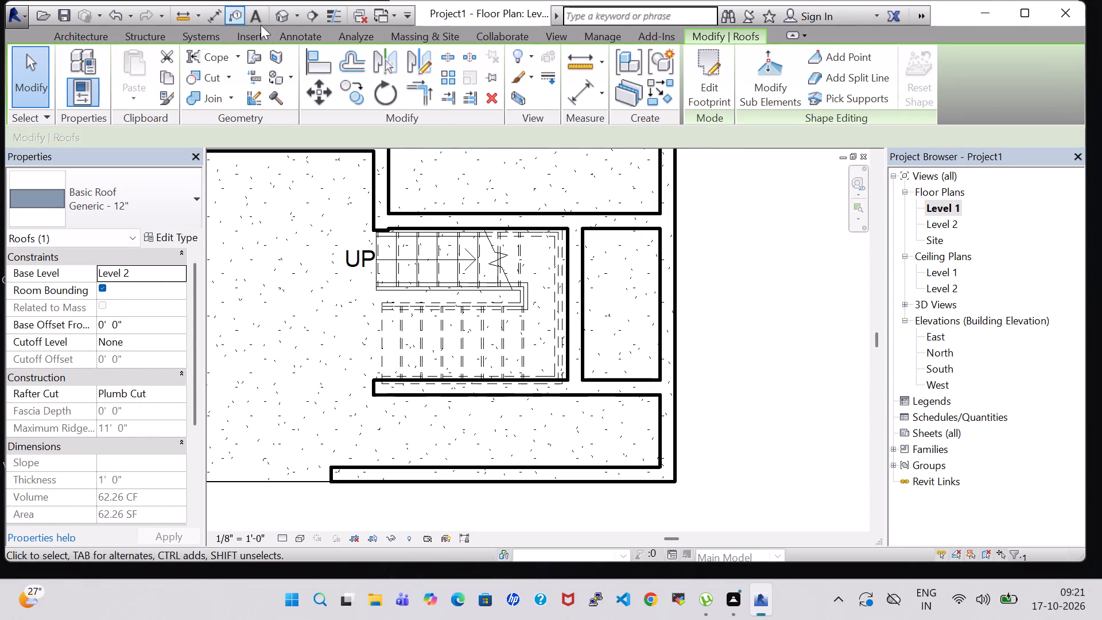
Create a Level 2 footprint roof about 4'-10" by 6'-10" over the small room east of the stair and attach the highlighted walls.
left_click(284, 22)
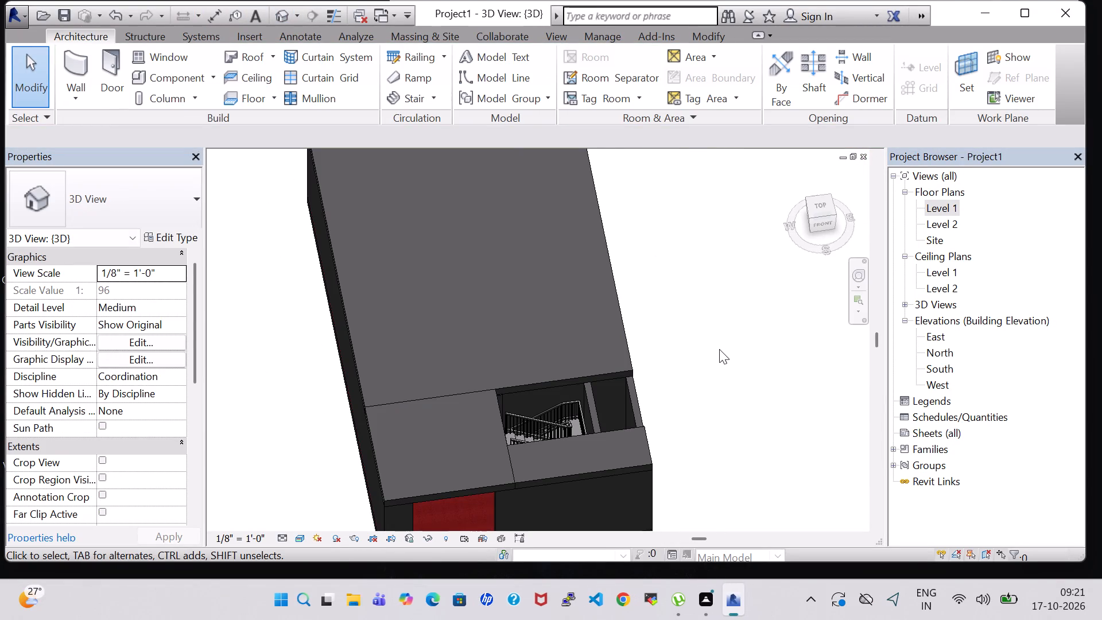
middle_click_drag(719, 349, 683, 414, "shift")
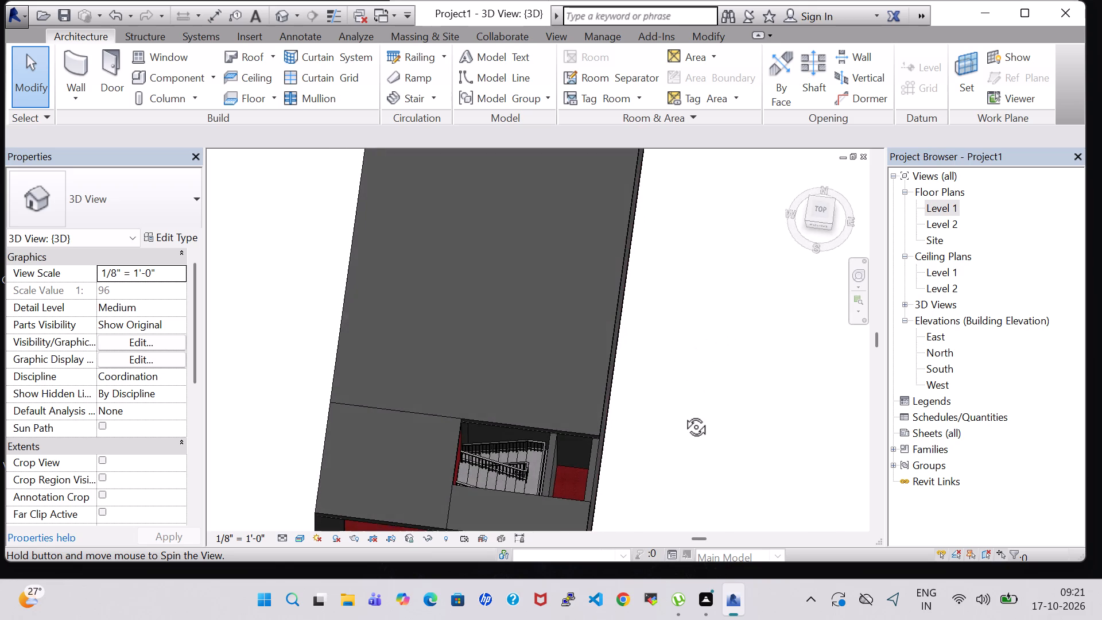
middle_click_drag(683, 414, 707, 324, "shift")
middle_click(707, 324, "shift")
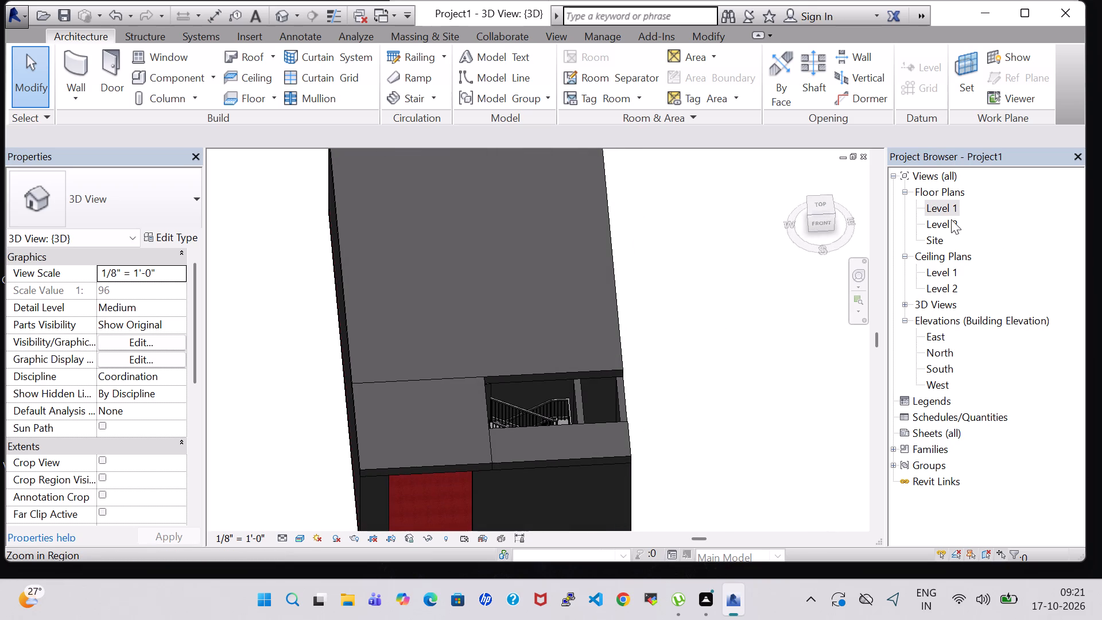
double_click(947, 203)
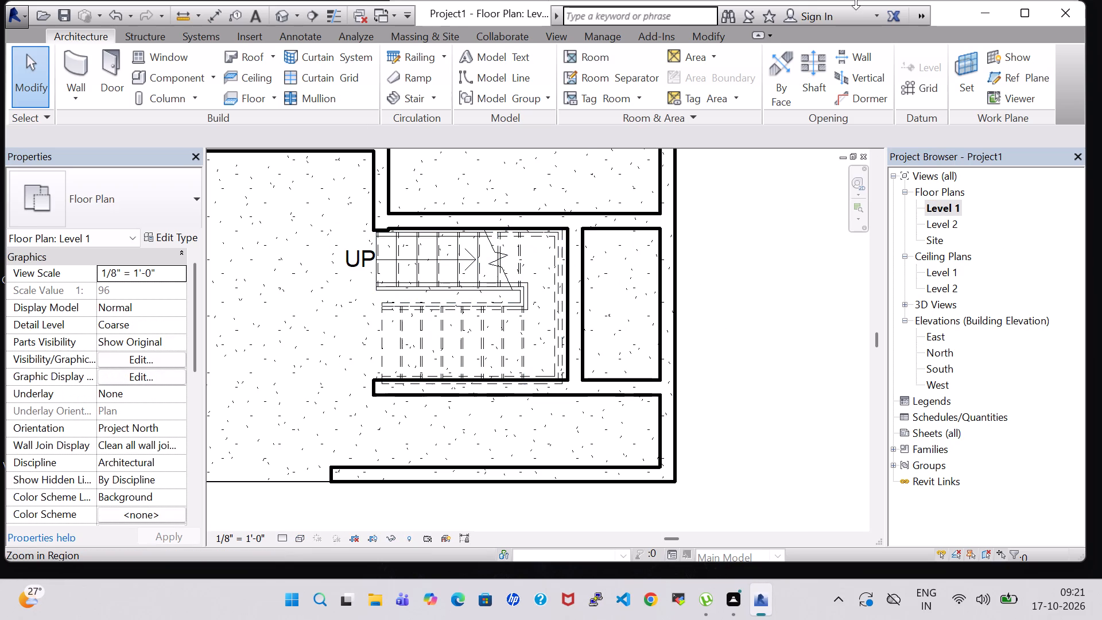
left_click(234, 55)
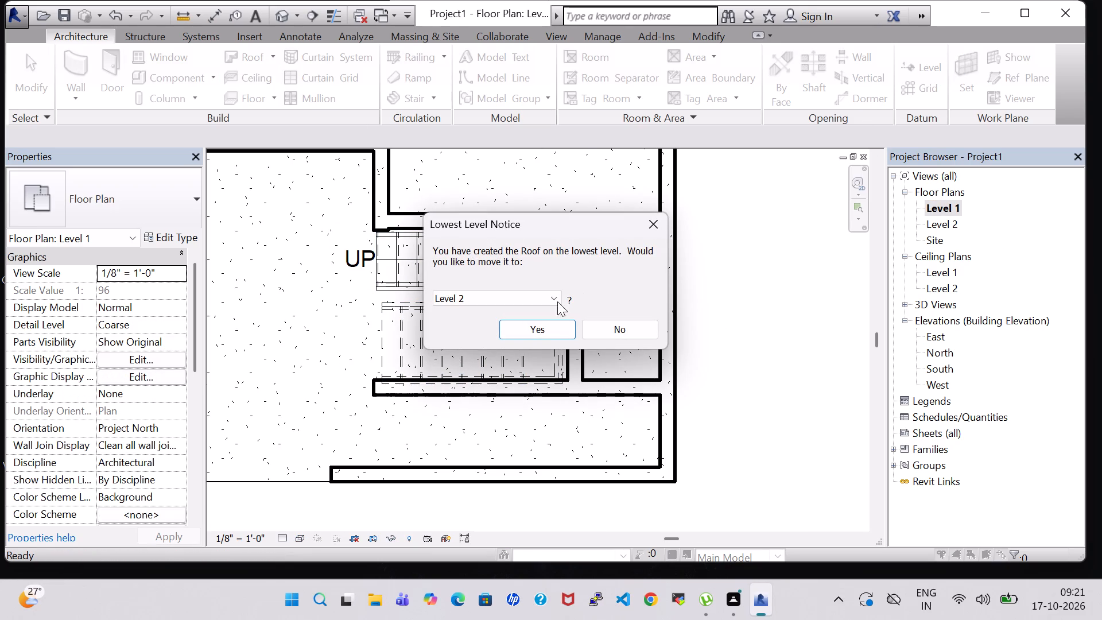
left_click(557, 328)
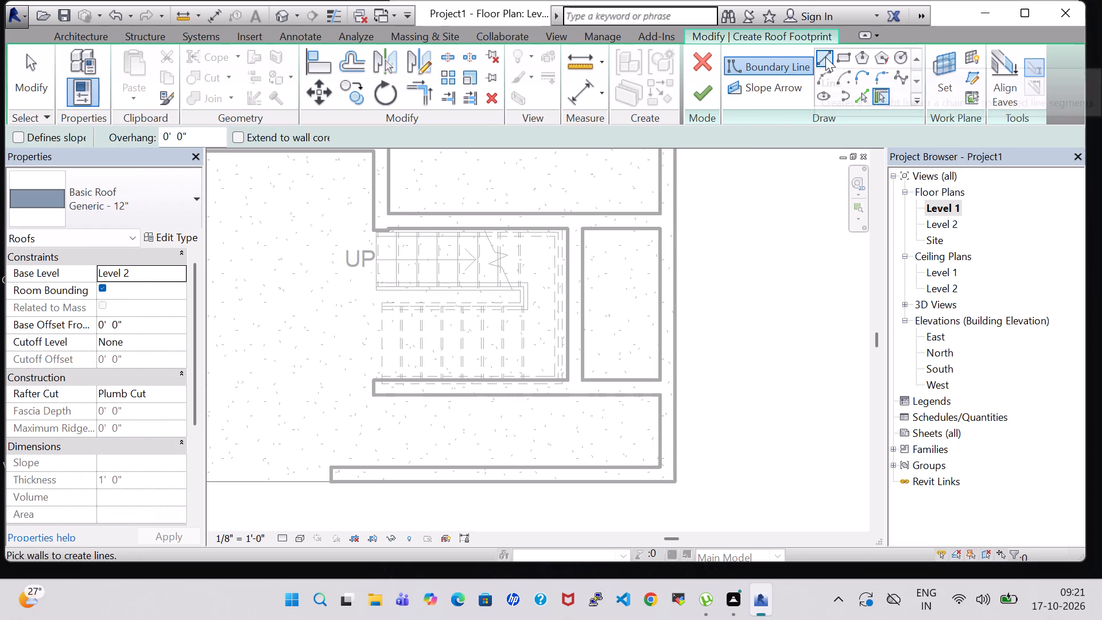
left_click(825, 57)
scroll(785, 122, "up", 4)
scroll(566, 242, "up", 3)
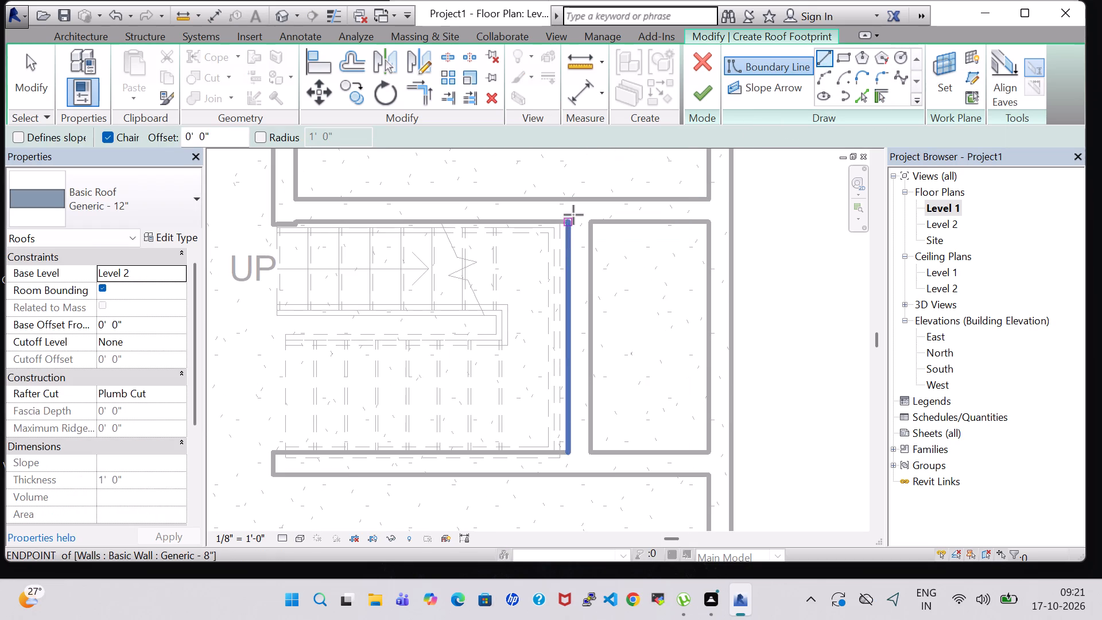
left_click(565, 221)
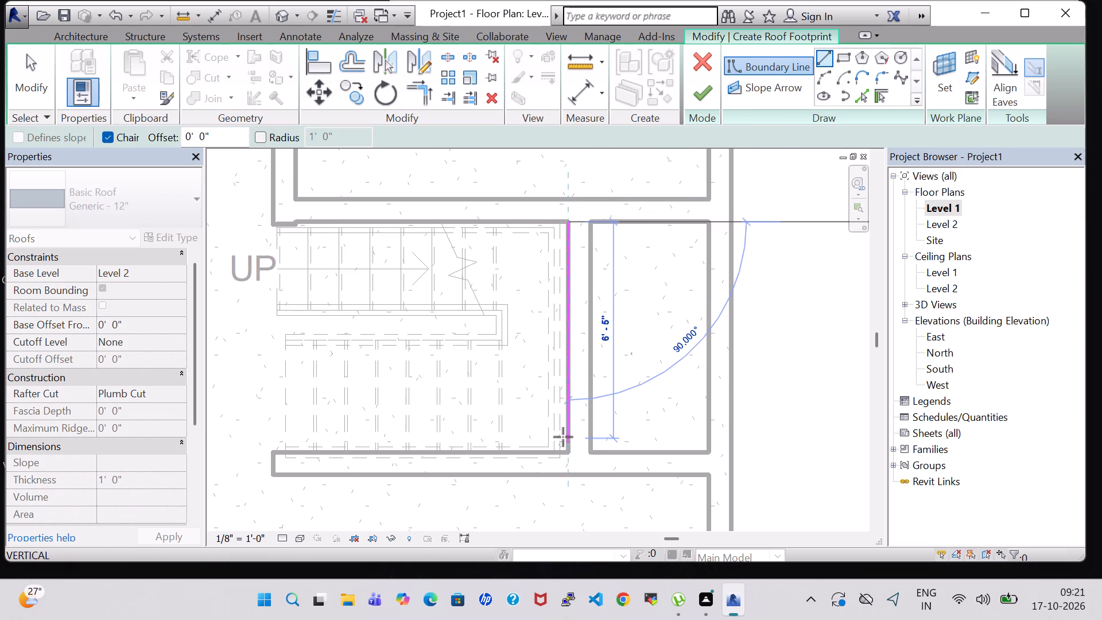
left_click(565, 446)
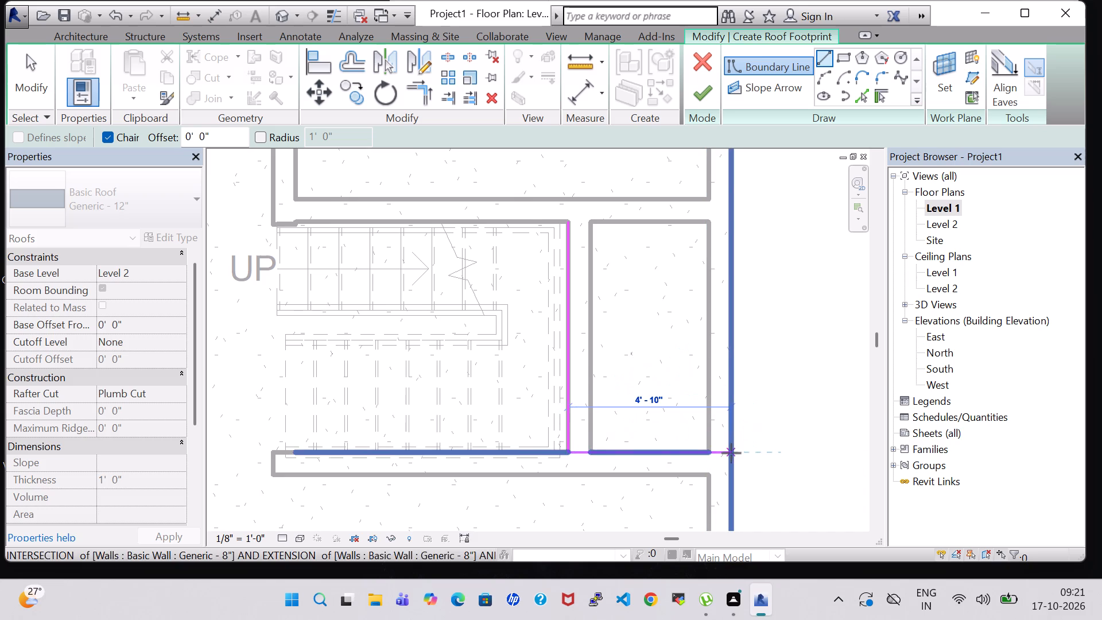
left_click(731, 453)
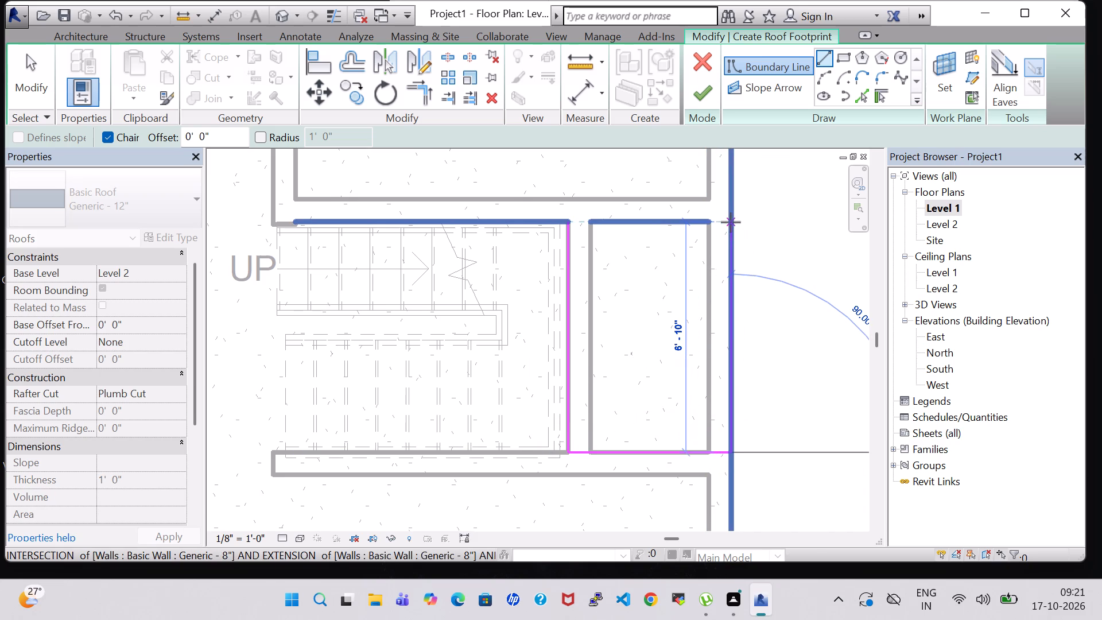
left_click(731, 223)
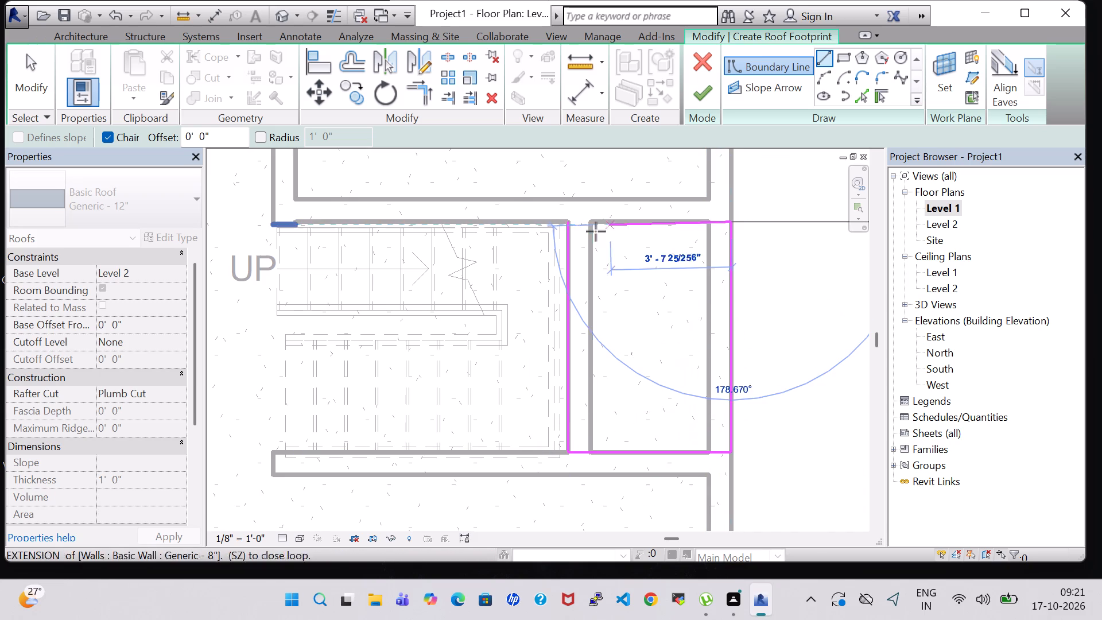
left_click(569, 226)
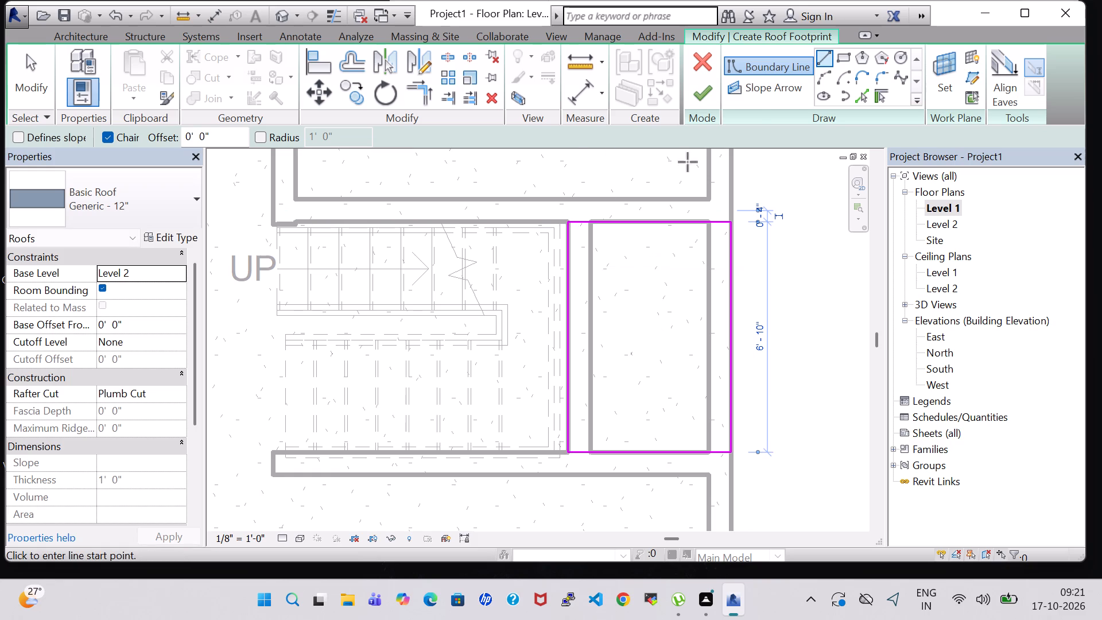
left_click(690, 100)
left_click(570, 305)
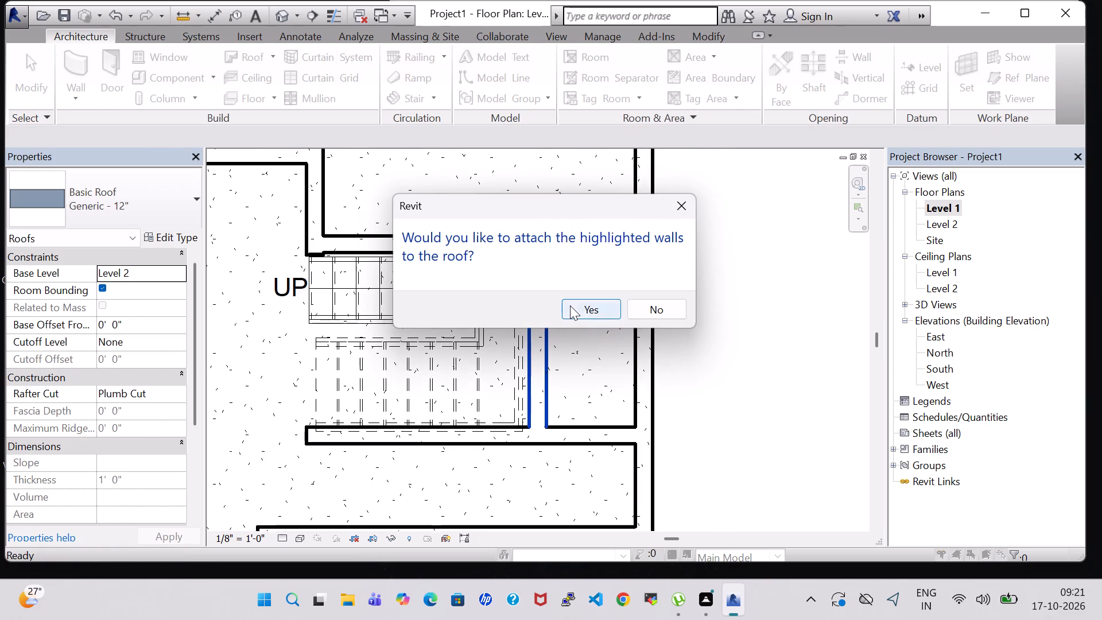
In the 3D view, change the roof strip south of the stair to Steel Truss - Insulation on Metal Deck - EPDM.
left_click(289, 15)
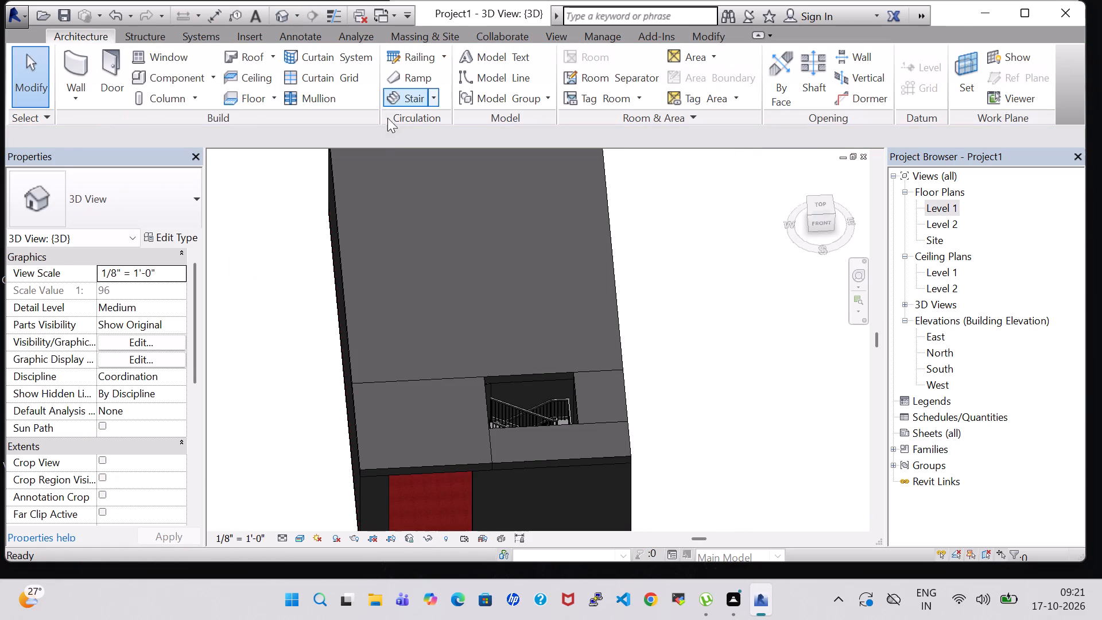
middle_click_drag(649, 389, 625, 280, "shift")
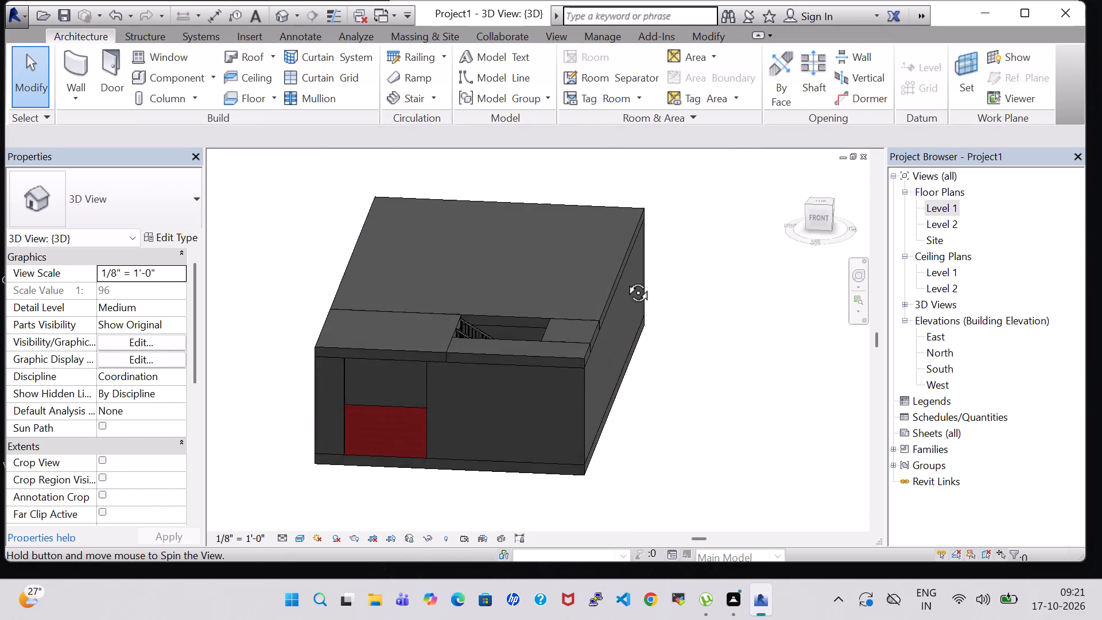
middle_click_drag(625, 280, 632, 267, "shift")
middle_click_drag(632, 269, 712, 245)
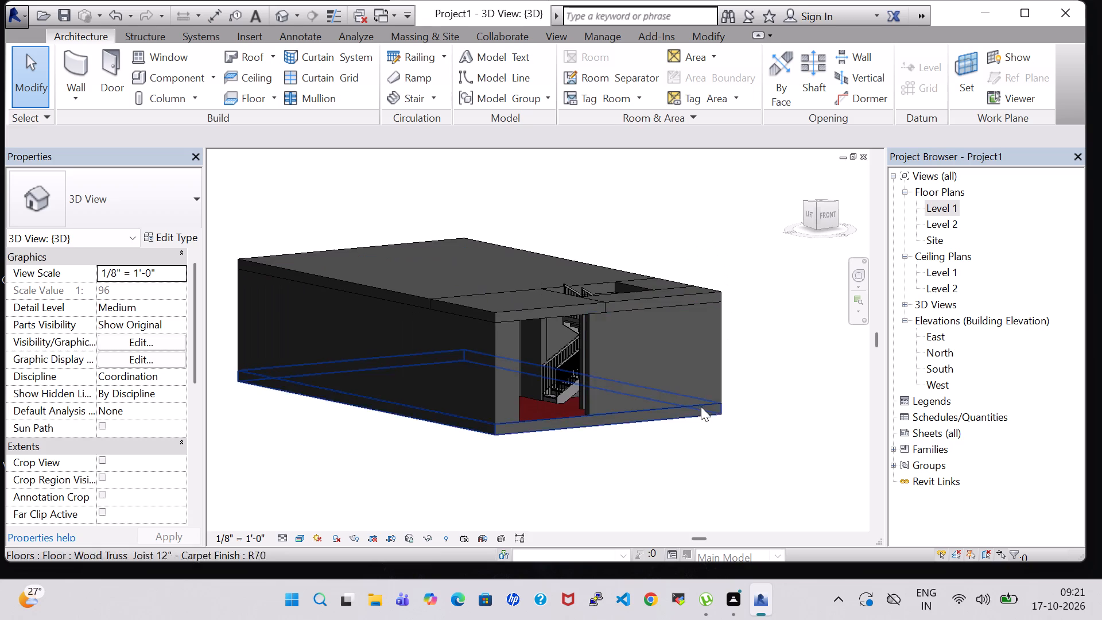
middle_click_drag(701, 406, 784, 436, "shift")
middle_click_drag(780, 437, 635, 418, "shift")
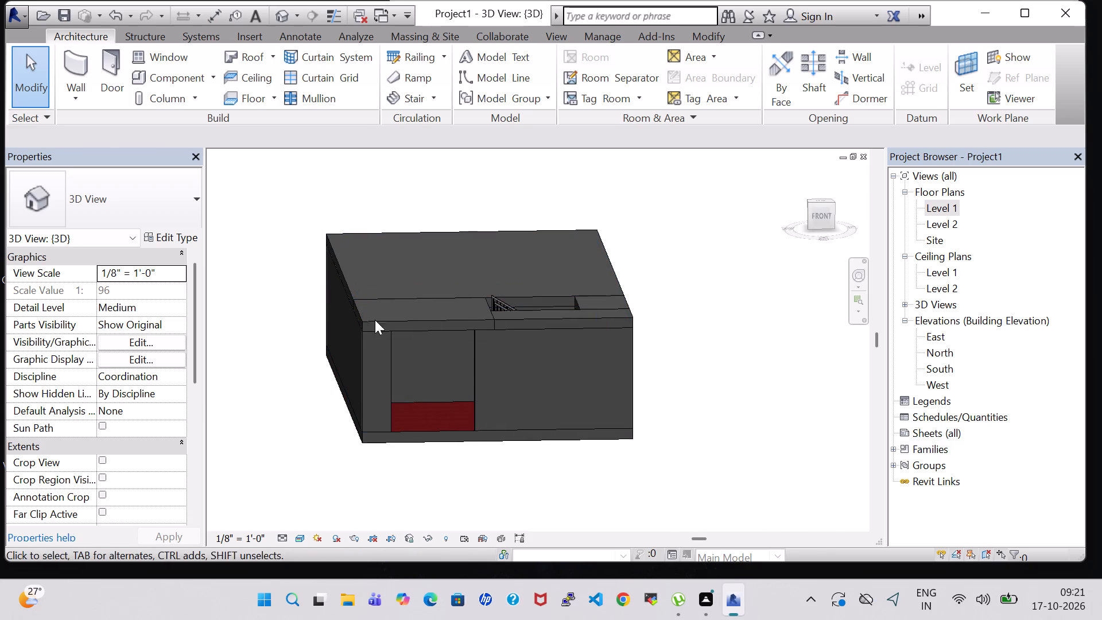
left_click(548, 324)
left_click(84, 214)
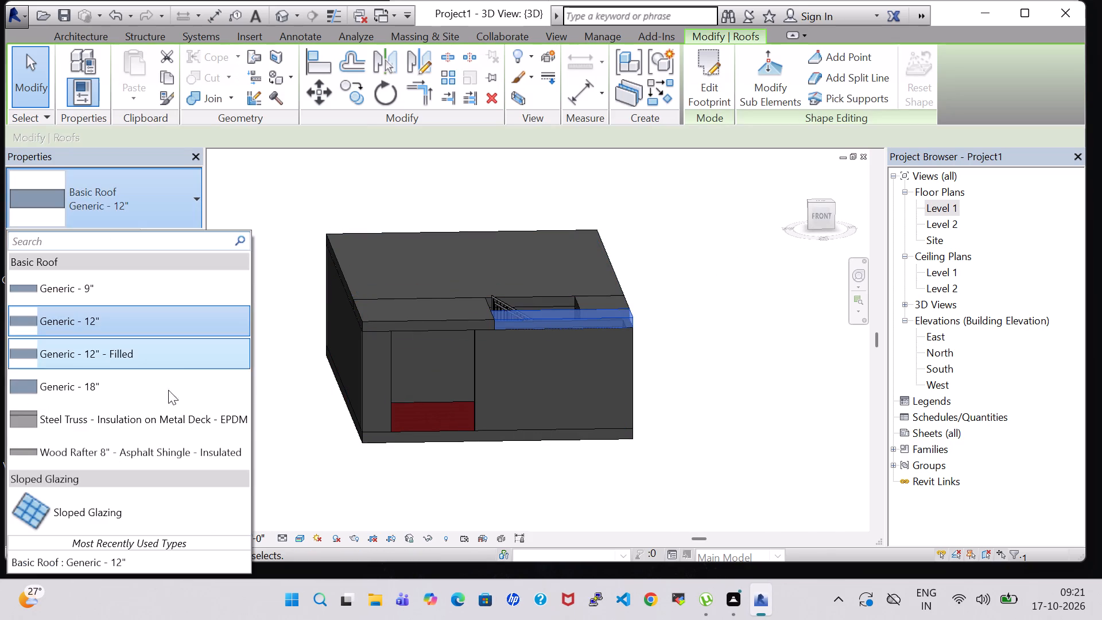
left_click(146, 415)
left_click(636, 358)
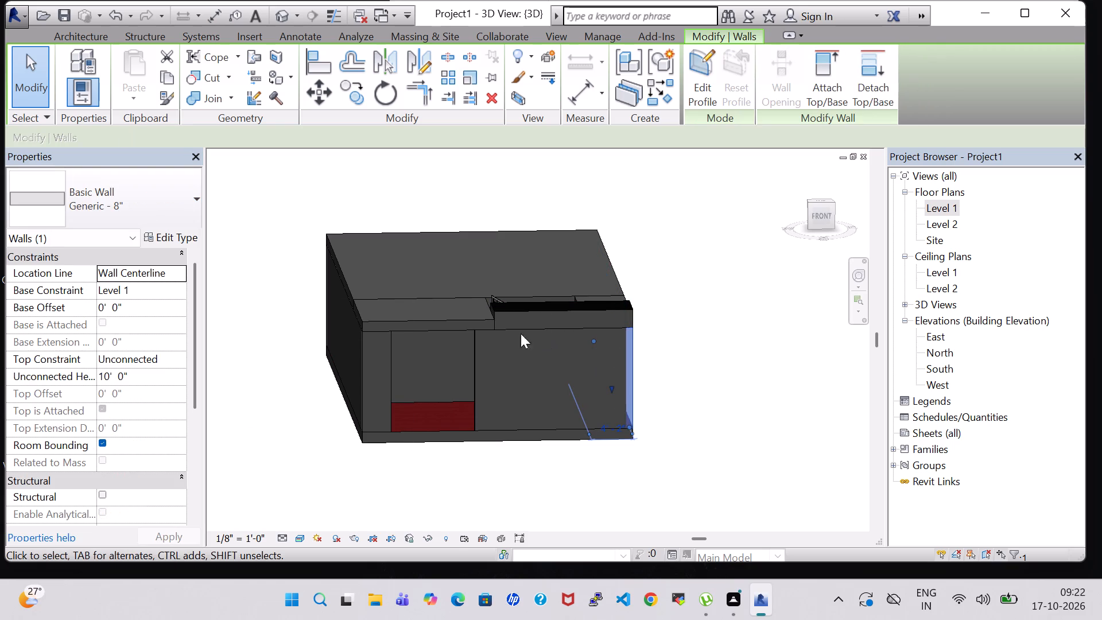
Change the southwest roof, west of the stair, to the Steel Truss - Insulation on Metal Deck - EPDM type.
left_click(454, 319)
left_click(113, 204)
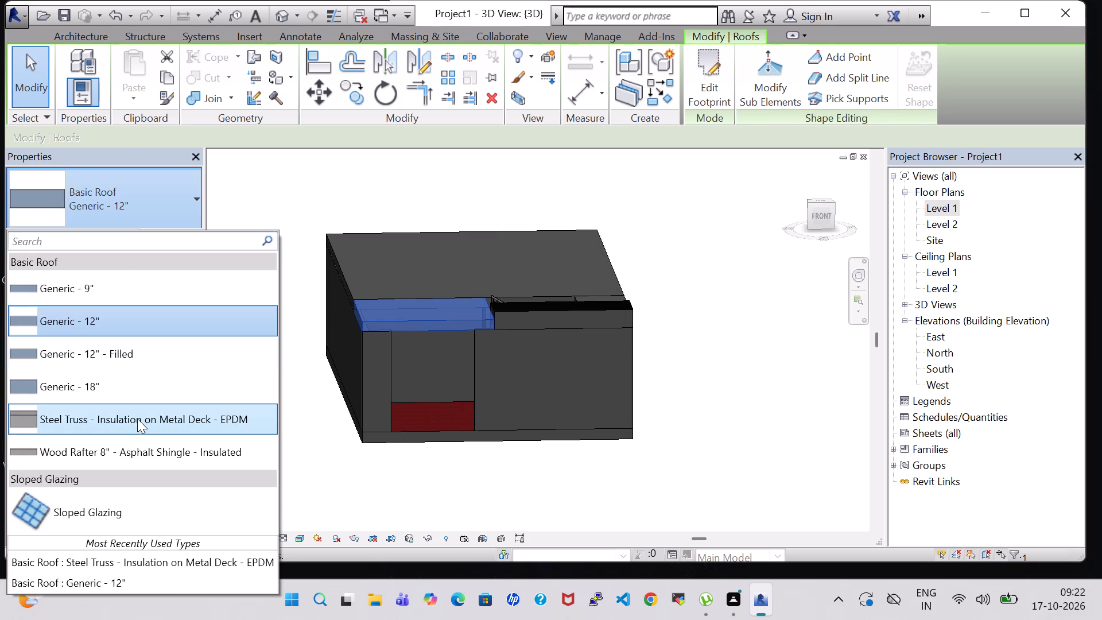
left_click(137, 418)
left_click(682, 339)
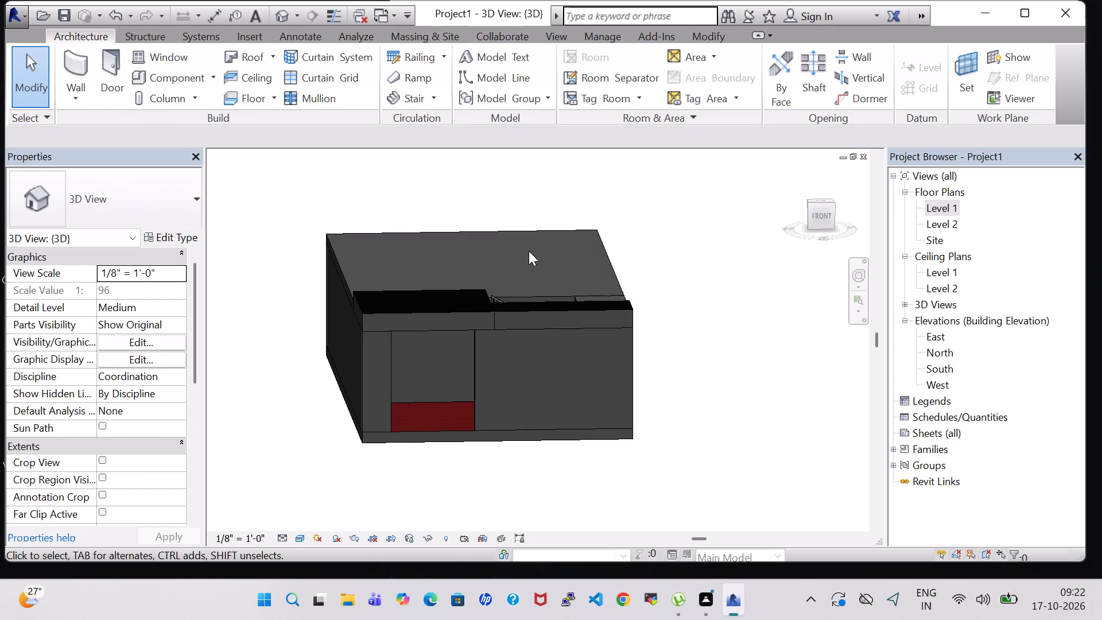
Change the large main roof north of the stair to the Steel Truss - Insulation on Metal Deck - EPDM type.
left_click(527, 234)
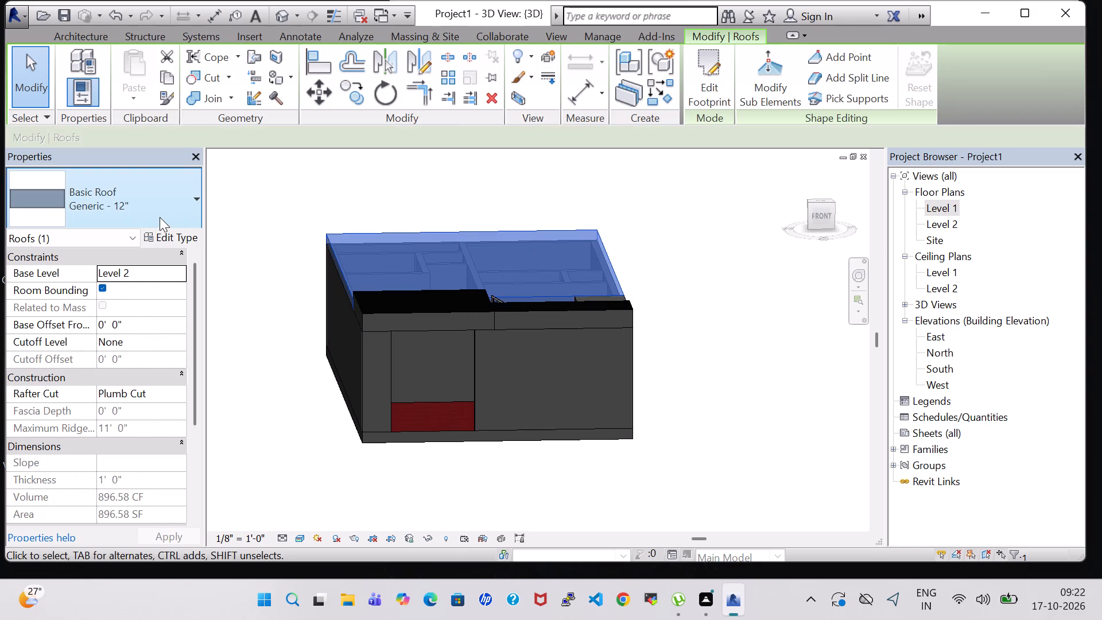
left_click(160, 217)
left_click(160, 424)
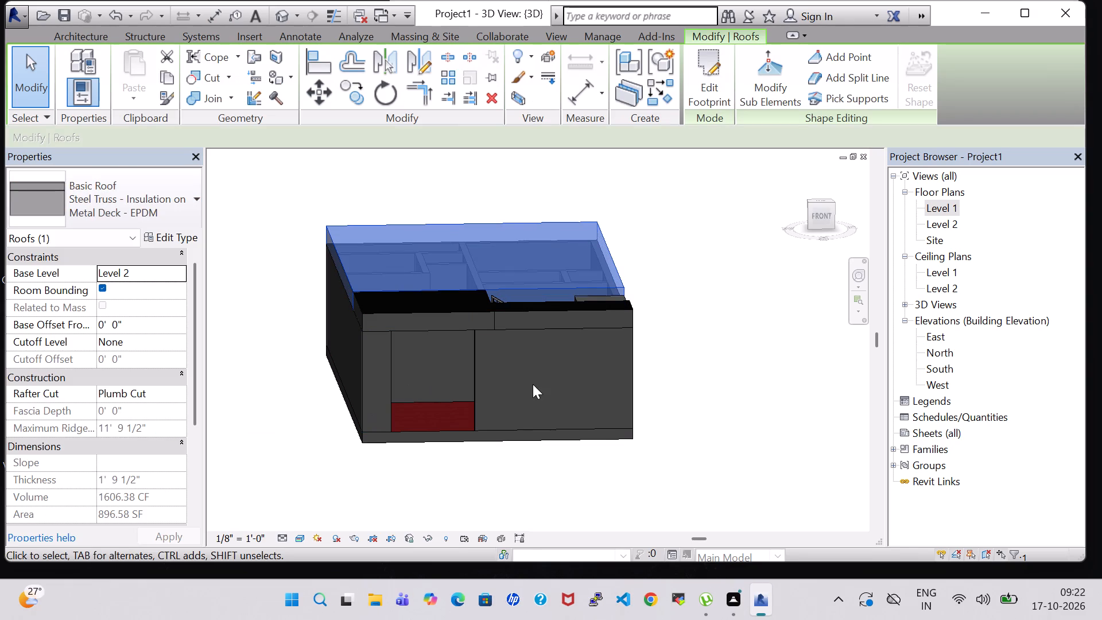
left_click(687, 366)
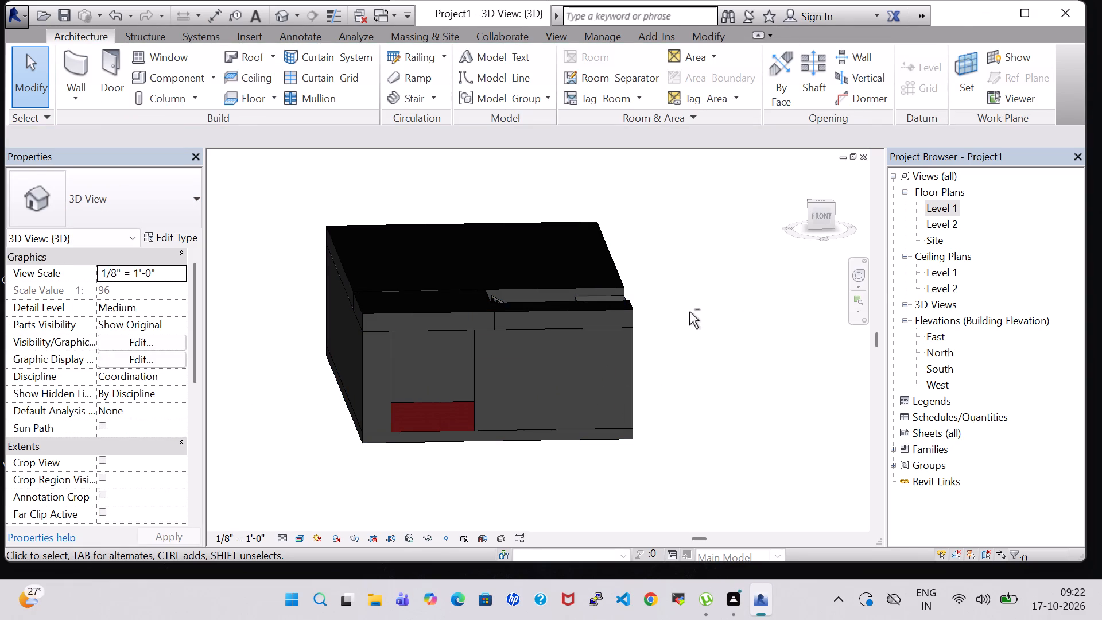
Change the small roof east of the stair opening to the Steel Truss - Insulation on Metal Deck - EPDM type.
middle_click_drag(689, 312, 676, 459, "shift")
scroll(689, 312, "down", 1, "shift")
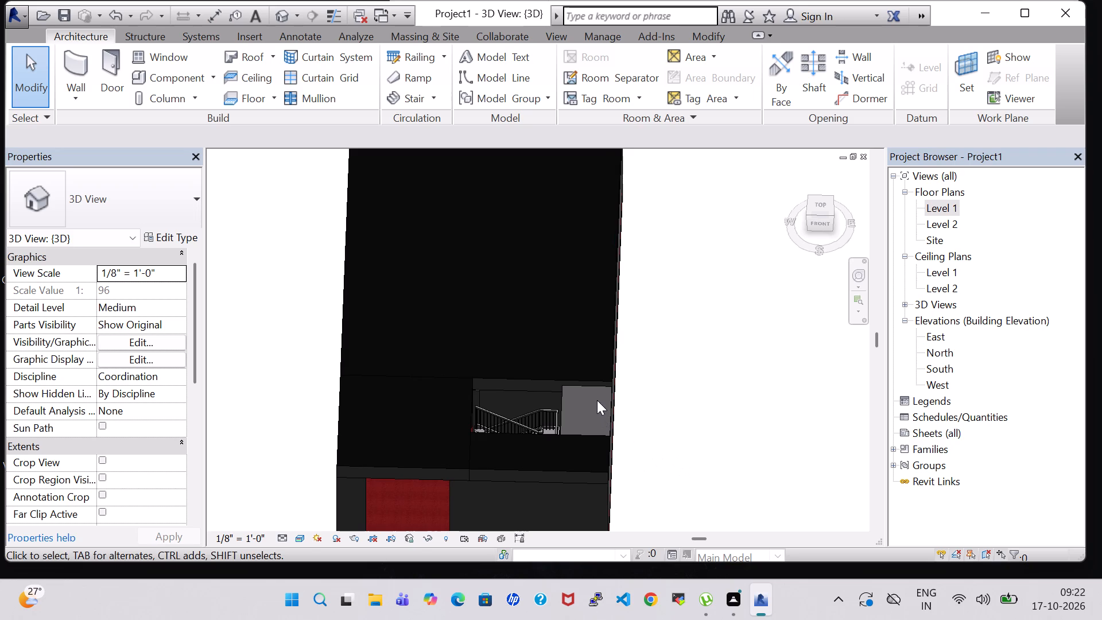
left_click(597, 393)
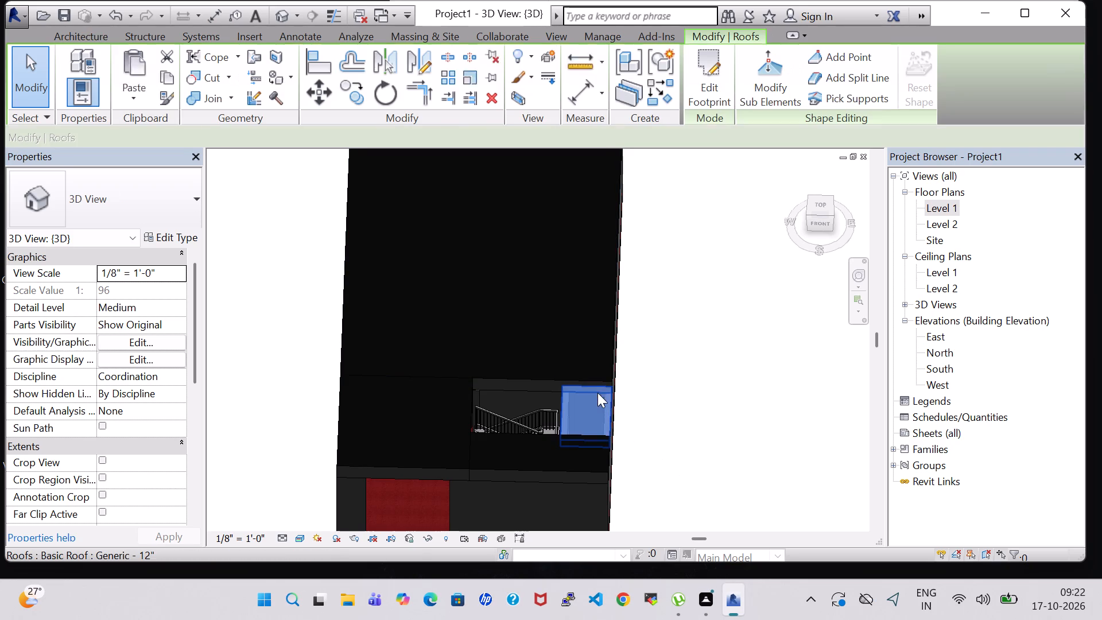
left_click(126, 197)
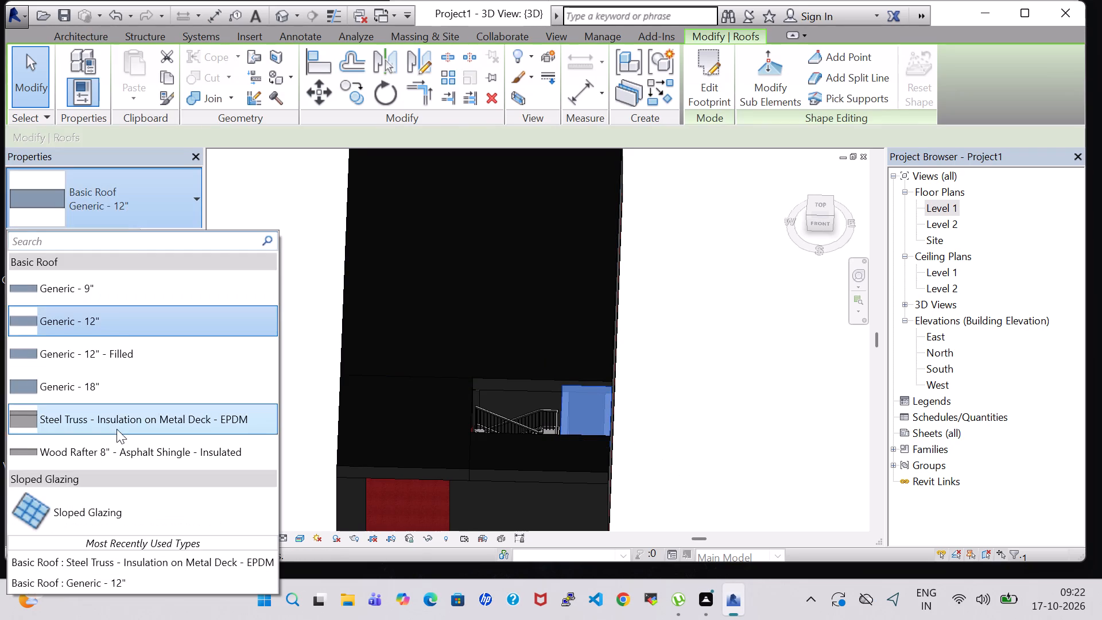
left_click(117, 429)
left_click(696, 411)
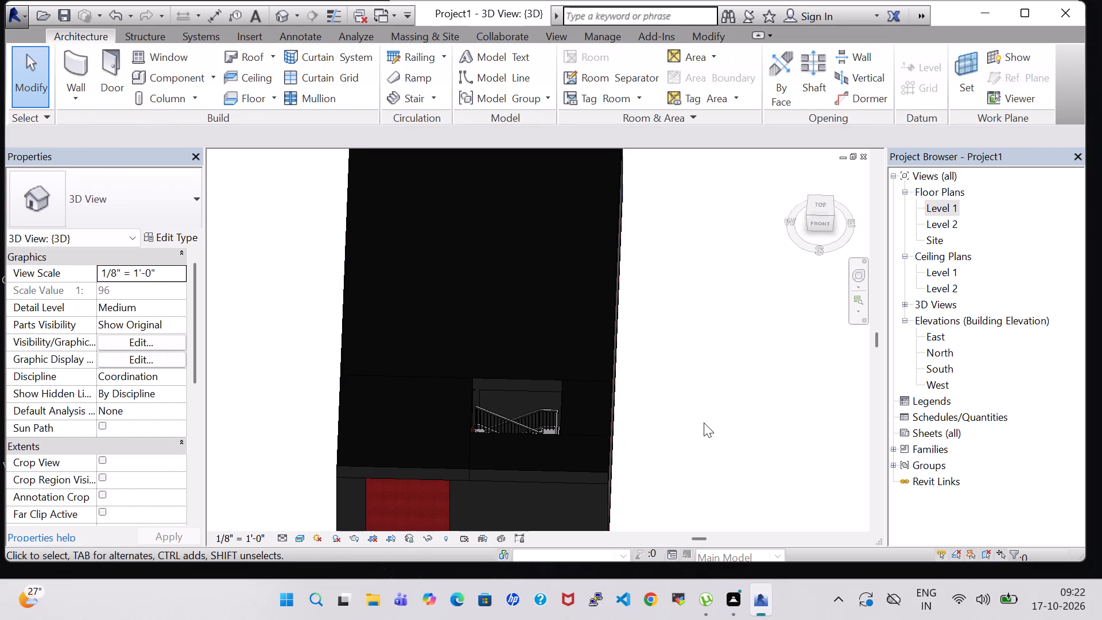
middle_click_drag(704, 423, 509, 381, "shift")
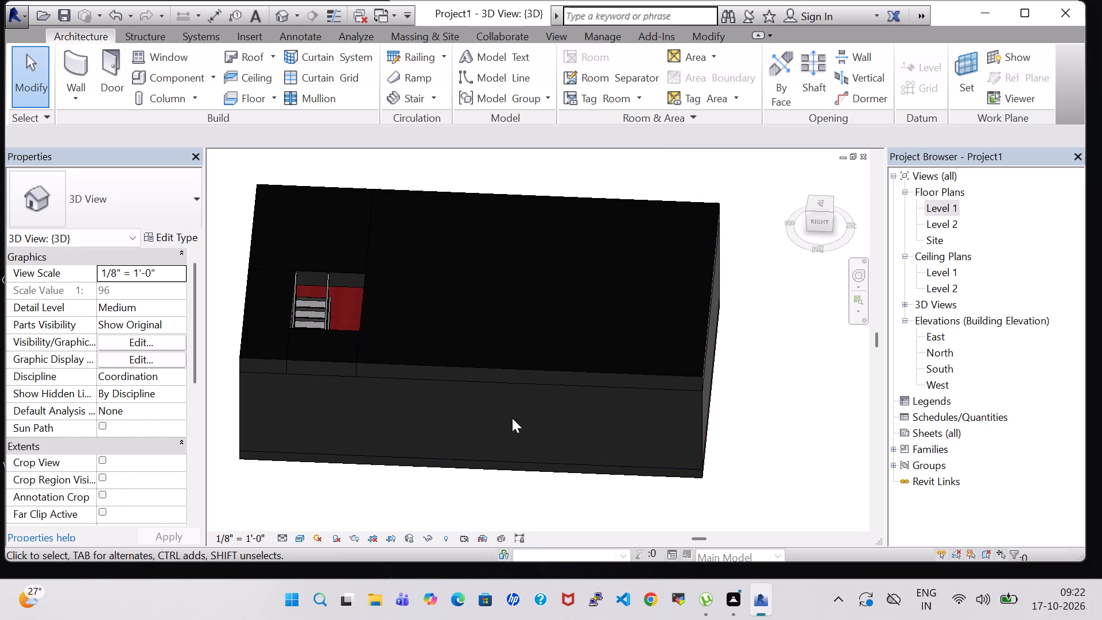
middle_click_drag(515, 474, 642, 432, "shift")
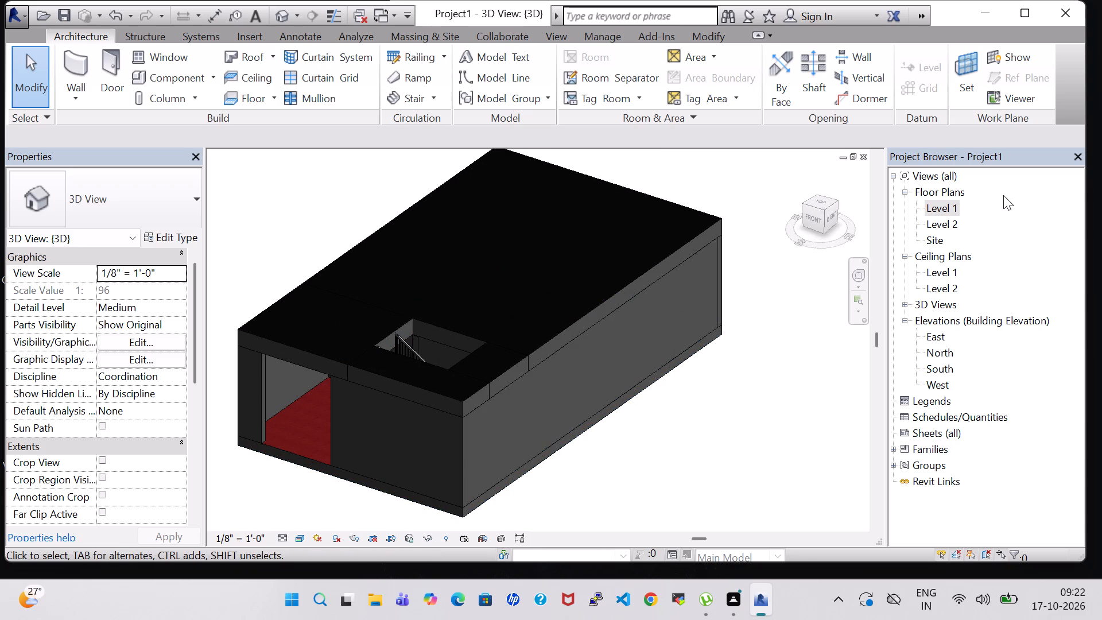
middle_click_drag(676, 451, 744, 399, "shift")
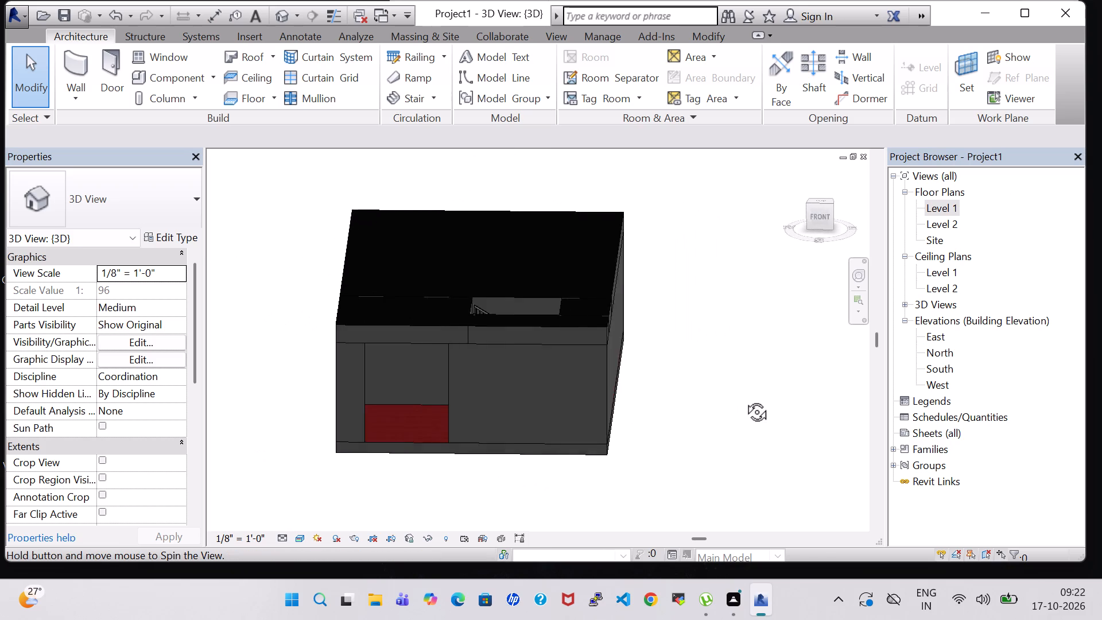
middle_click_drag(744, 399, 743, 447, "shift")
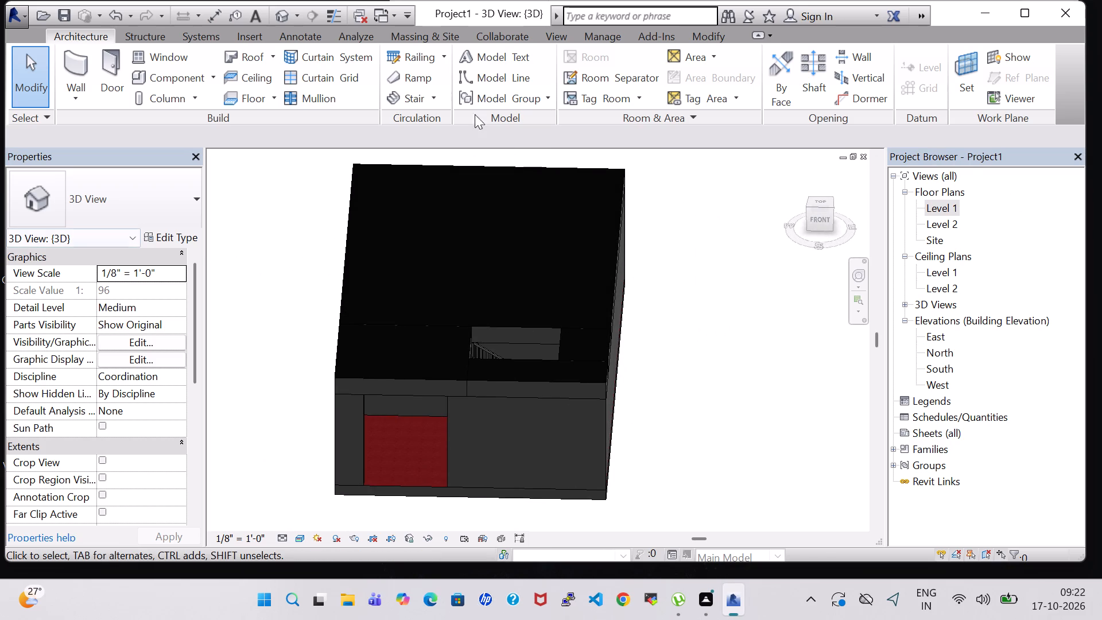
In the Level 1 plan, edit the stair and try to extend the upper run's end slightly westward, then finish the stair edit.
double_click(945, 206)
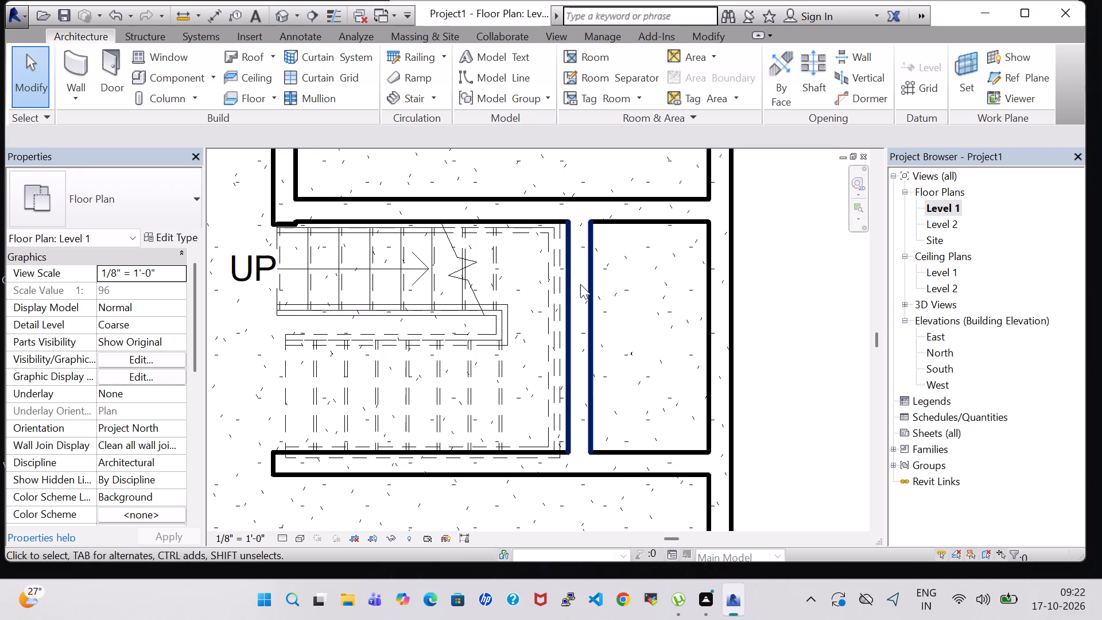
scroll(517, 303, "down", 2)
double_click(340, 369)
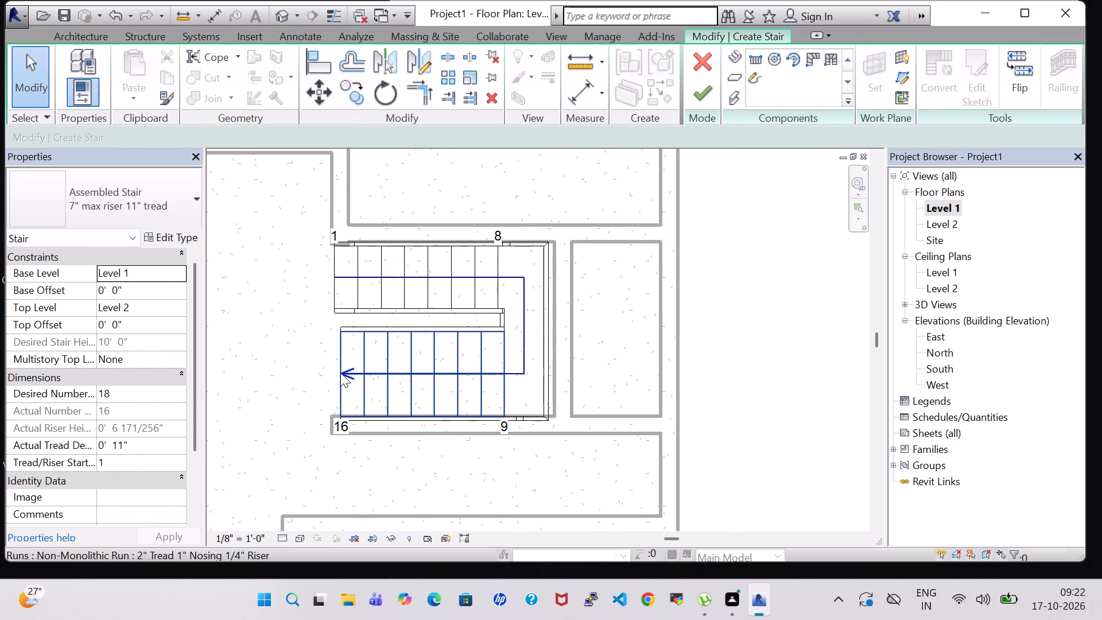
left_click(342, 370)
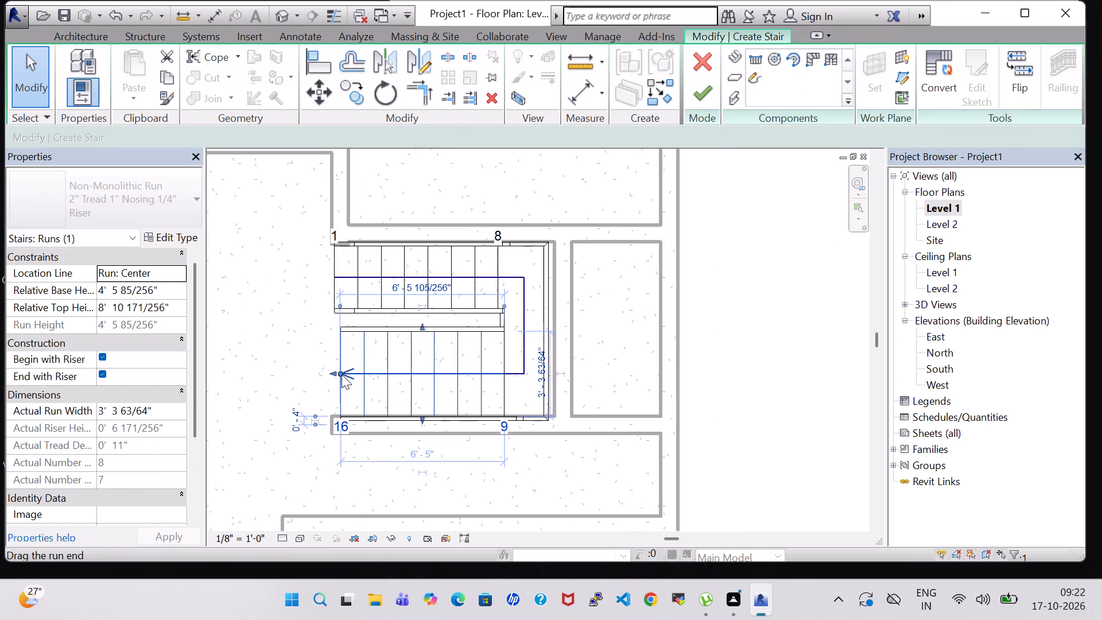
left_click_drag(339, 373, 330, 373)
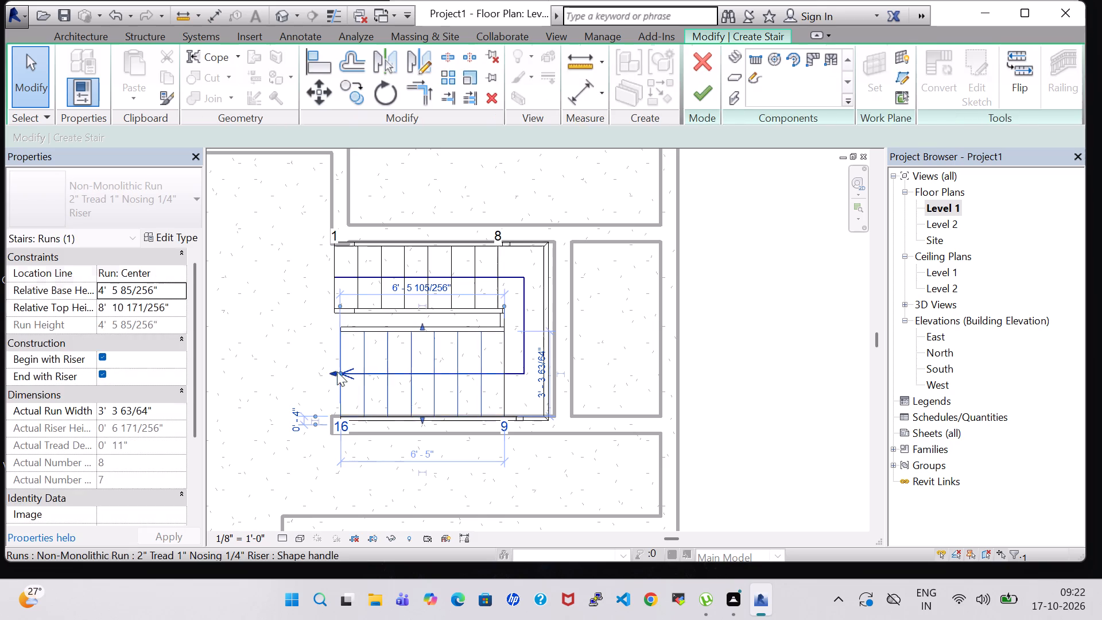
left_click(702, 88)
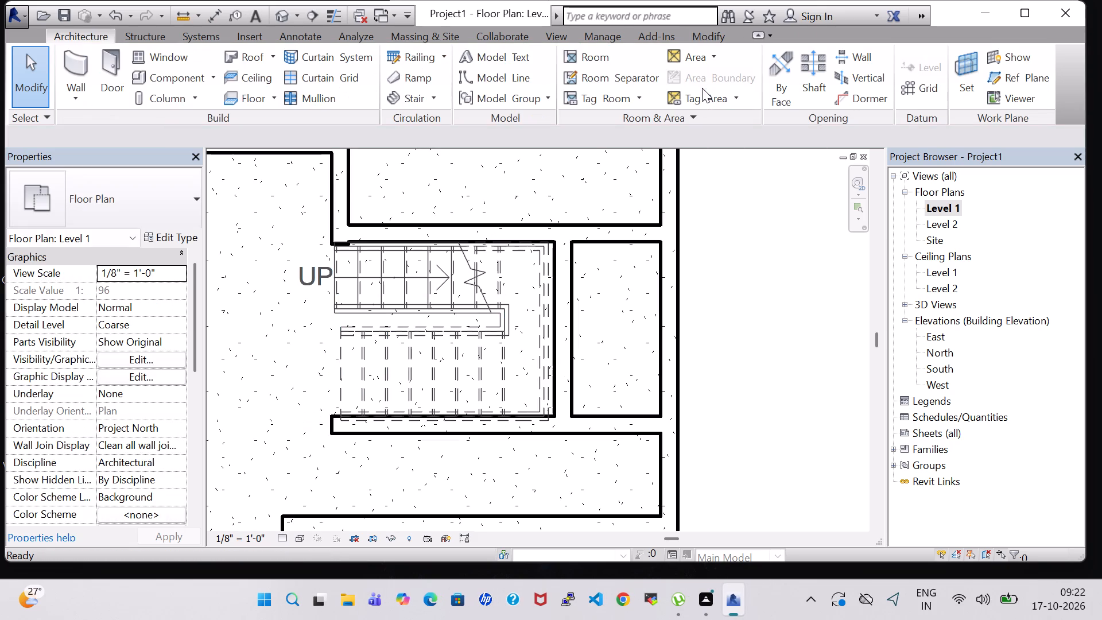
Hide the Roofs category in the 3D view through its visibility/graphics overrides.
left_click(281, 11)
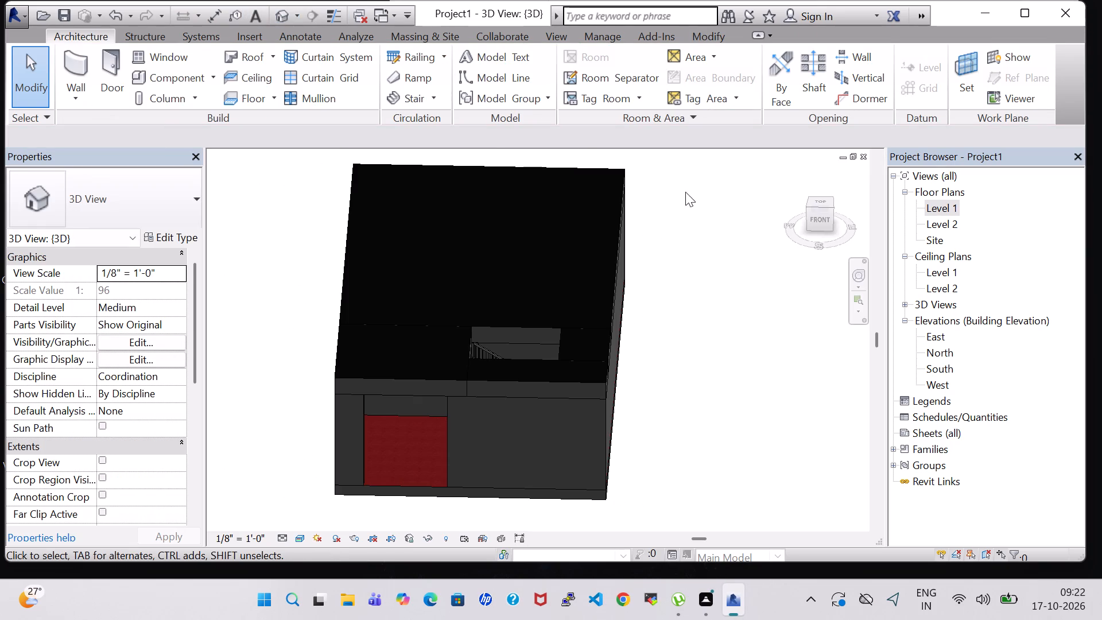
middle_click_drag(691, 364, 603, 400, "shift")
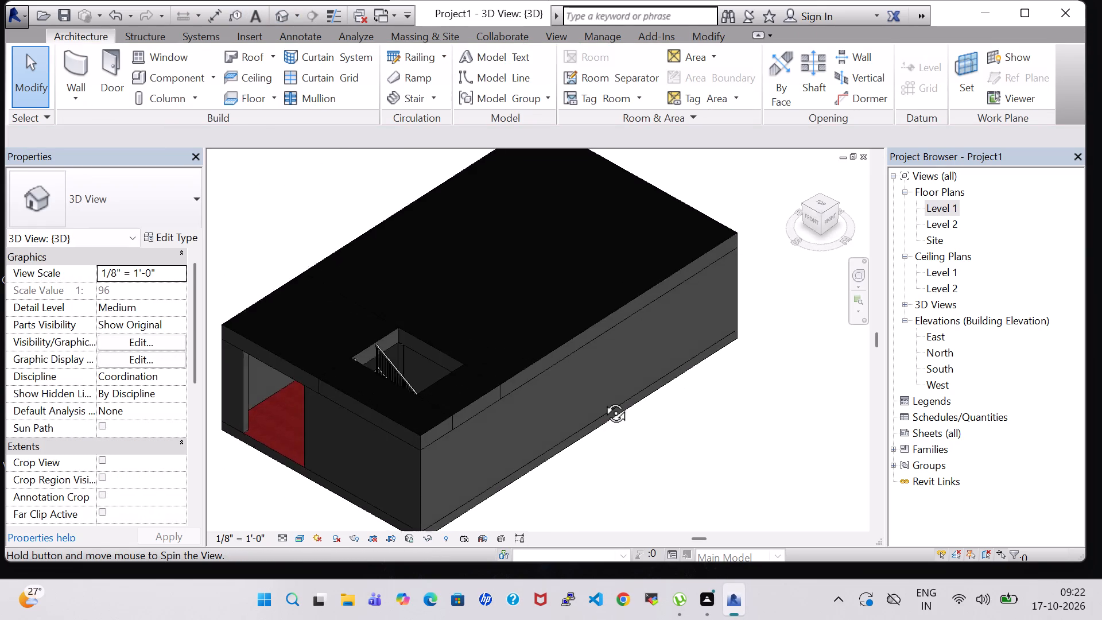
middle_click_drag(603, 400, 686, 268, "shift")
middle_click_drag(712, 315, 722, 336, "shift")
middle_click_drag(709, 339, 807, 352)
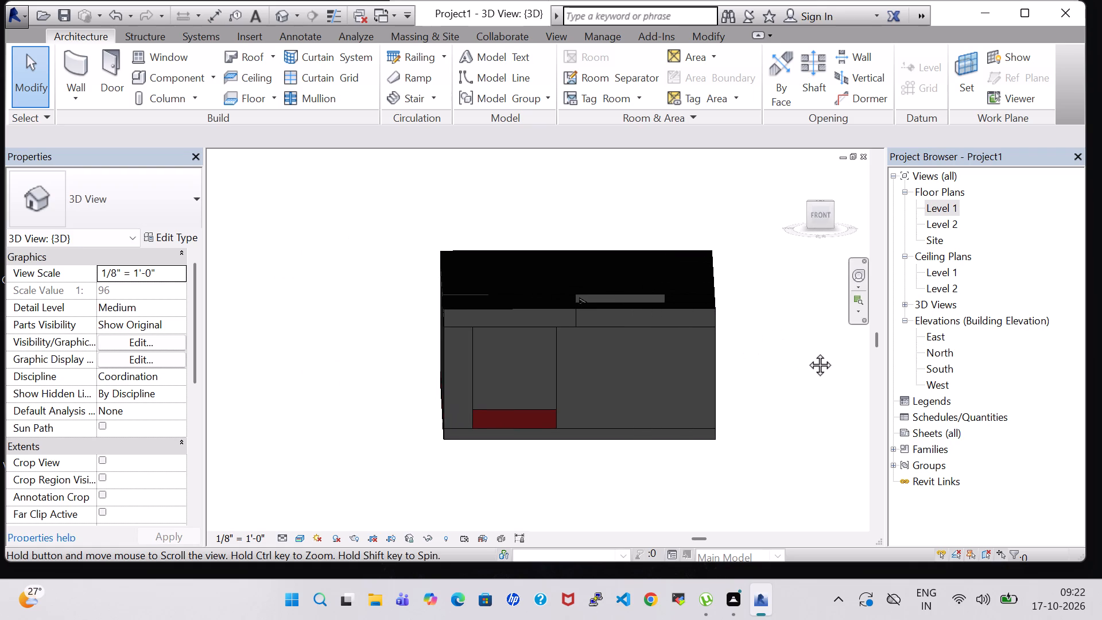
middle_click_drag(807, 352, 779, 347)
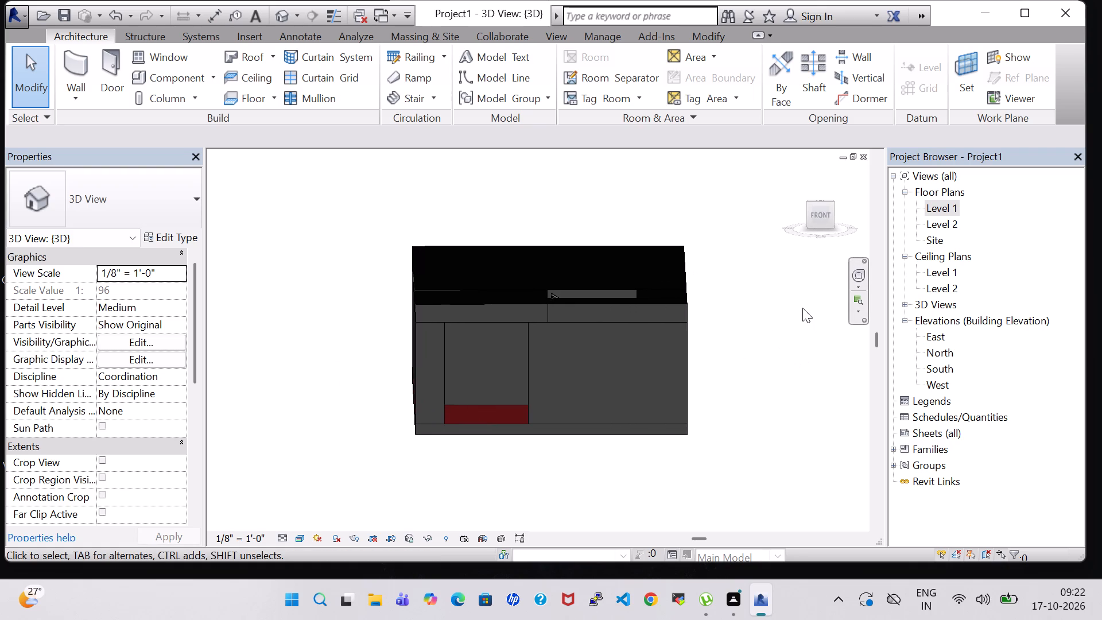
type("vv")
left_click(295, 252)
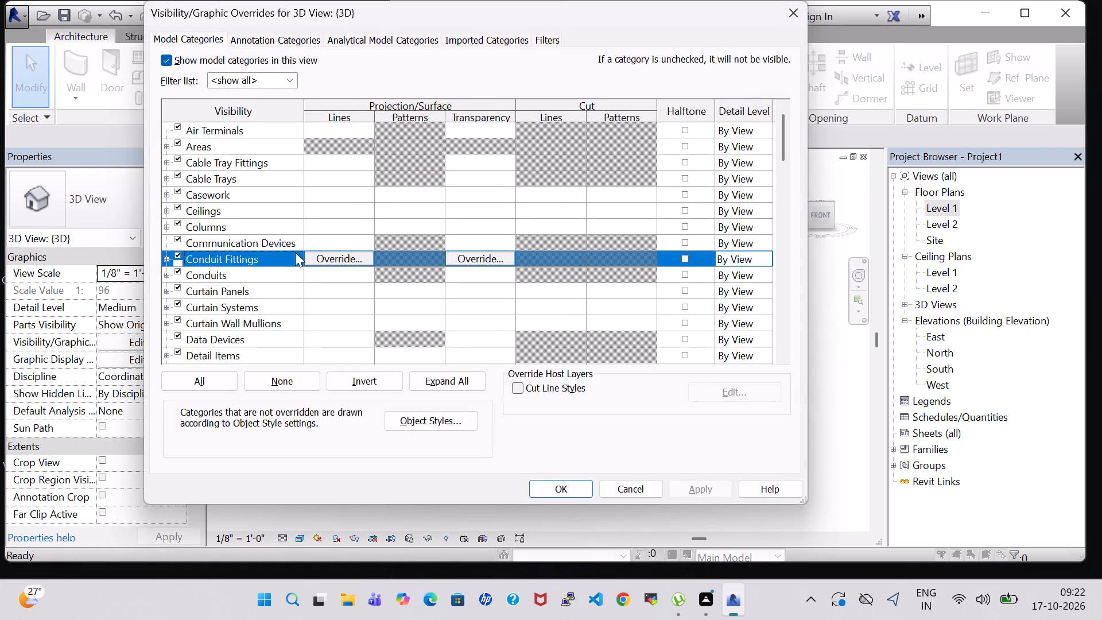
key("r")
scroll(189, 281, "down", 4)
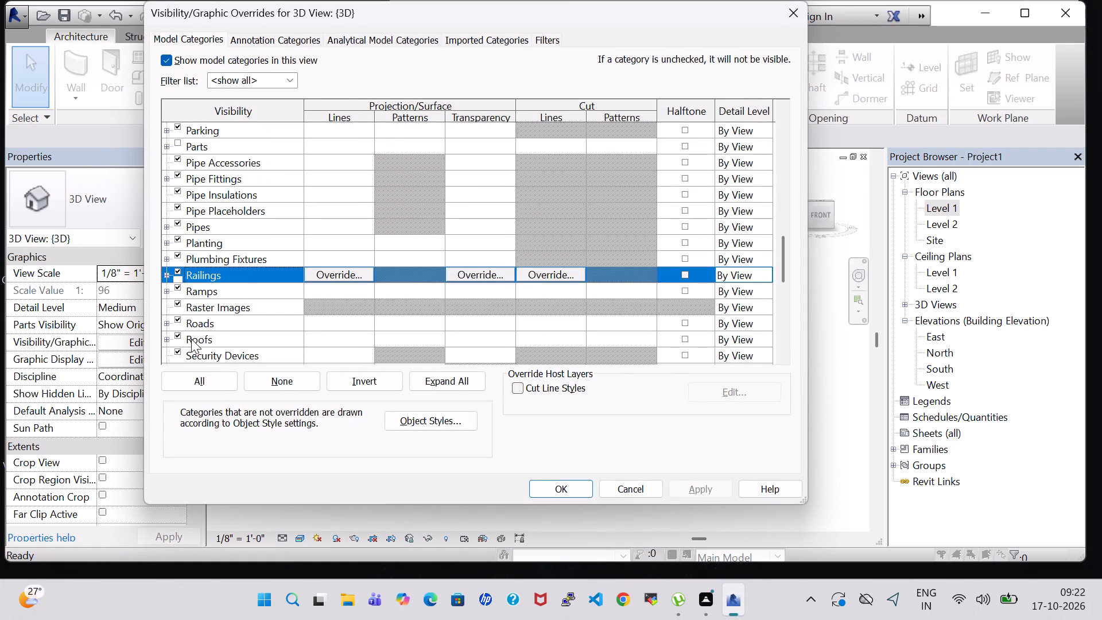
left_click(179, 334)
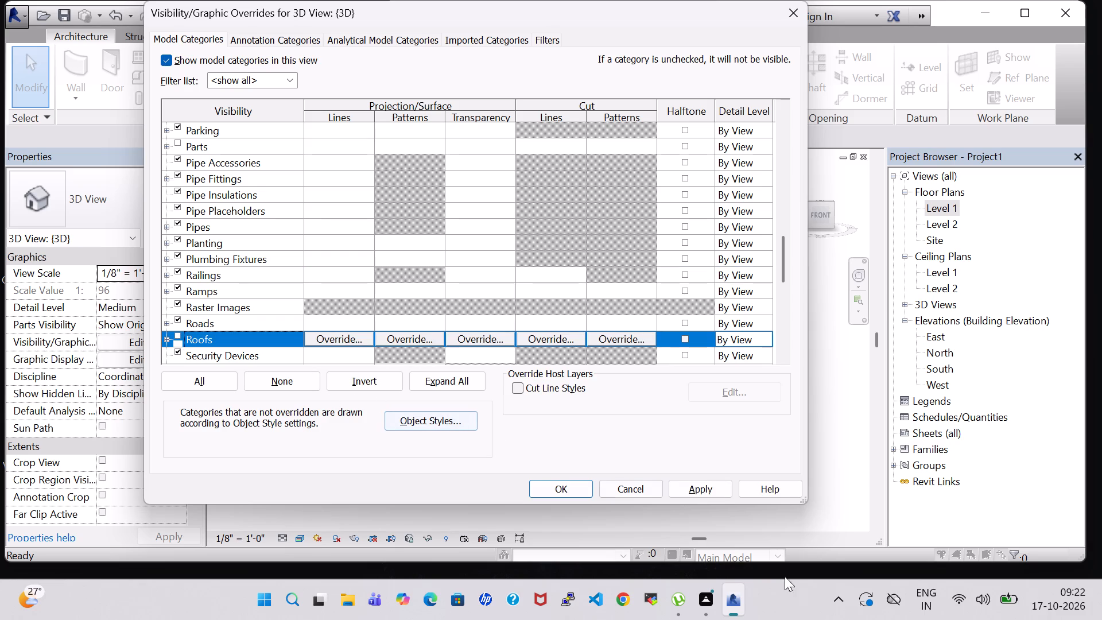
left_click(703, 491)
left_click(556, 489)
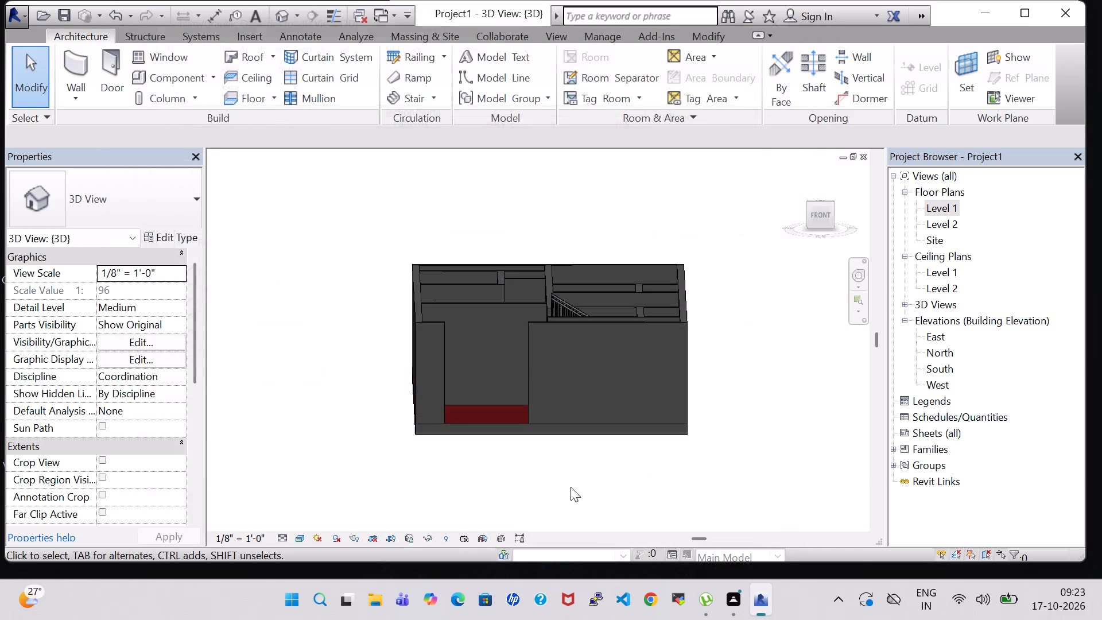
left_click(756, 432)
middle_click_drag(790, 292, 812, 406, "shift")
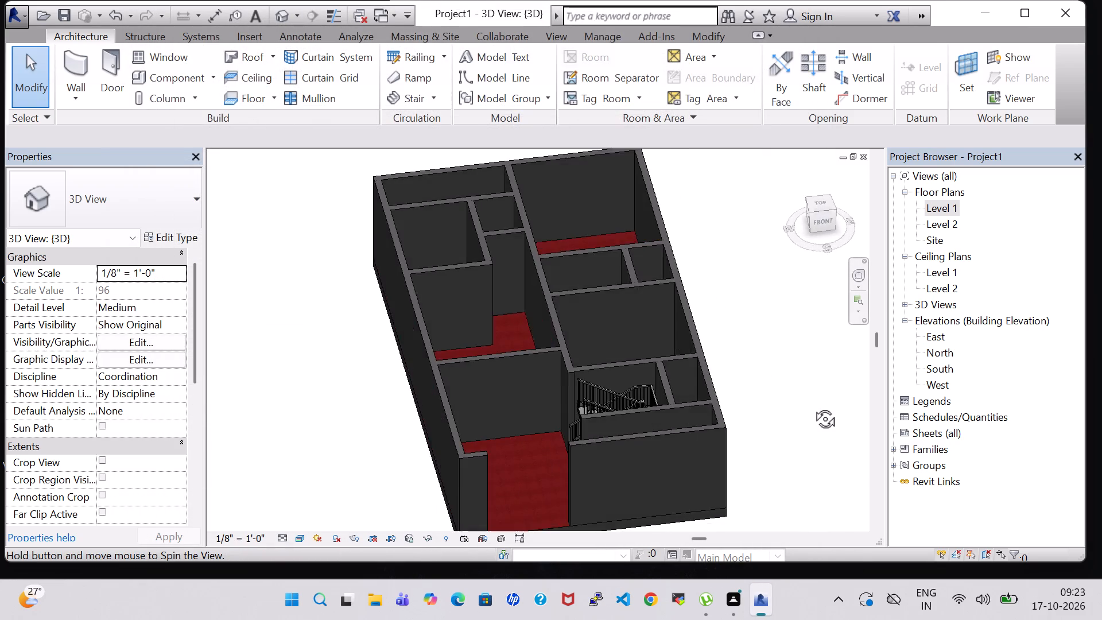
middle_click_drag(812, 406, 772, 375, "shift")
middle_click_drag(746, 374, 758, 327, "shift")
In the Level 1 plan, duplicate the type of the wall just east of the stair as a new wall type named inner.
double_click(952, 211)
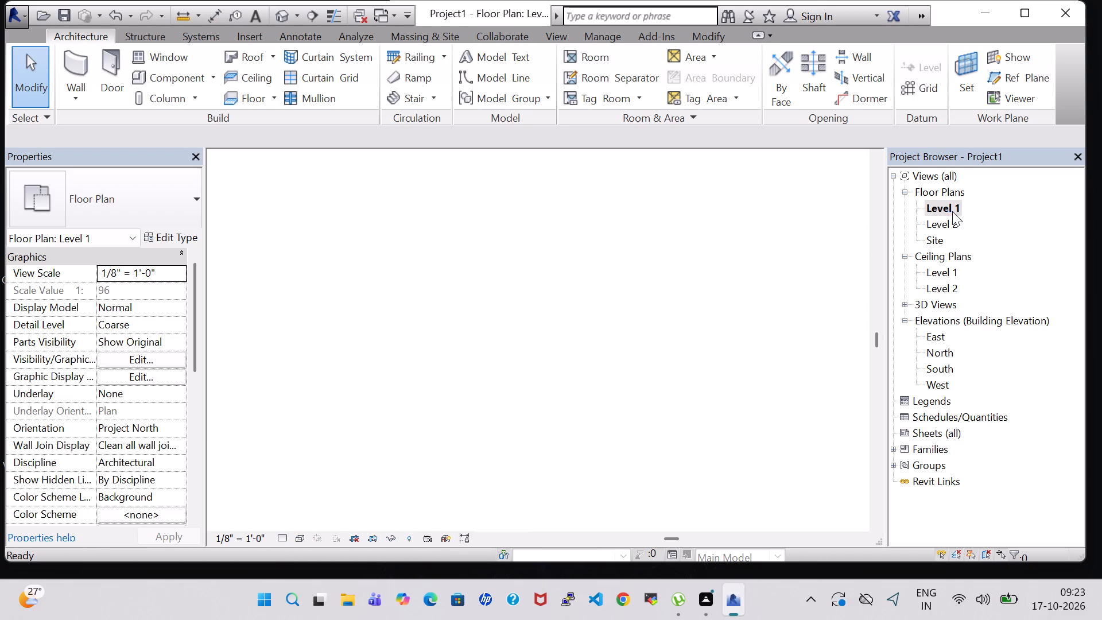
scroll(682, 282, "down", 2)
scroll(484, 237, "down", 2)
scroll(433, 212, "down", 1)
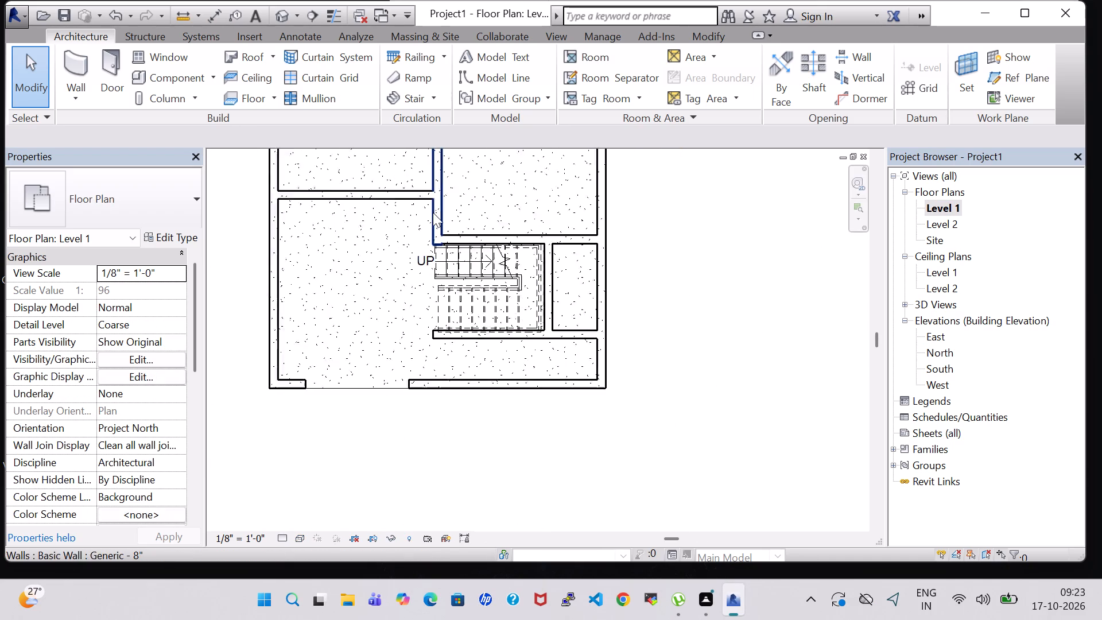
scroll(433, 212, "down", 3)
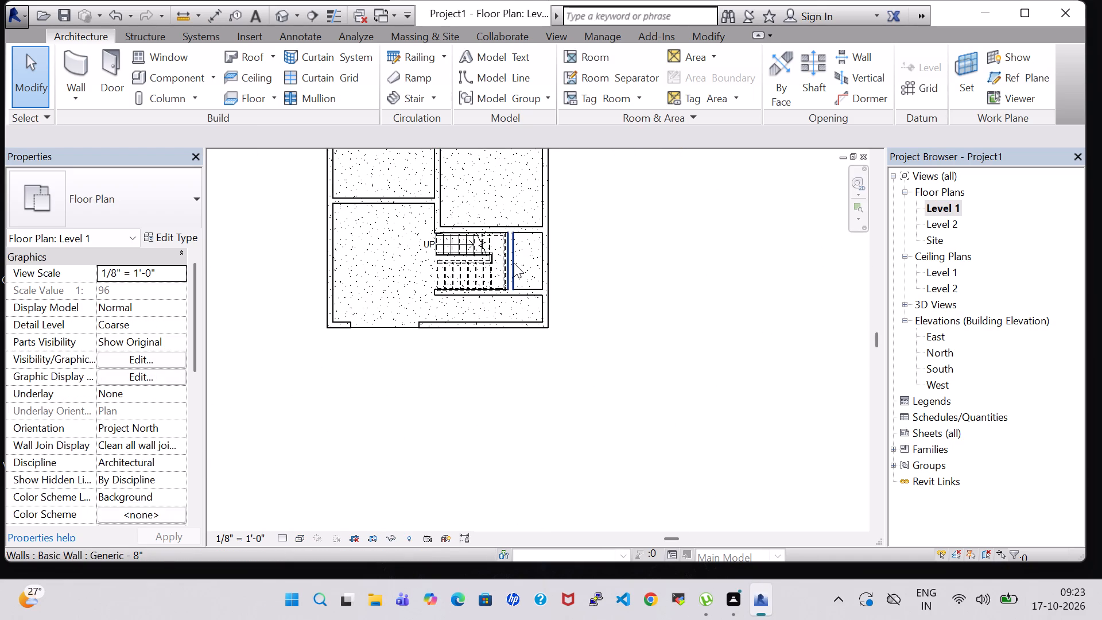
left_click(514, 263)
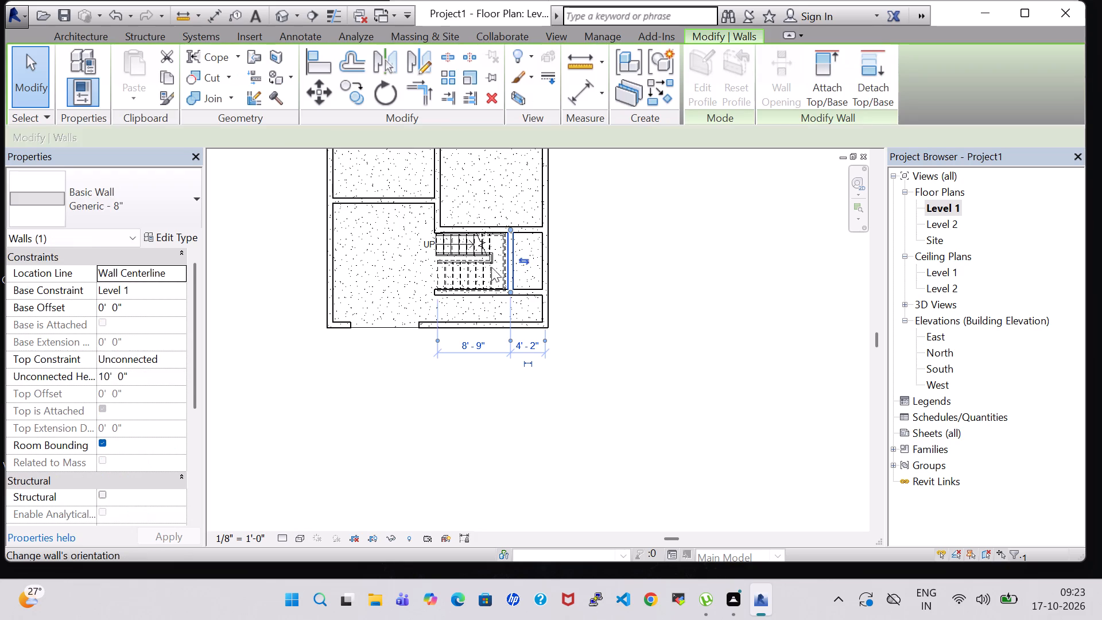
left_click(169, 239)
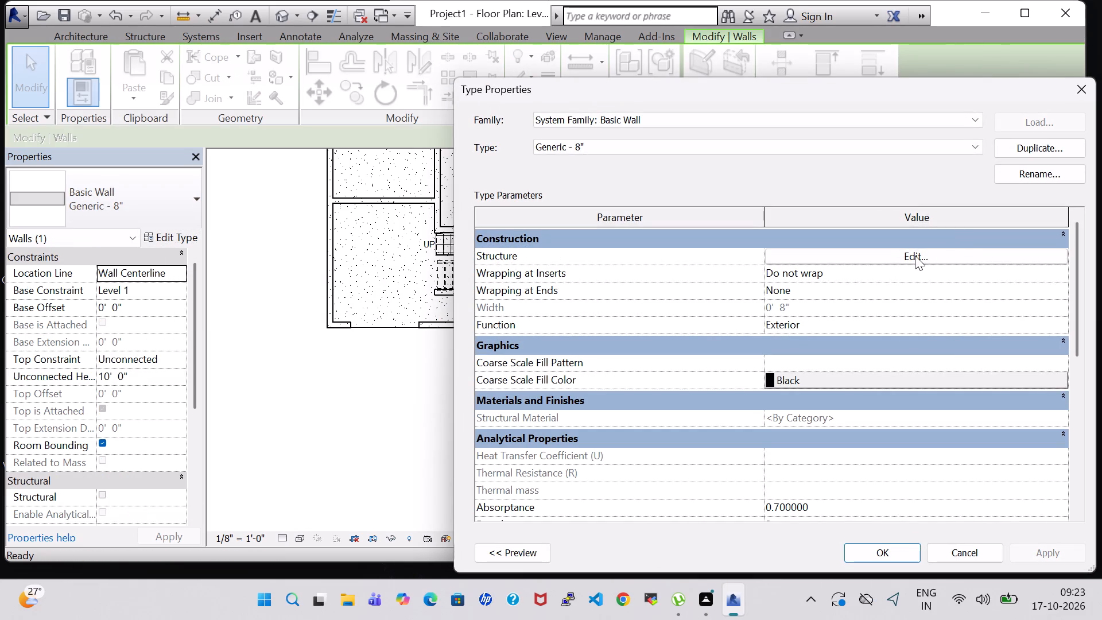
left_click(1049, 149)
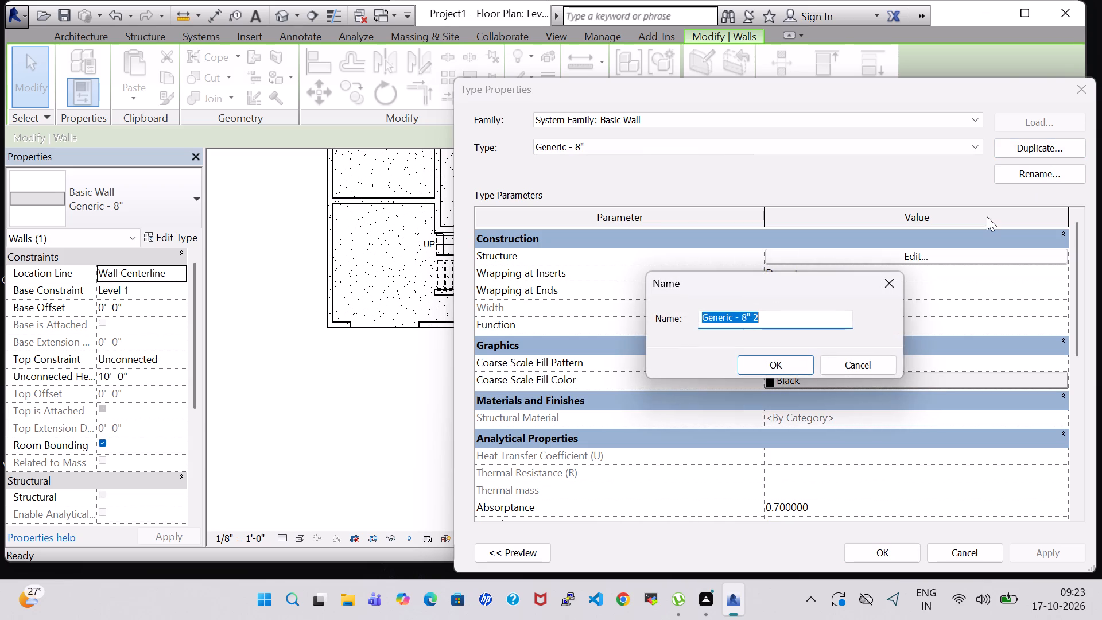
key("BackSpace")
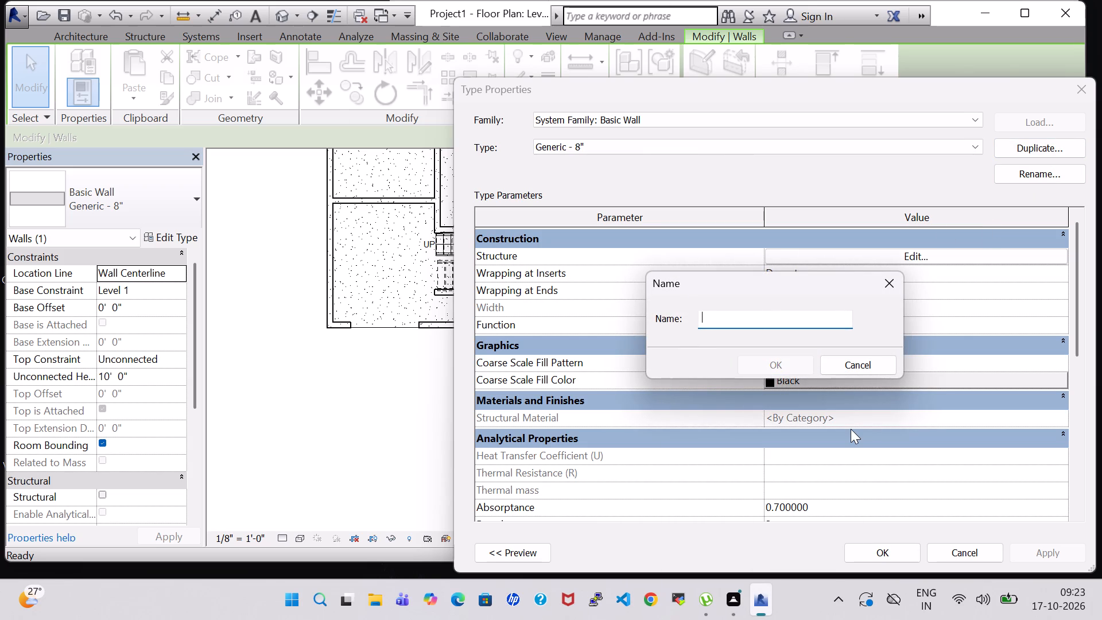
type("inner")
key("Return")
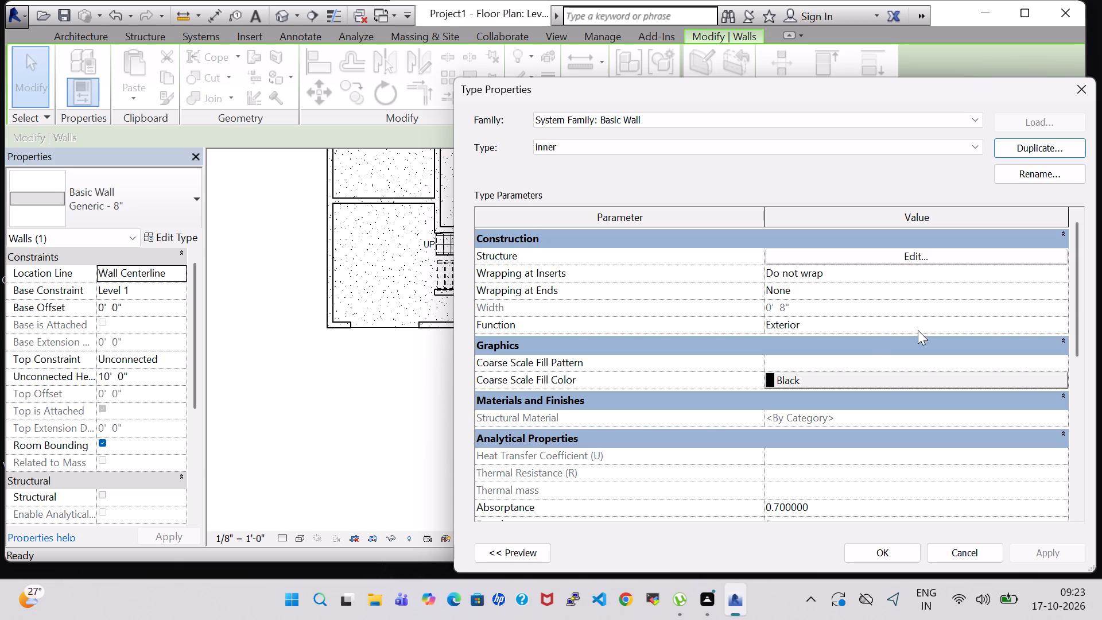
Set the structure layer thickness of the inner wall type to 6" and apply the type to the wall.
scroll(918, 330, "down", 1)
scroll(899, 288, "up", 1)
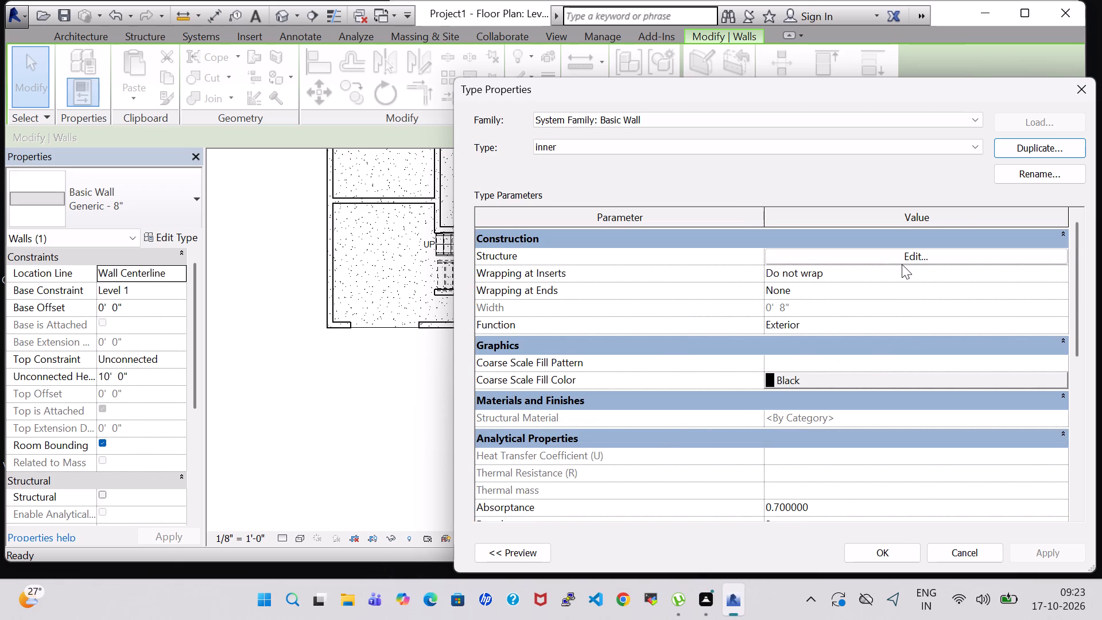
left_click(902, 262)
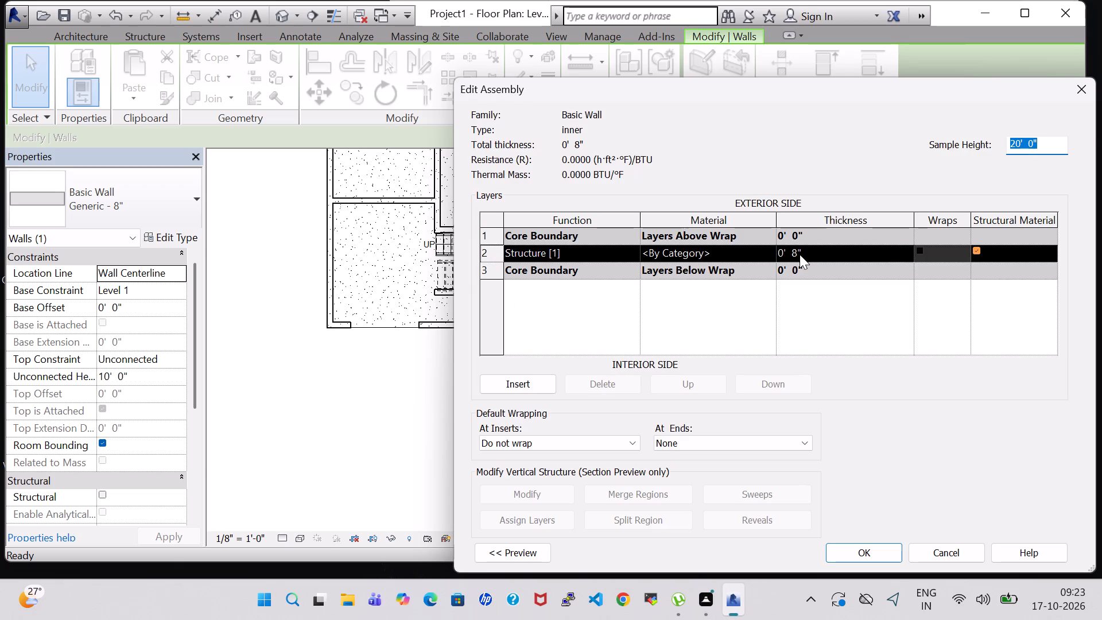
left_click(800, 254)
key("BackSpace")
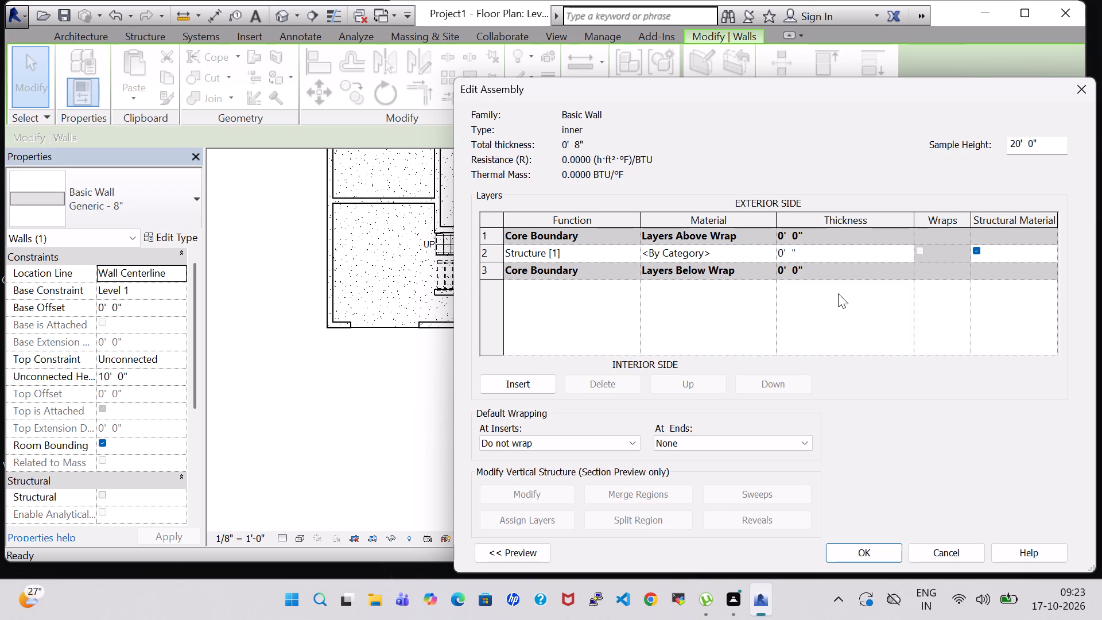
key("6")
left_click(852, 556)
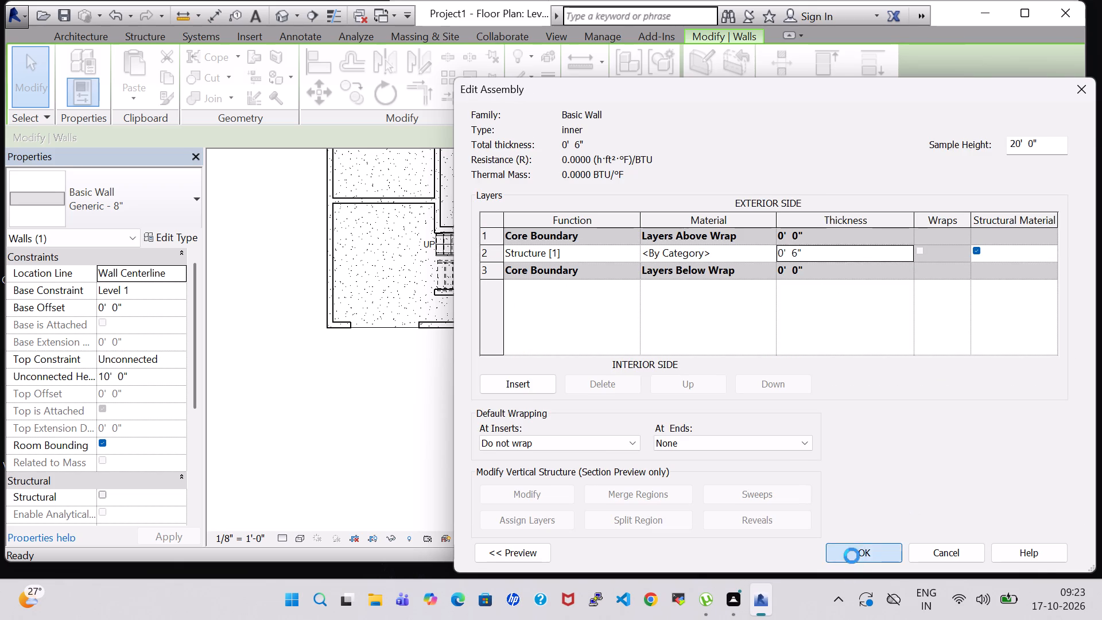
left_click(897, 559)
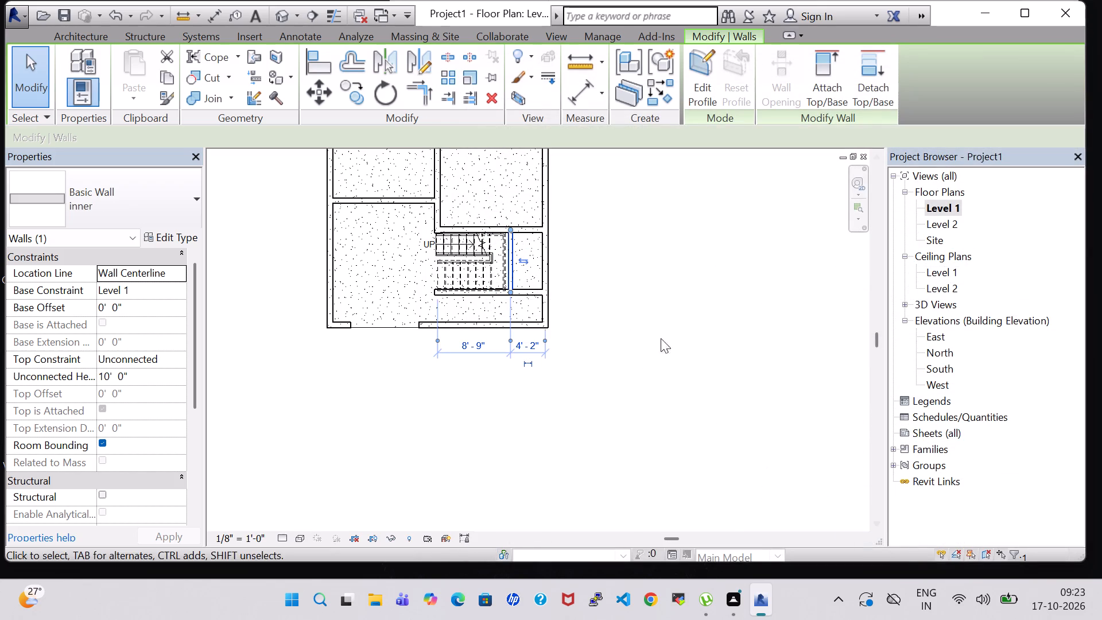
Inspect the layer structure of the inner type on the wall just east of the stair, leaving it unedited.
scroll(412, 292, "up", 3)
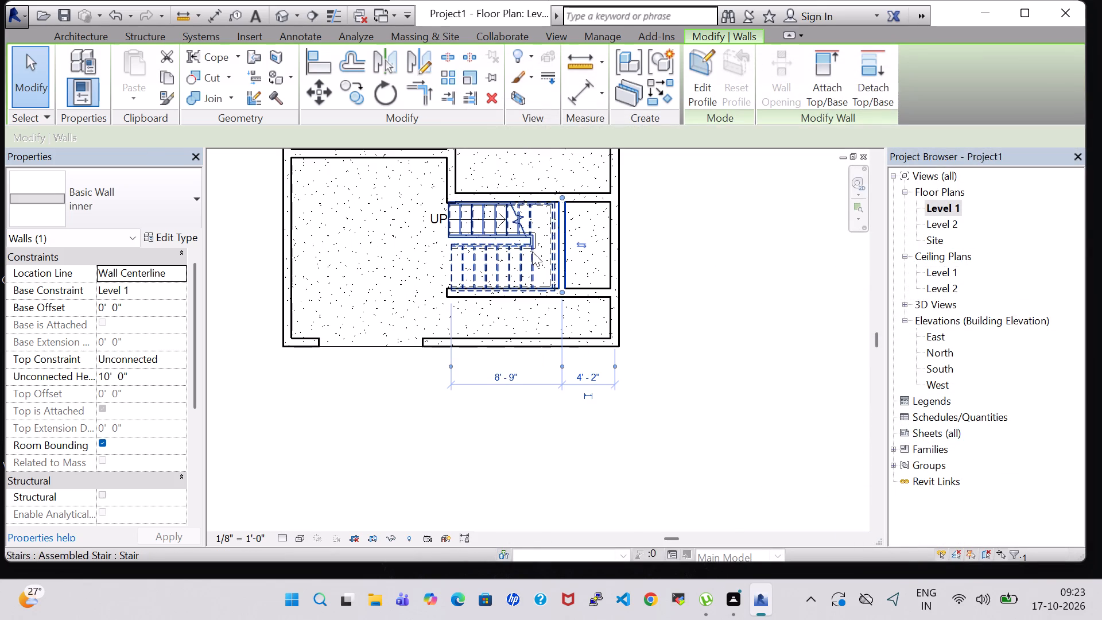
left_click(697, 247)
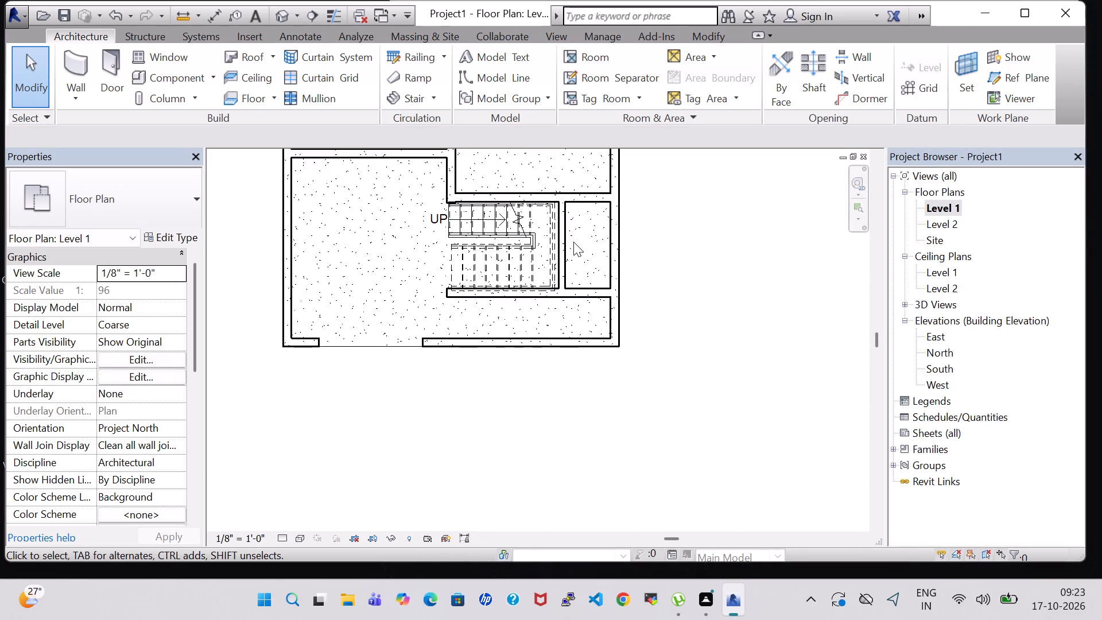
left_click(563, 242)
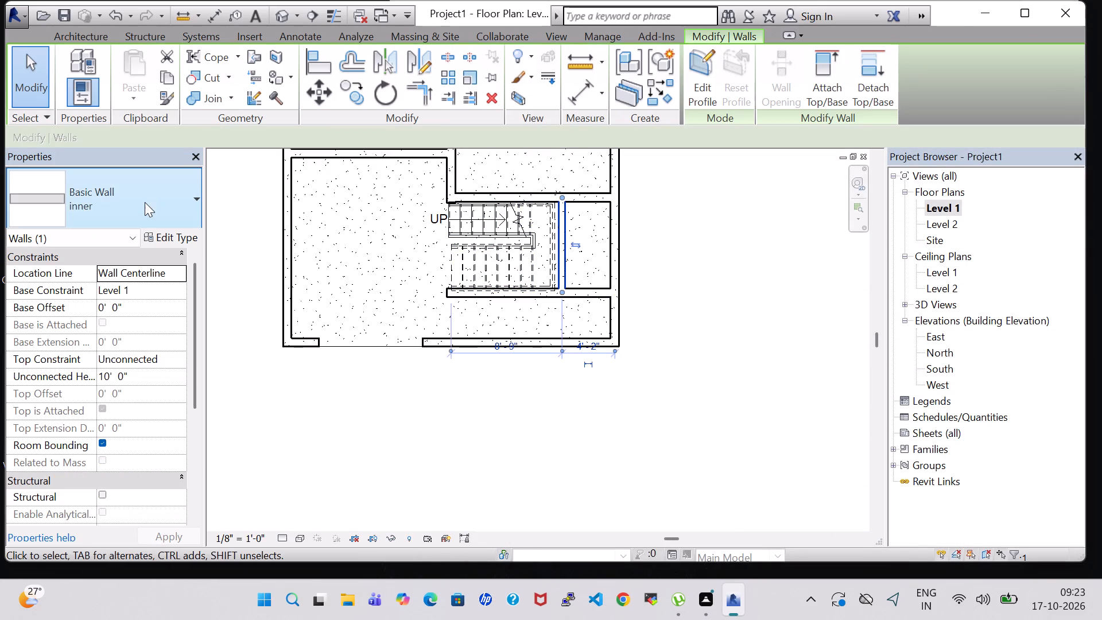
left_click(168, 236)
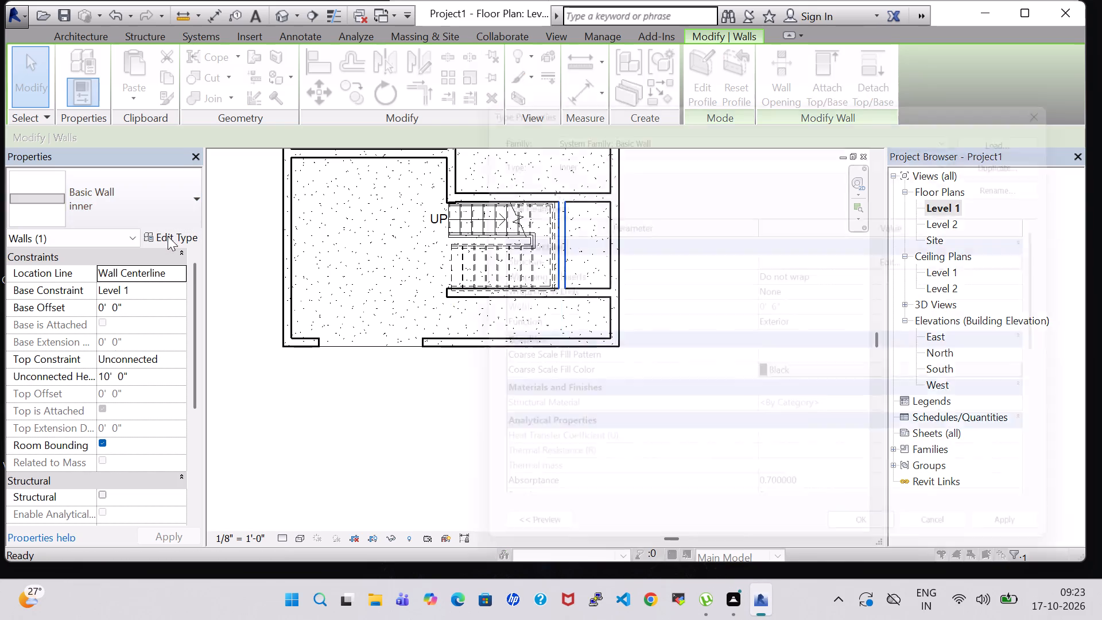
left_click(907, 254)
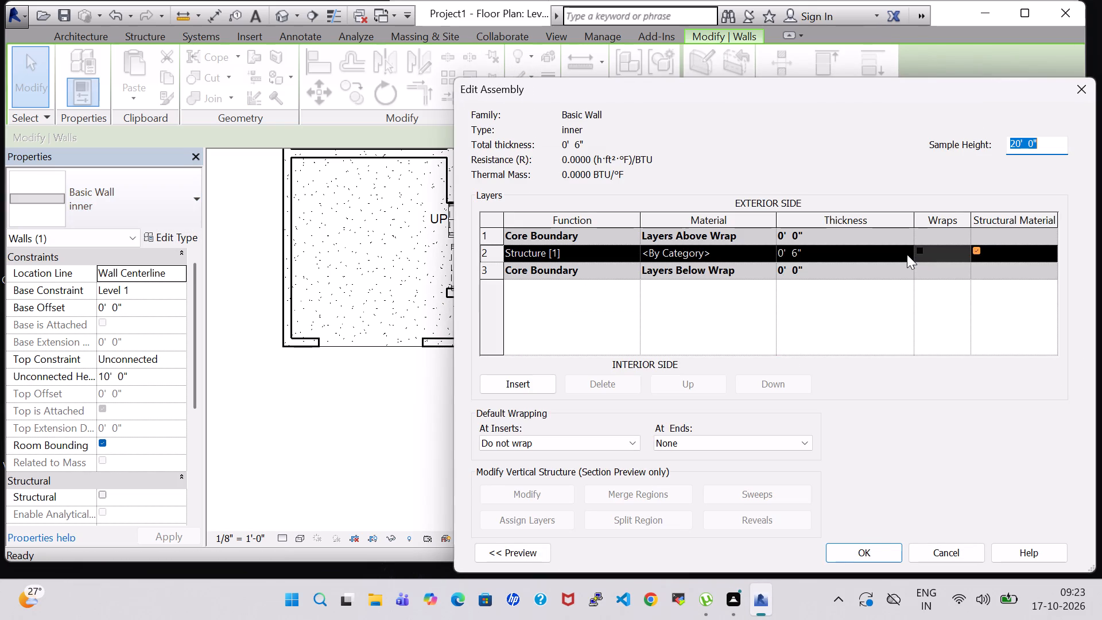
left_click(1082, 86)
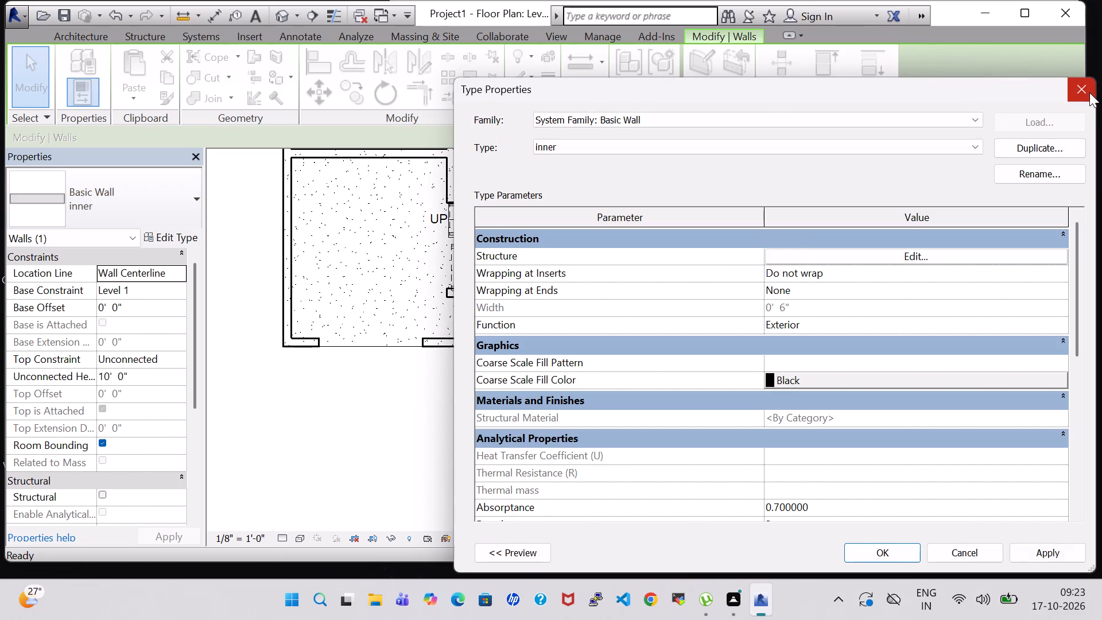
left_click(1089, 92)
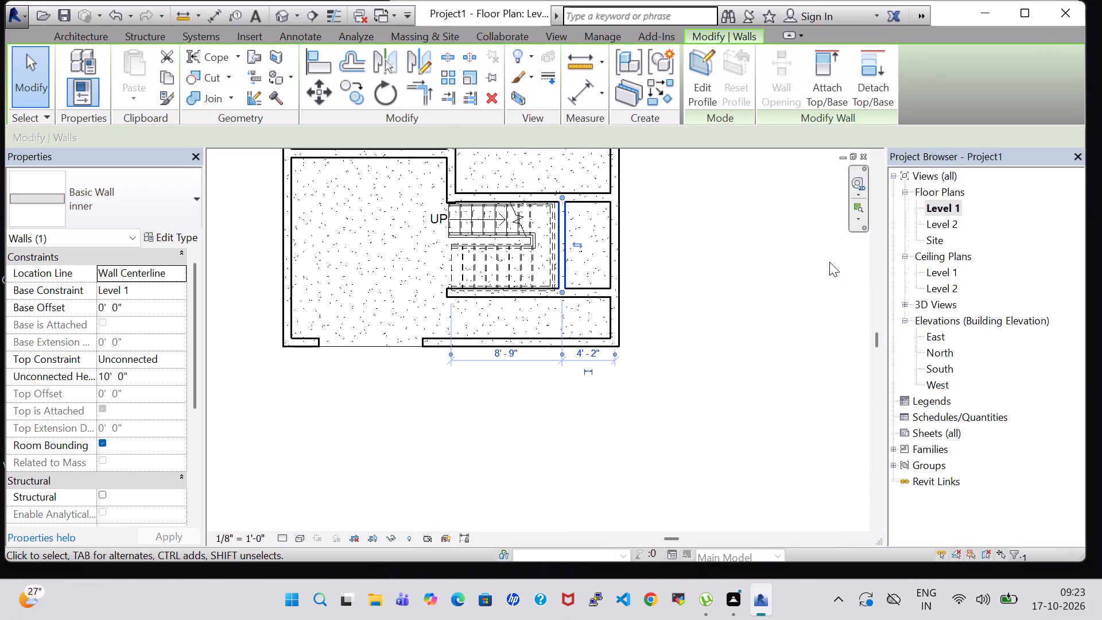
Change the horizontal wall along the stair's north side to the inner wall type.
scroll(706, 292, "down", 2)
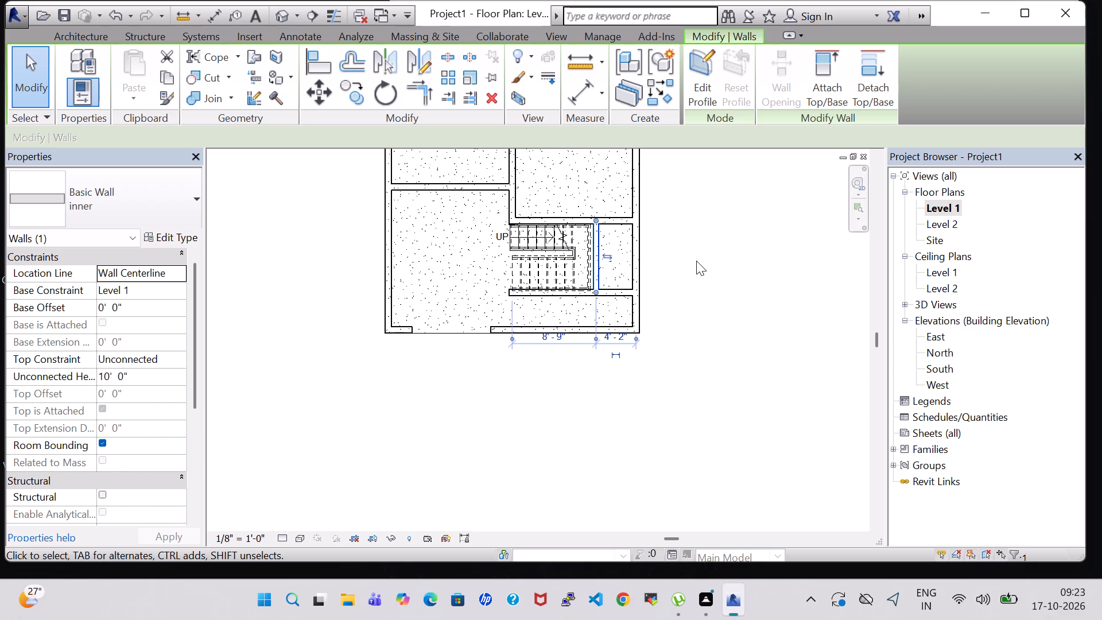
middle_click_drag(696, 261, 696, 327)
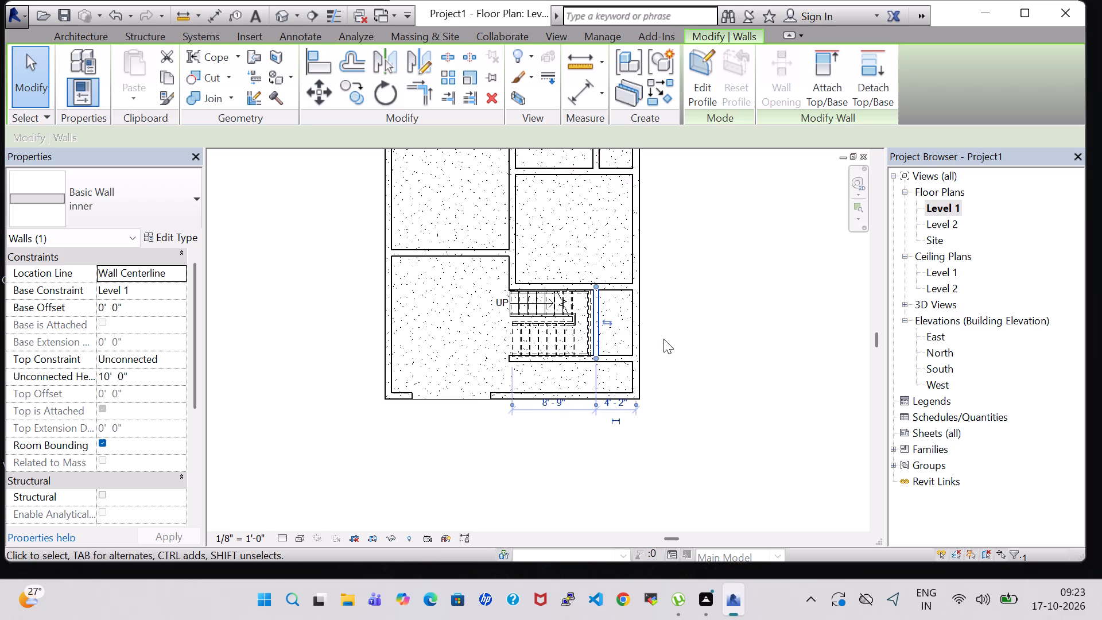
scroll(663, 339, "up", 3)
left_click(596, 257)
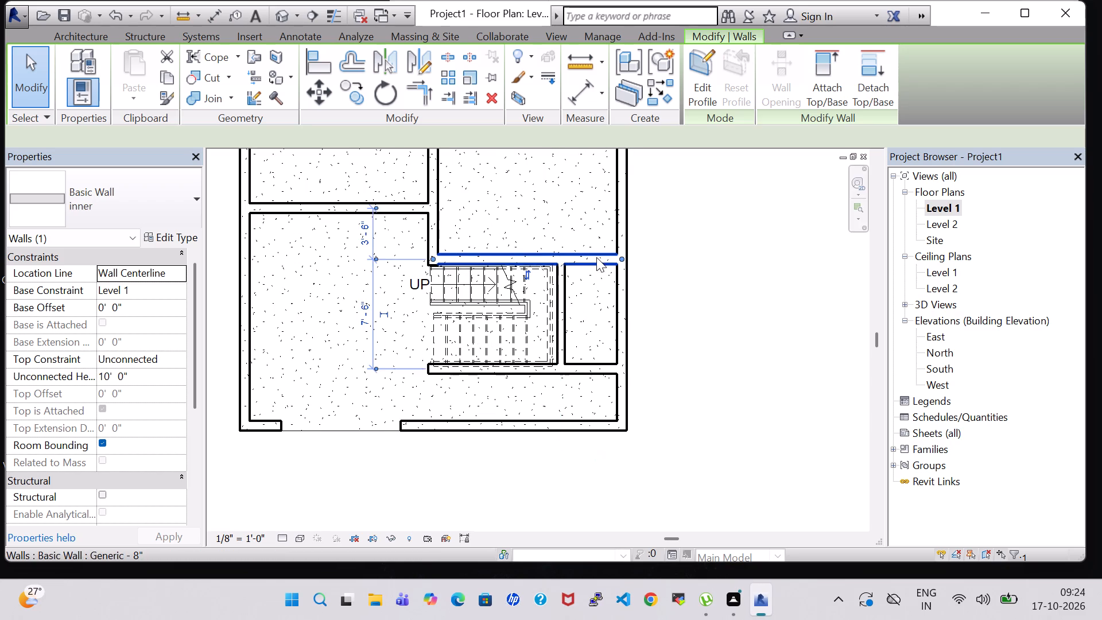
left_click(92, 206)
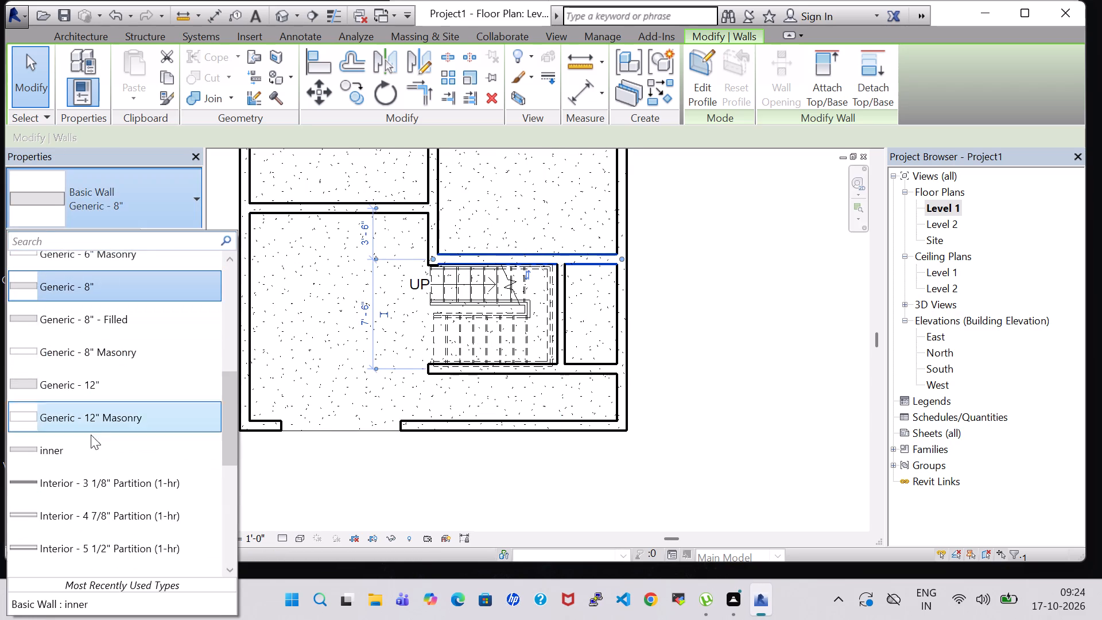
left_click(87, 451)
left_click(691, 341)
Apply the inner wall type to the south and north walls of the west room just below the northwest strip room.
scroll(723, 217, "down", 1)
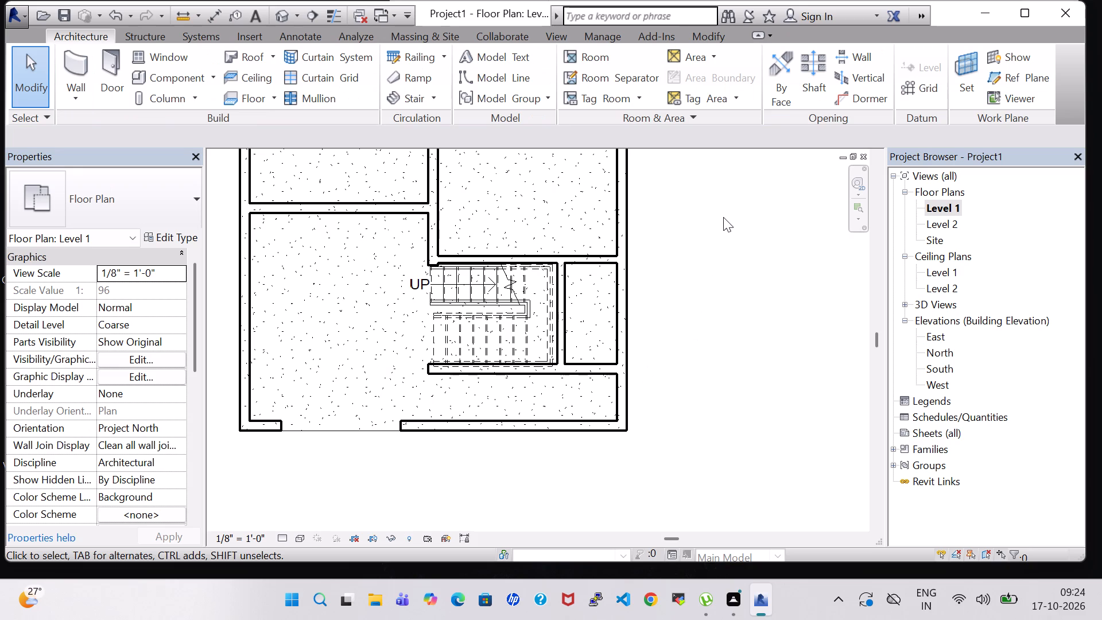
middle_click_drag(723, 217, 723, 247)
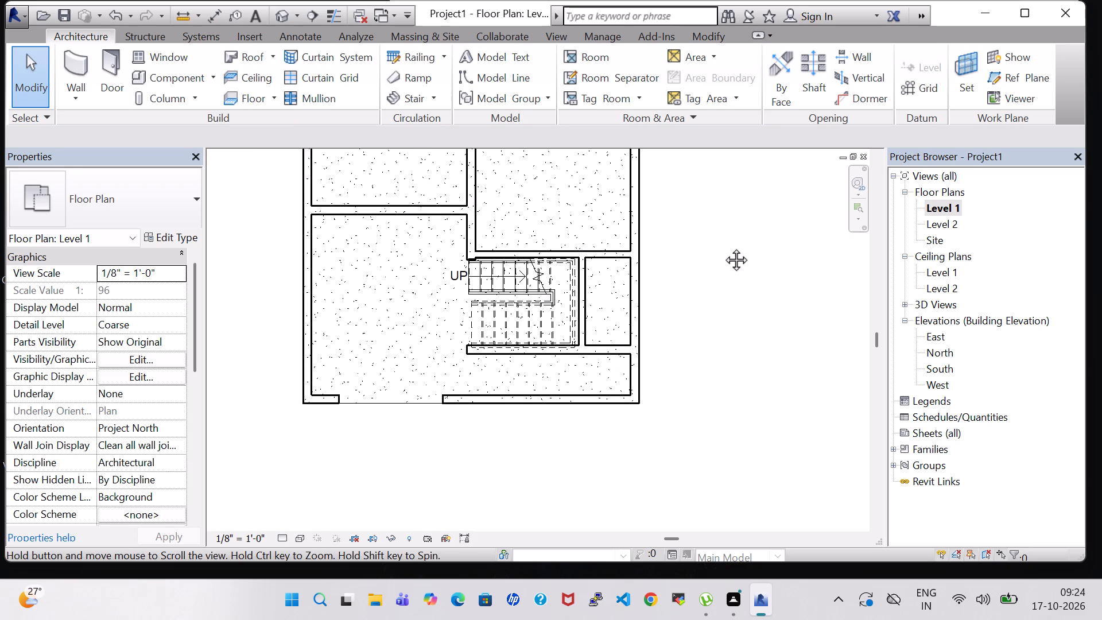
middle_click_drag(723, 247, 733, 352)
middle_click_drag(767, 310, 760, 371)
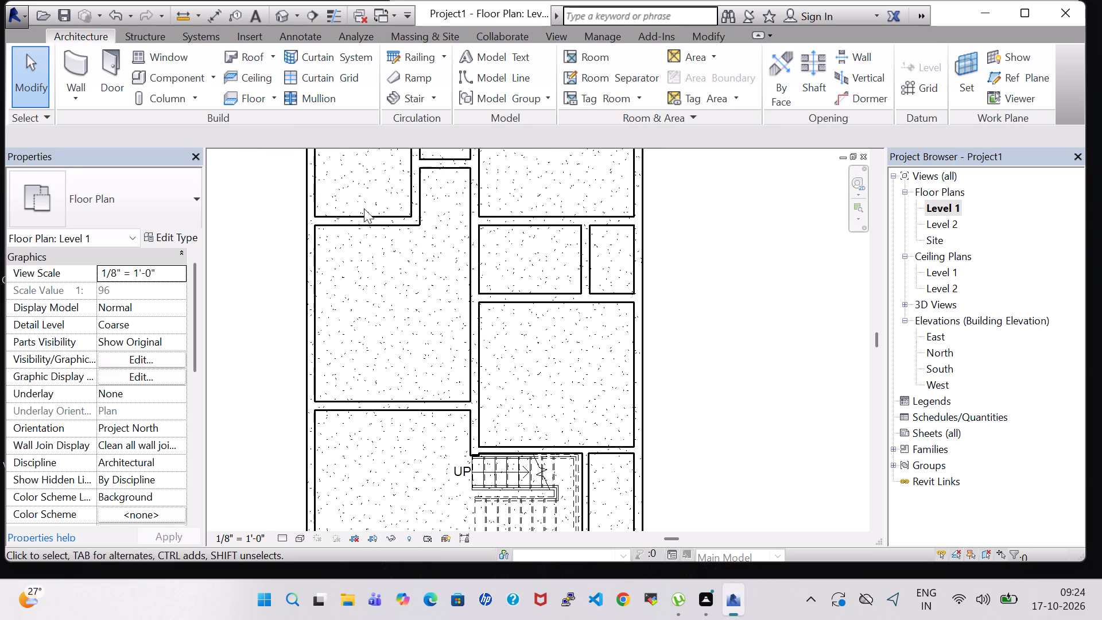
left_click(361, 218)
left_click(118, 193)
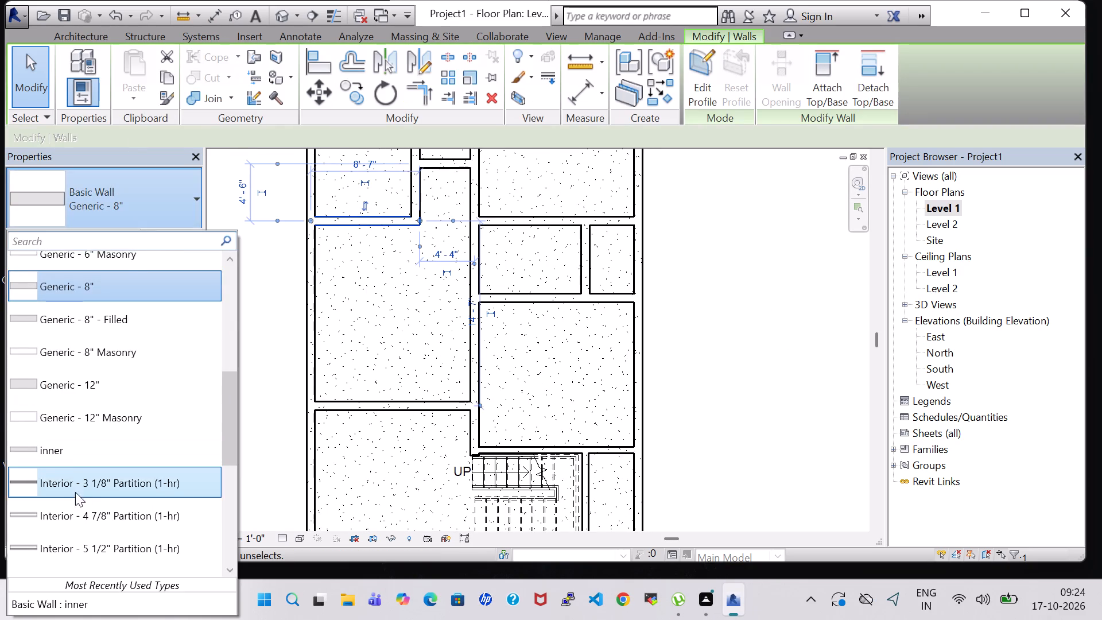
left_click(69, 458)
left_click(766, 246)
middle_click_drag(766, 246, 775, 360)
left_click(397, 210)
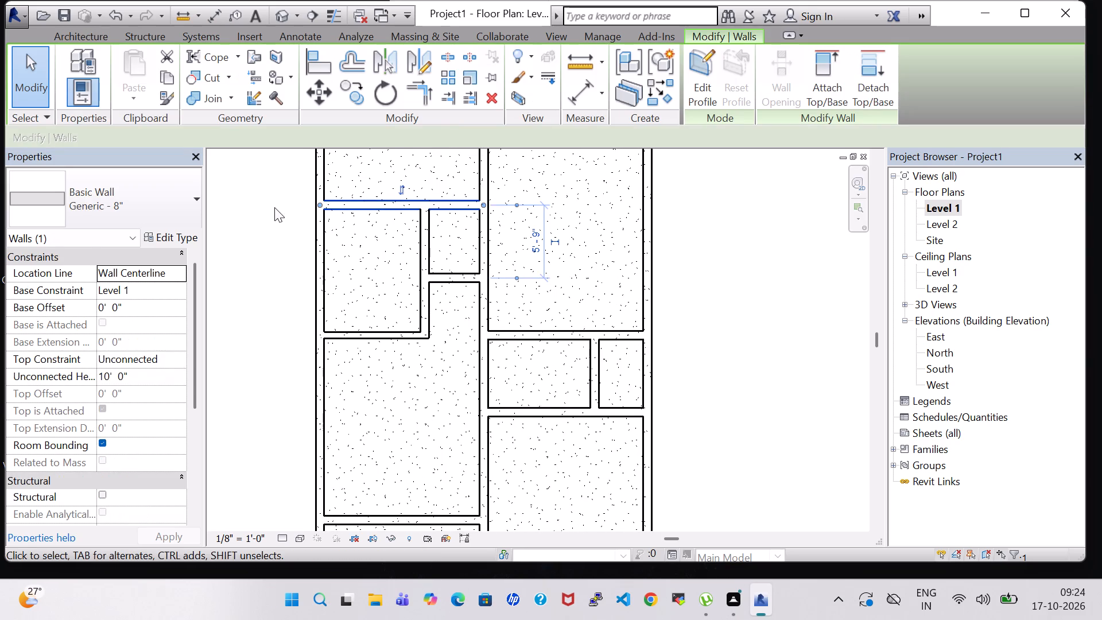
left_click(166, 188)
left_click(111, 451)
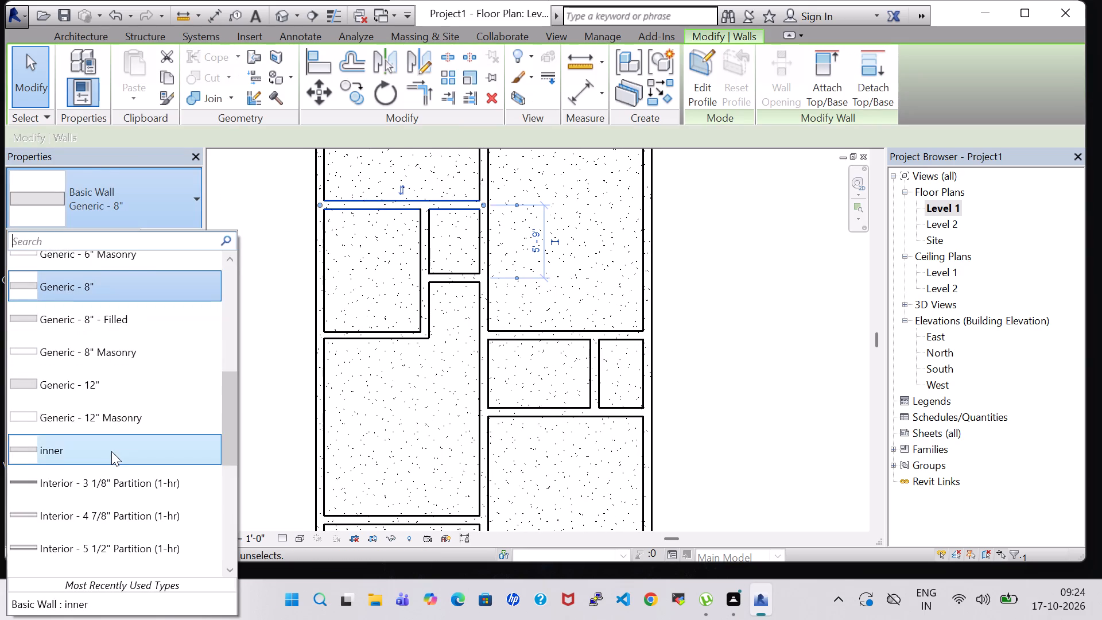
left_click(732, 282)
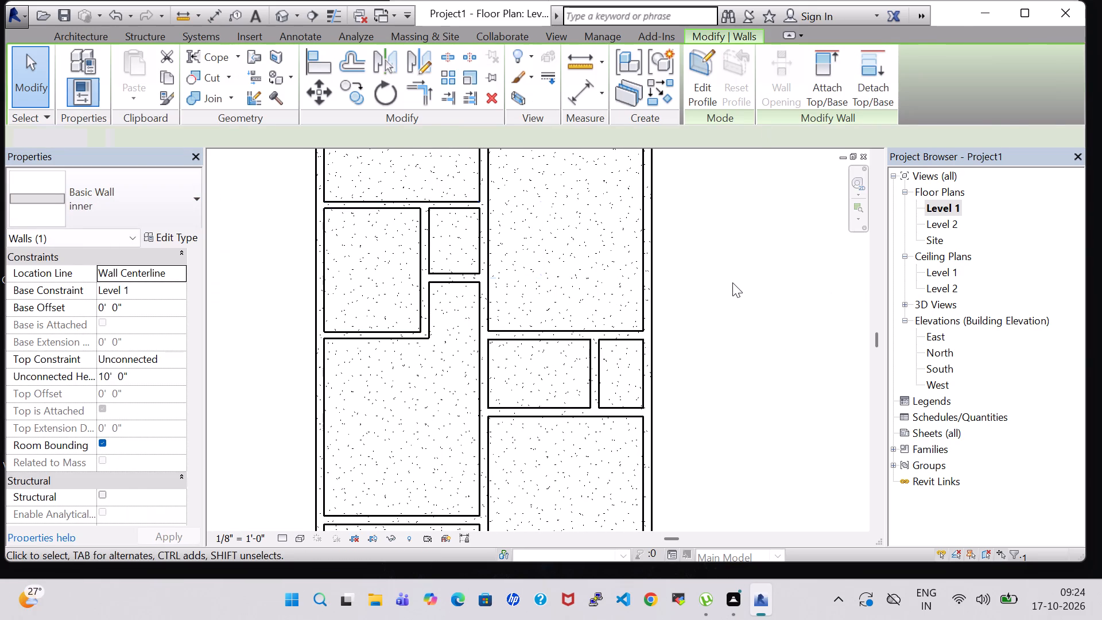
Apply the inner type to that west room's east wall and to the short south wall of the small room beside it.
scroll(703, 222, "down", 1)
middle_click_drag(703, 222, 706, 295)
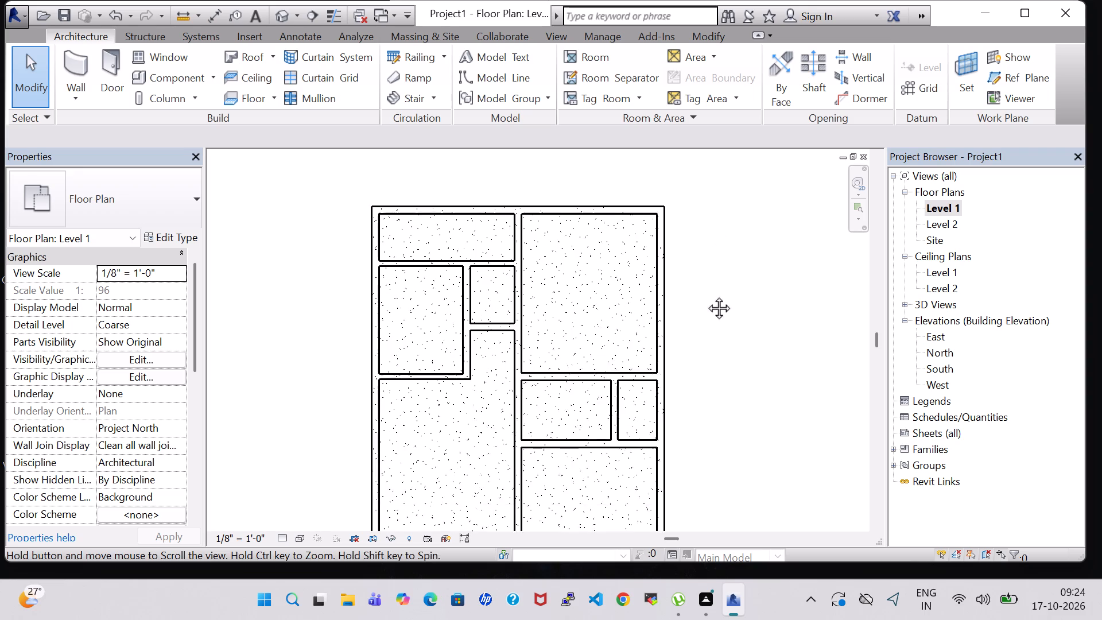
middle_click_drag(706, 295, 703, 321)
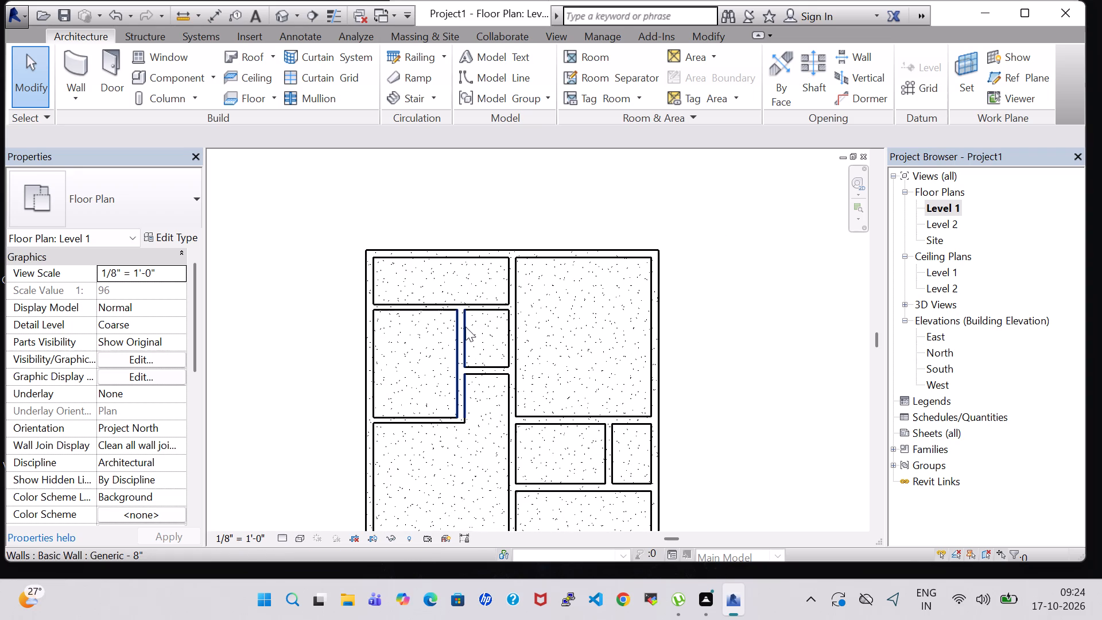
left_click(465, 327)
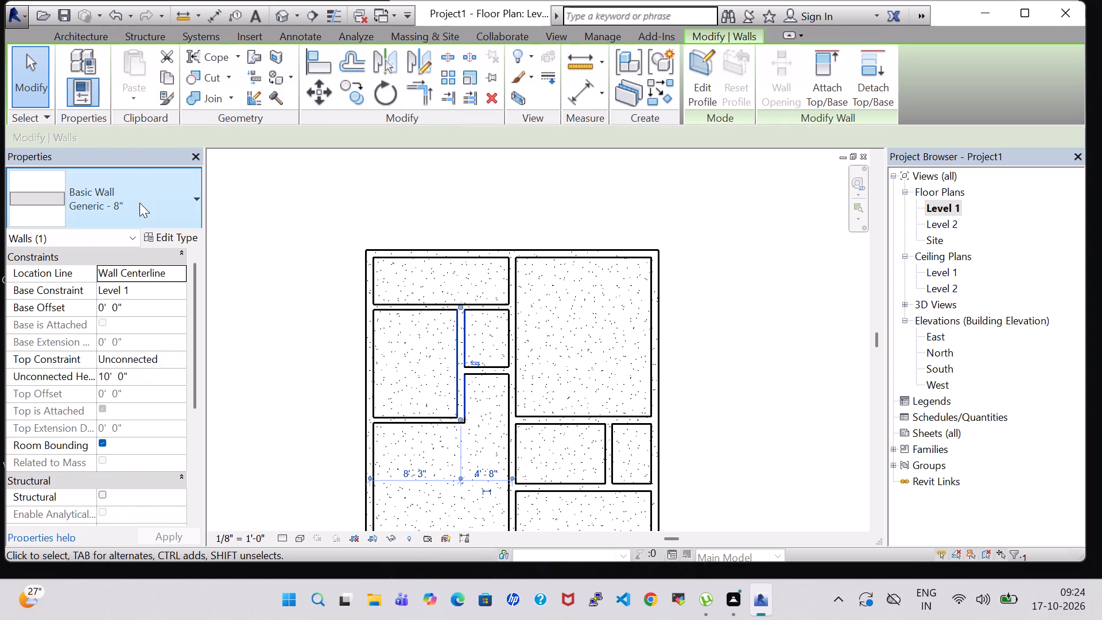
left_click(139, 203)
left_click(77, 444)
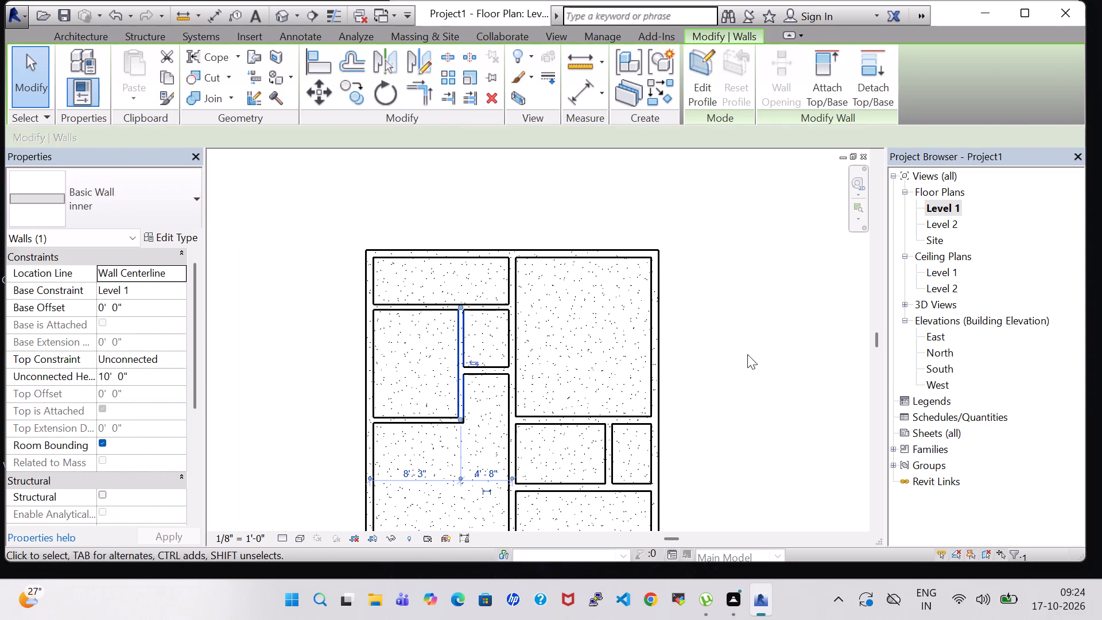
left_click(771, 345)
middle_click_drag(767, 338, 734, 241)
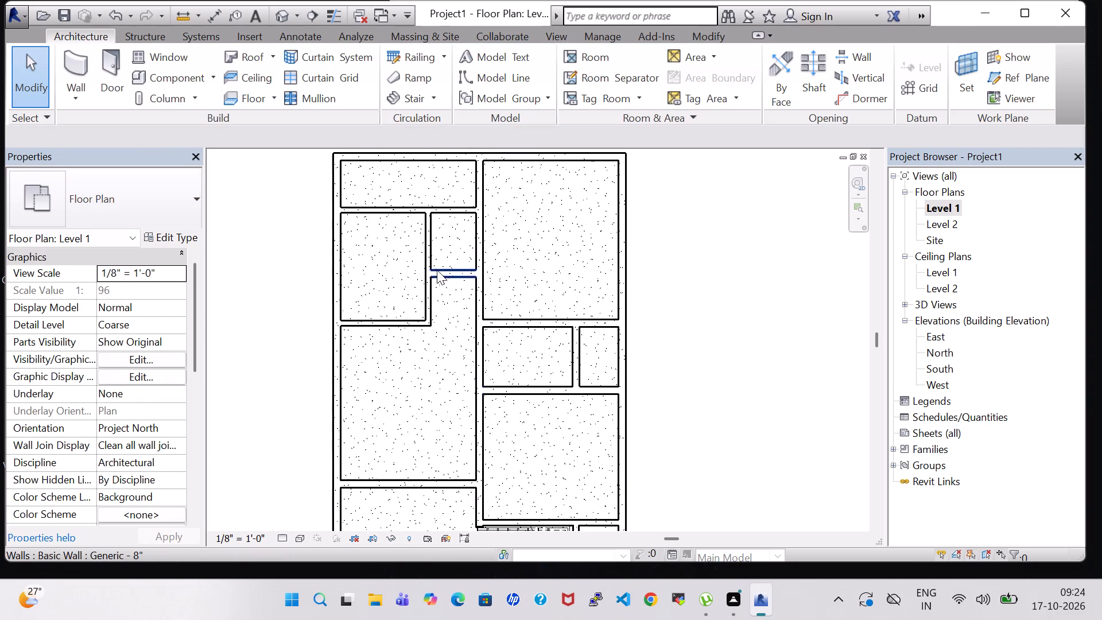
left_click(461, 271)
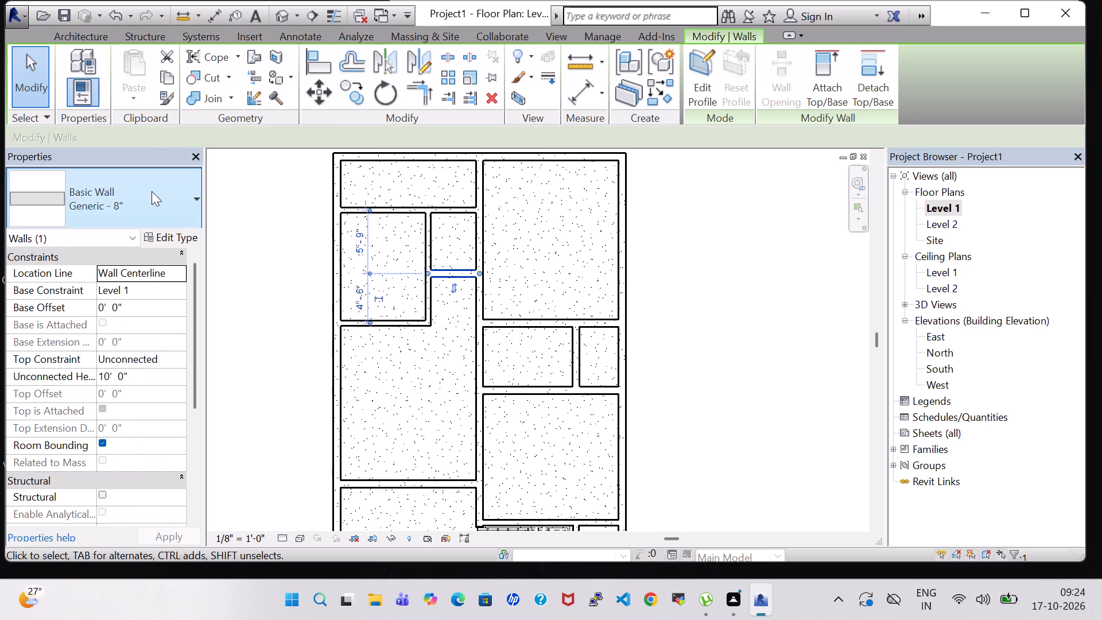
left_click(152, 191)
left_click(106, 443)
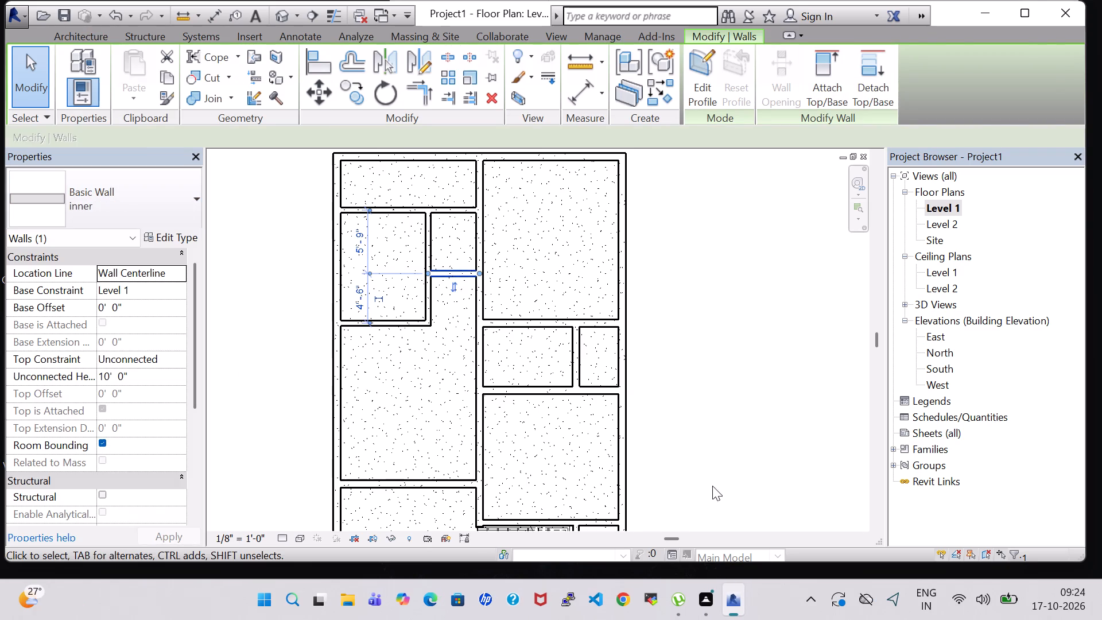
left_click(704, 376)
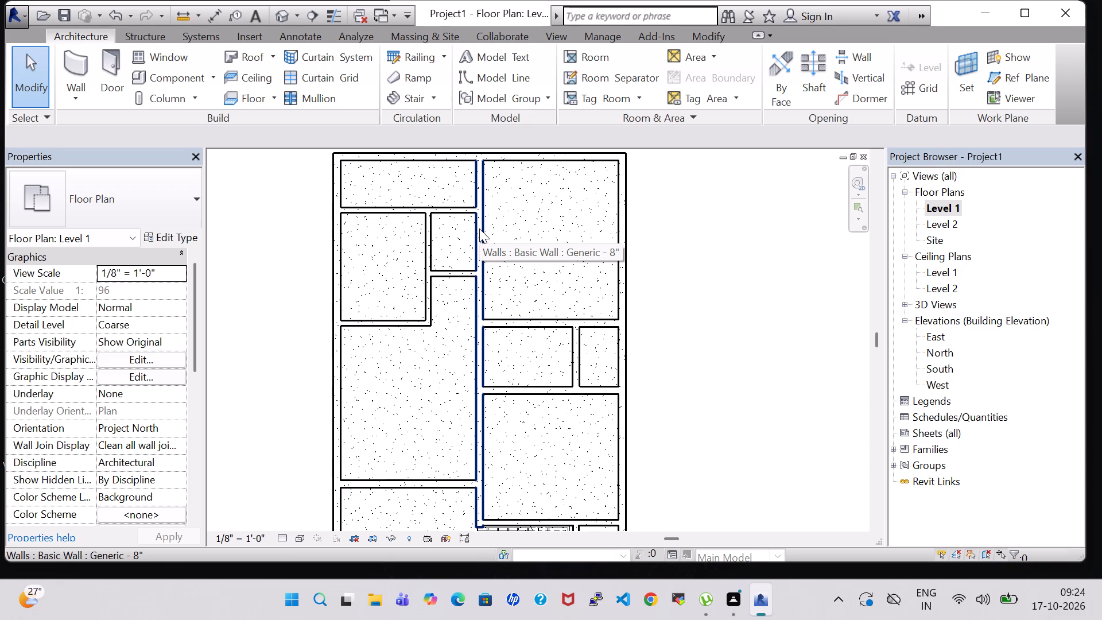
Apply the inner type to the north wall, dividing wall and south wall of the two small rooms below the large northeast room.
left_click(548, 326)
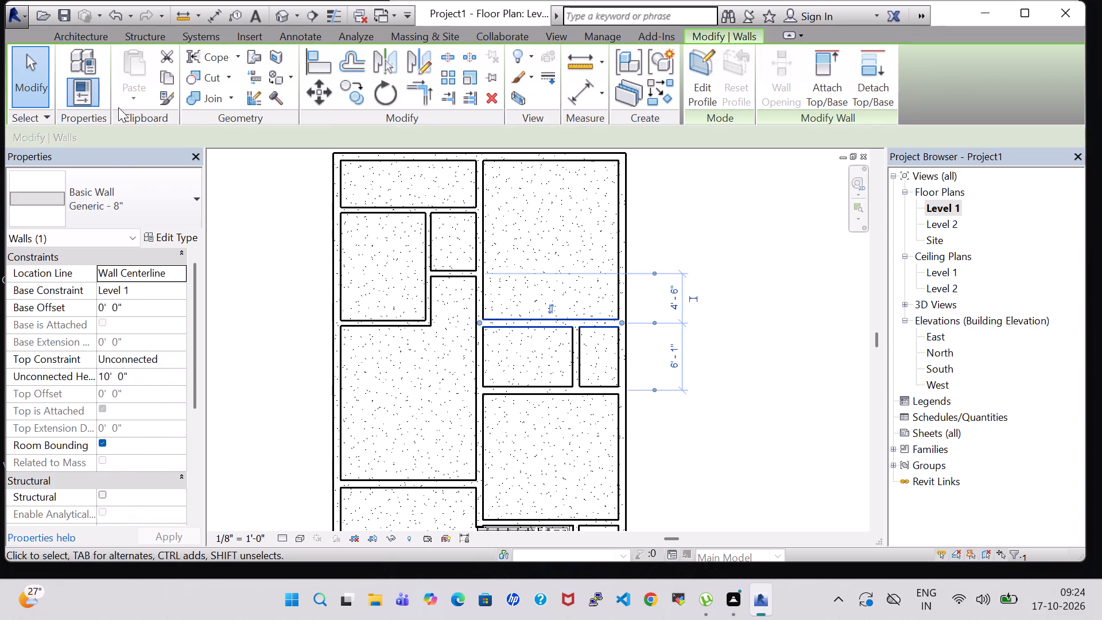
left_click(124, 181)
left_click(114, 458)
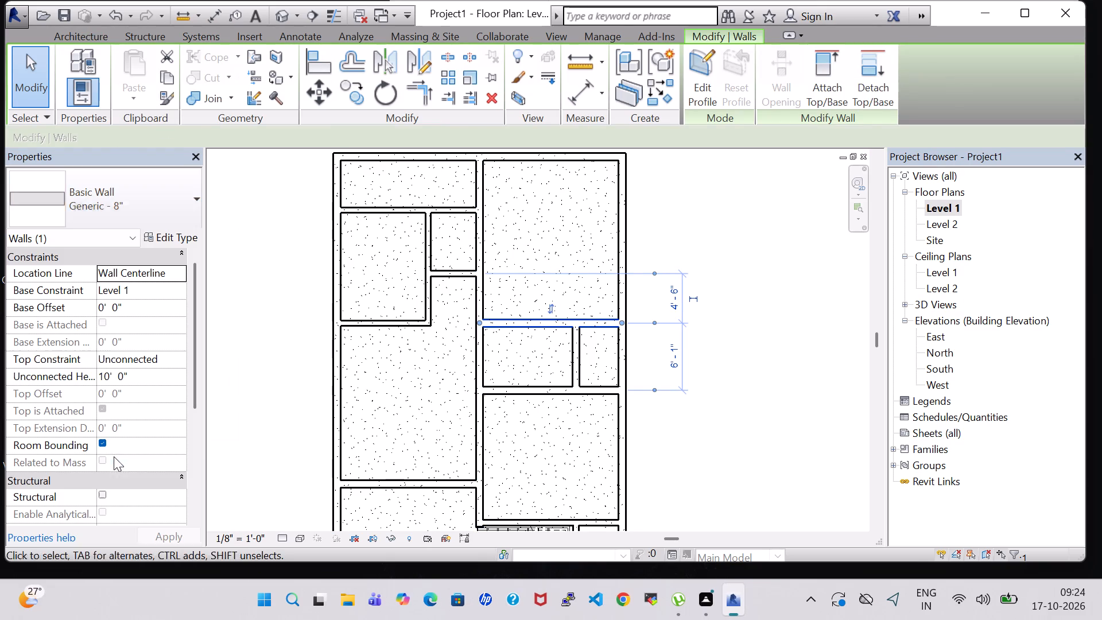
left_click(581, 343)
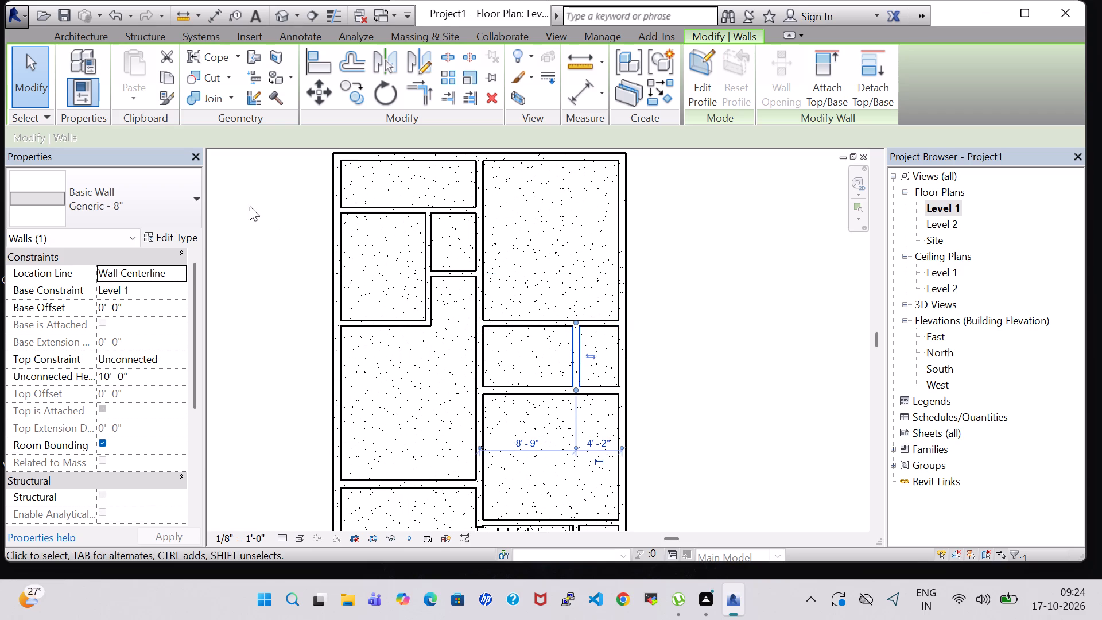
left_click(160, 209)
left_click(86, 464)
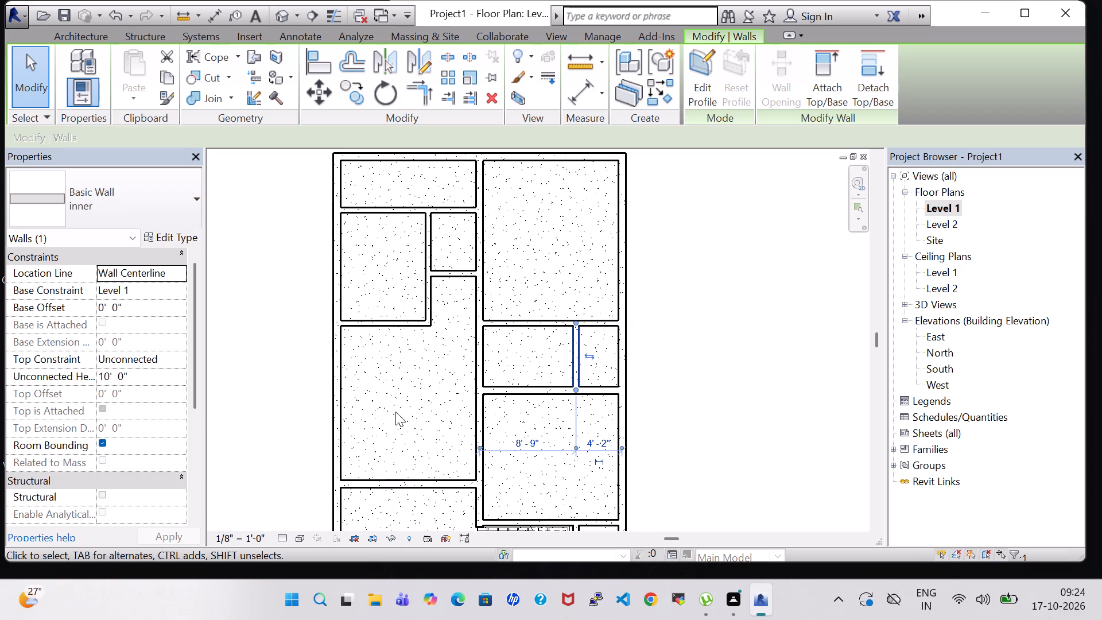
left_click(534, 390)
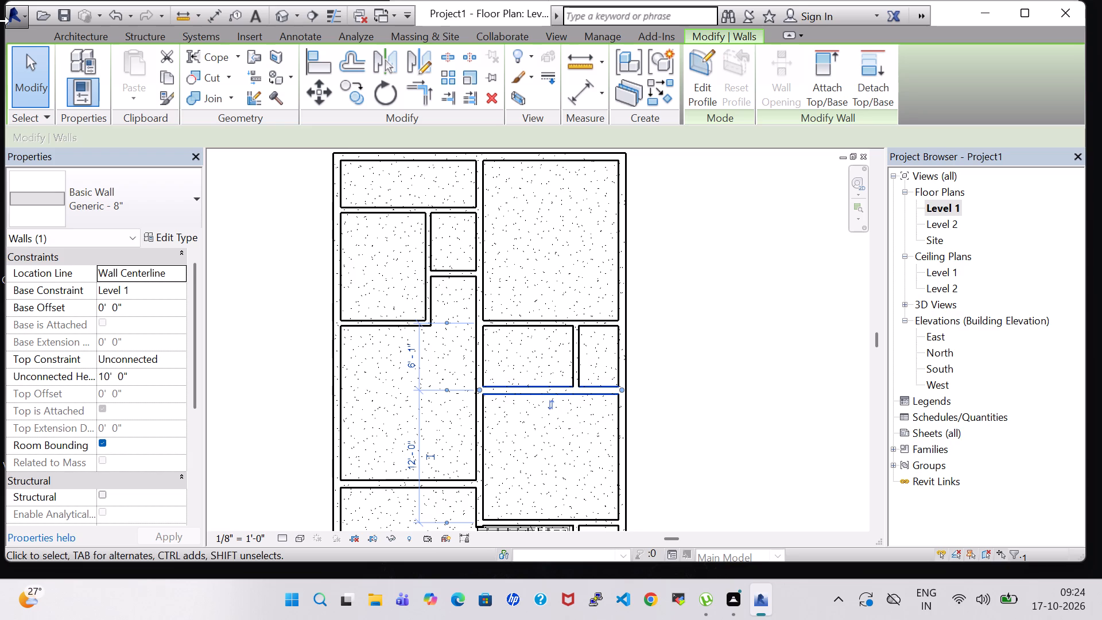
left_click(161, 177)
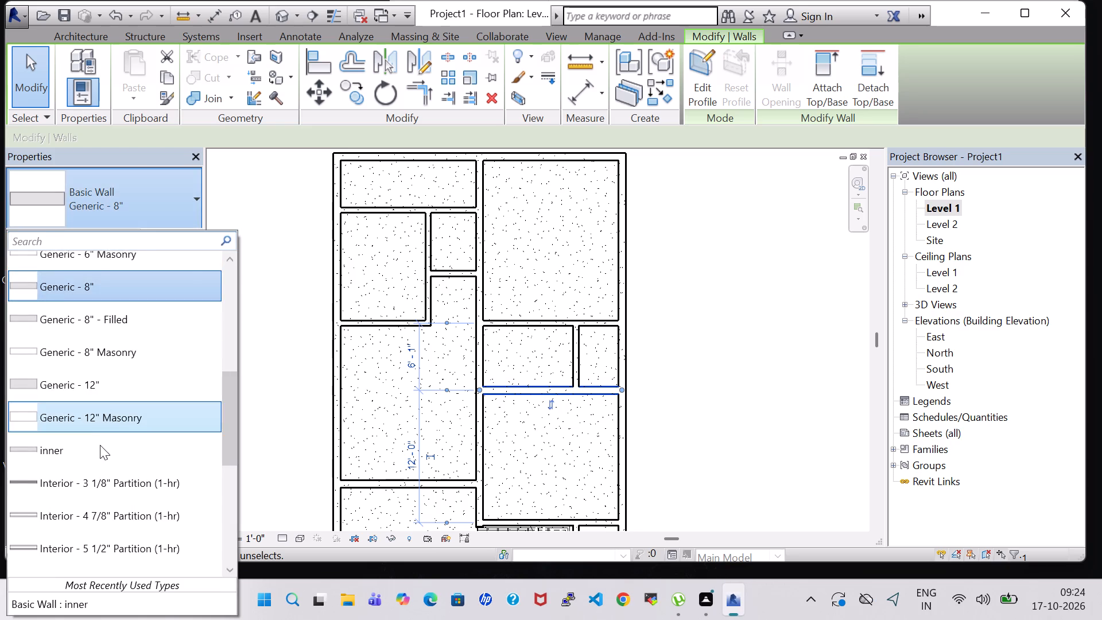
left_click(100, 445)
left_click(756, 370)
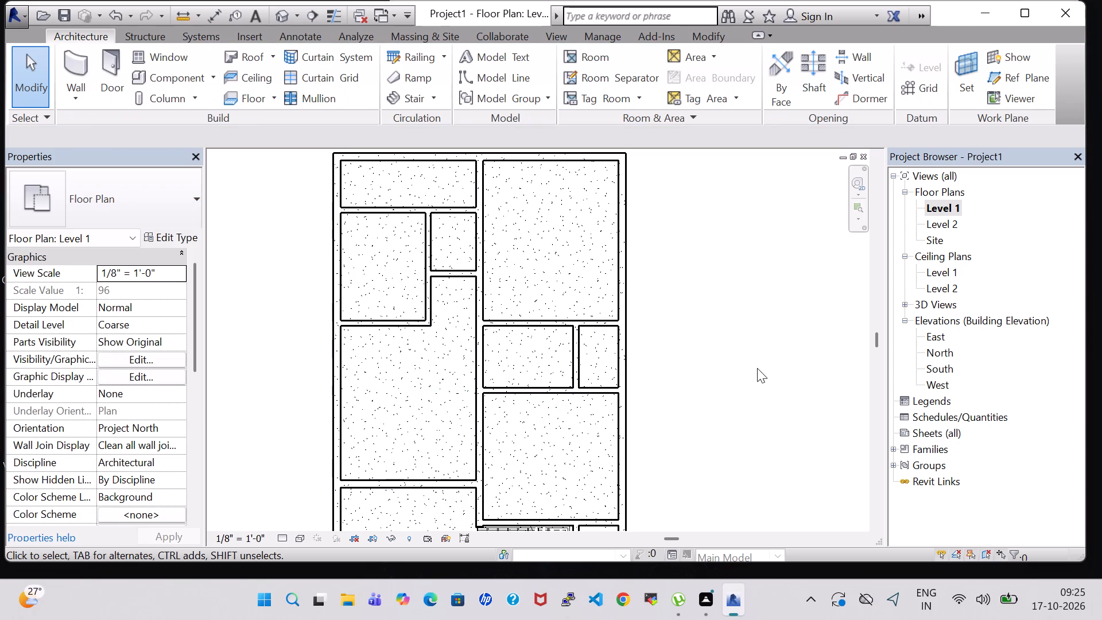
Set the structure layer material of the Generic - 8" wall type to Brick, Common.
scroll(717, 338, "down", 2)
middle_click_drag(710, 336, 709, 317)
scroll(709, 317, "down", 1)
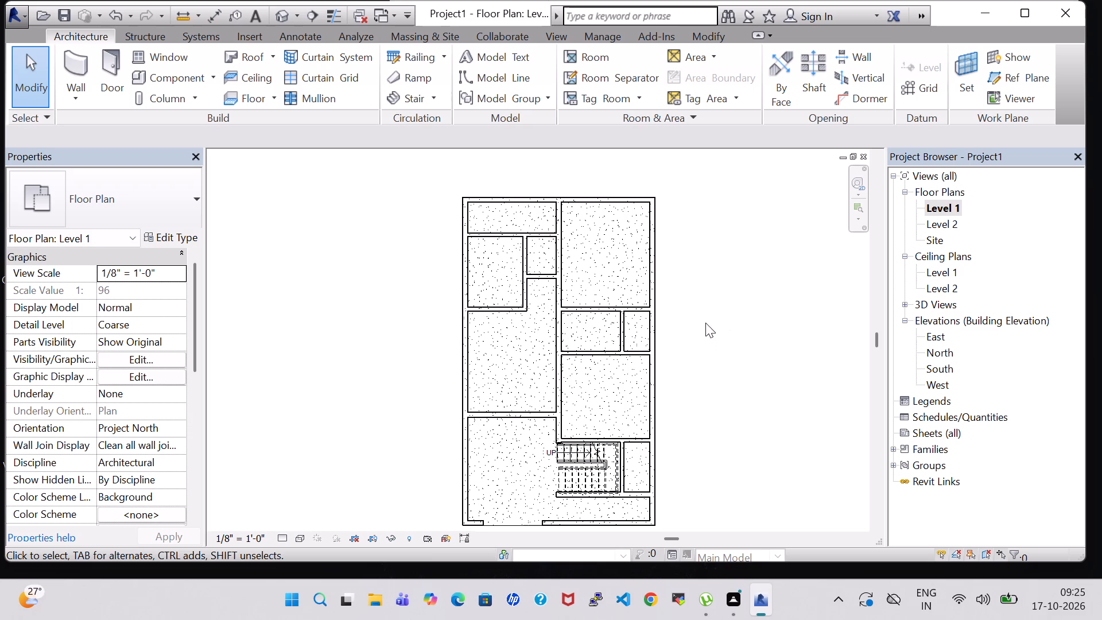
left_click(584, 199)
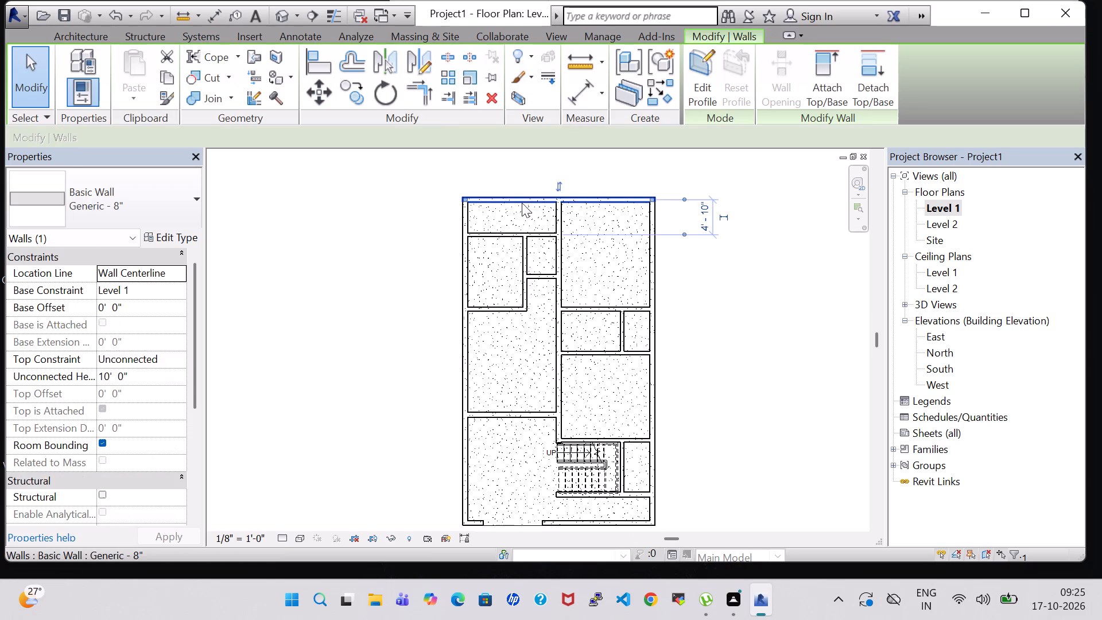
left_click(185, 235)
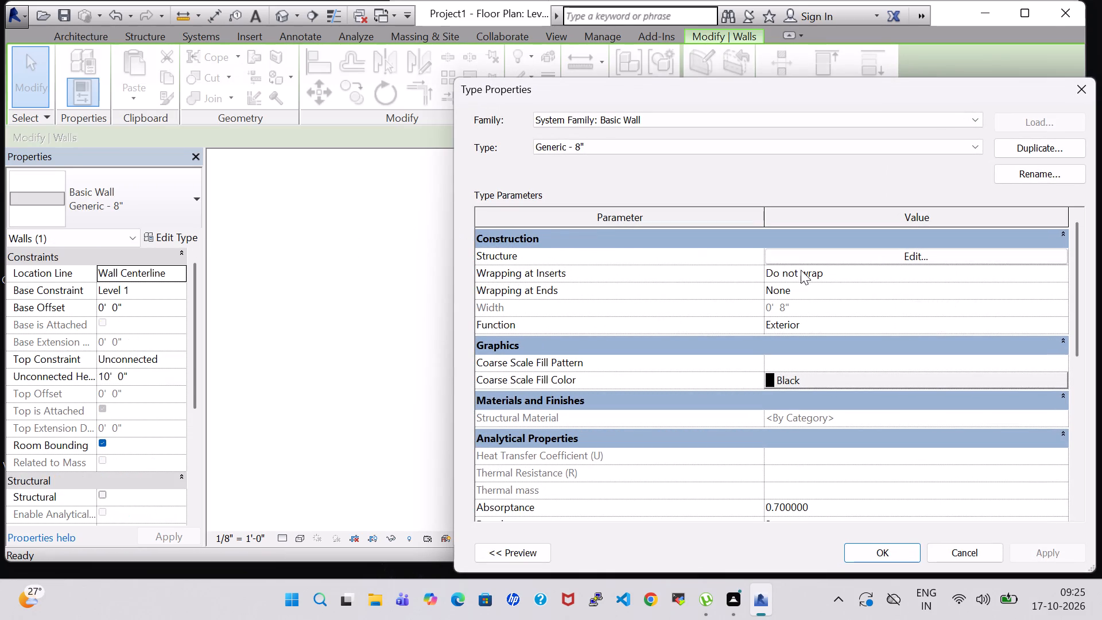
left_click(910, 259)
left_click(713, 255)
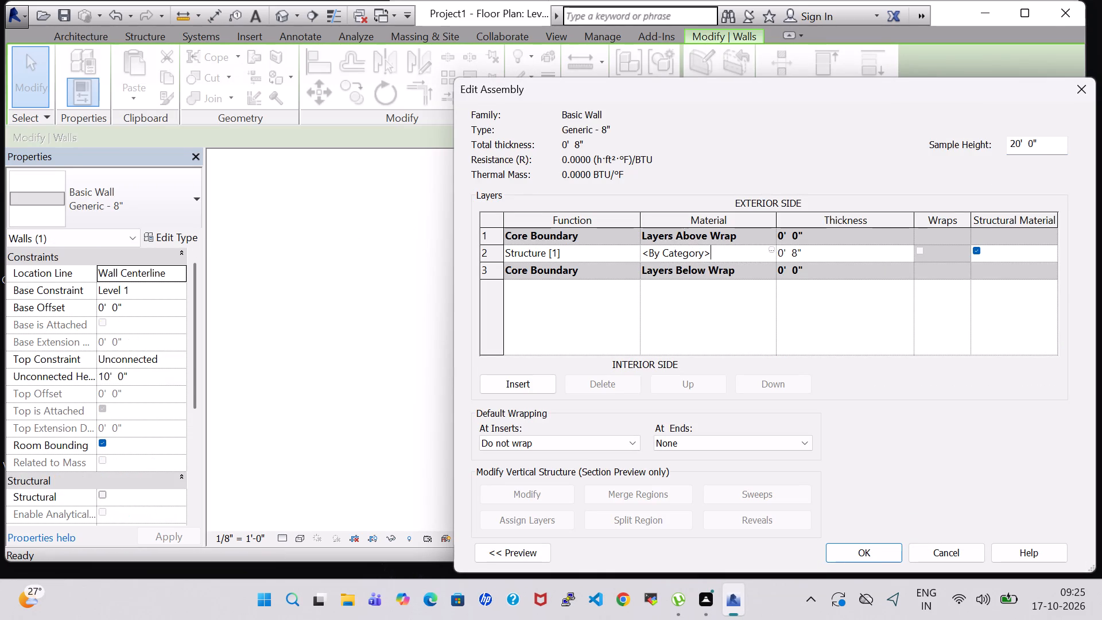
left_click(772, 249)
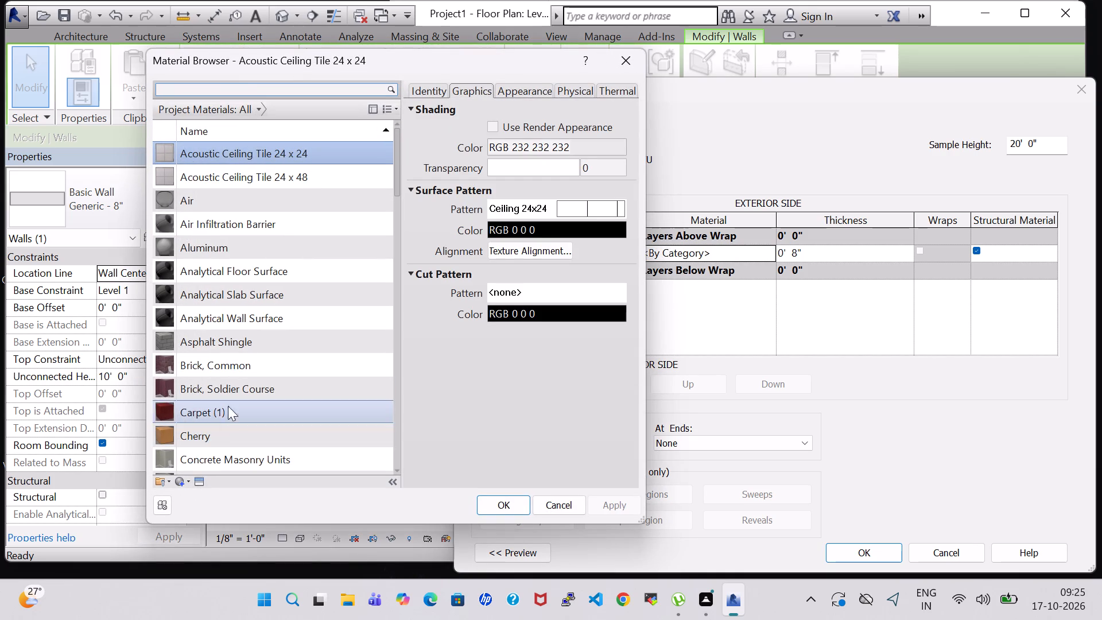
left_click(232, 359)
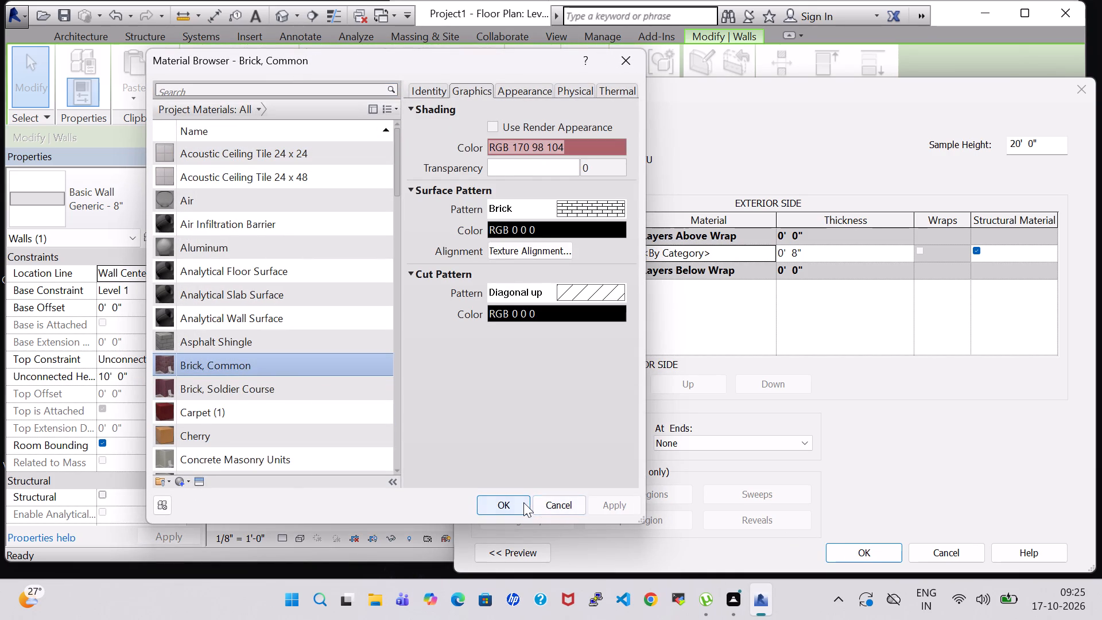
left_click(523, 502)
left_click(874, 549)
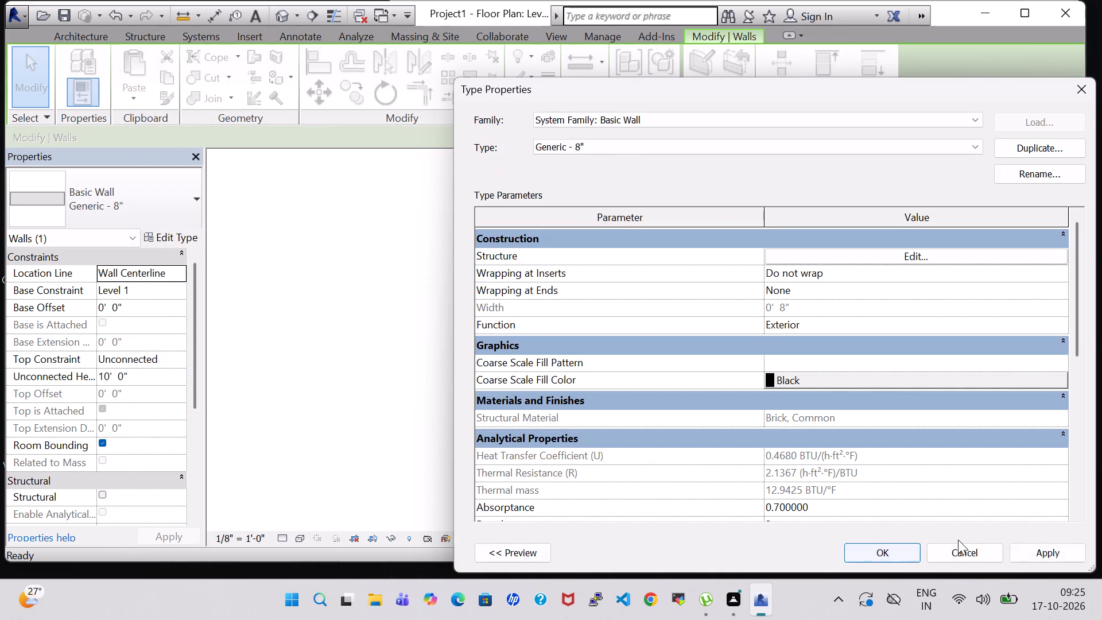
left_click(1036, 549)
left_click(879, 555)
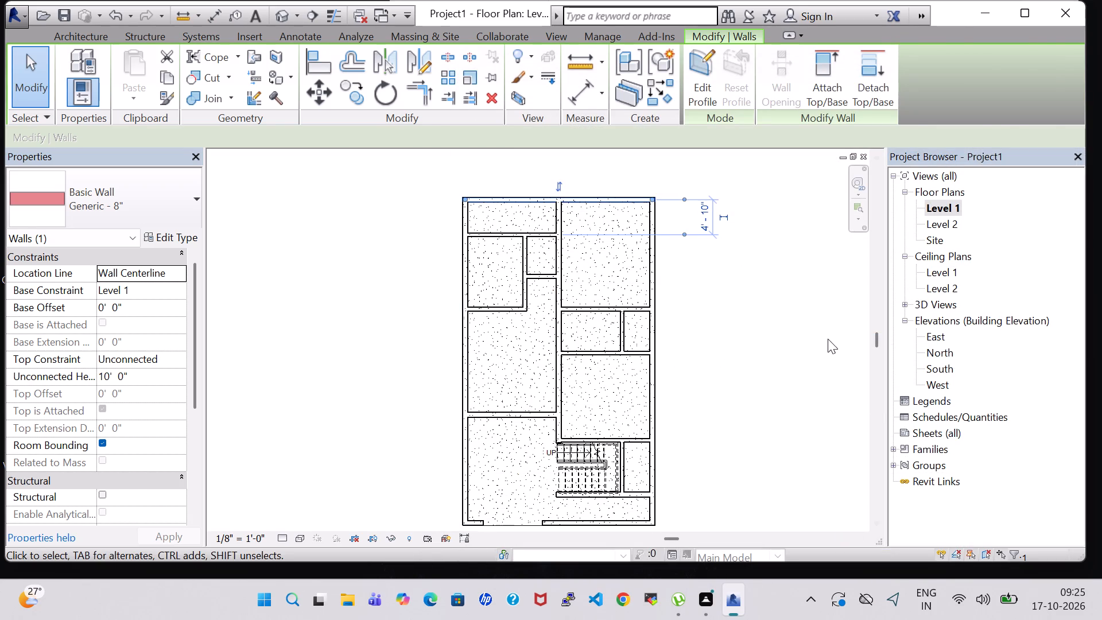
left_click(828, 339)
Set the structure layer material of the inner wall type to Brick, Soldier Course.
left_click(552, 277)
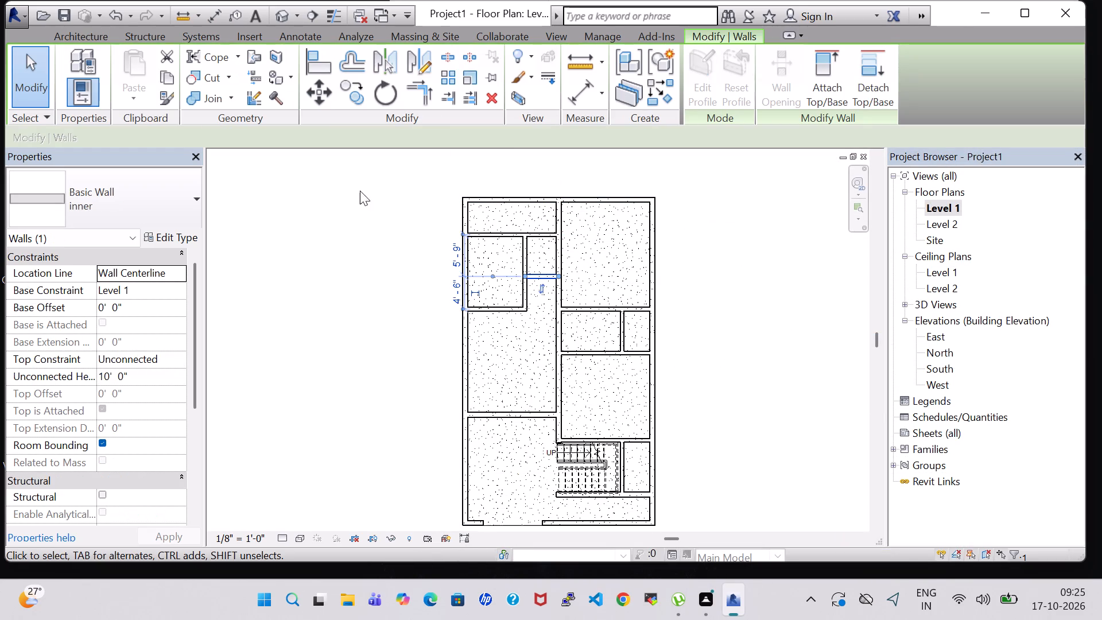
left_click(154, 241)
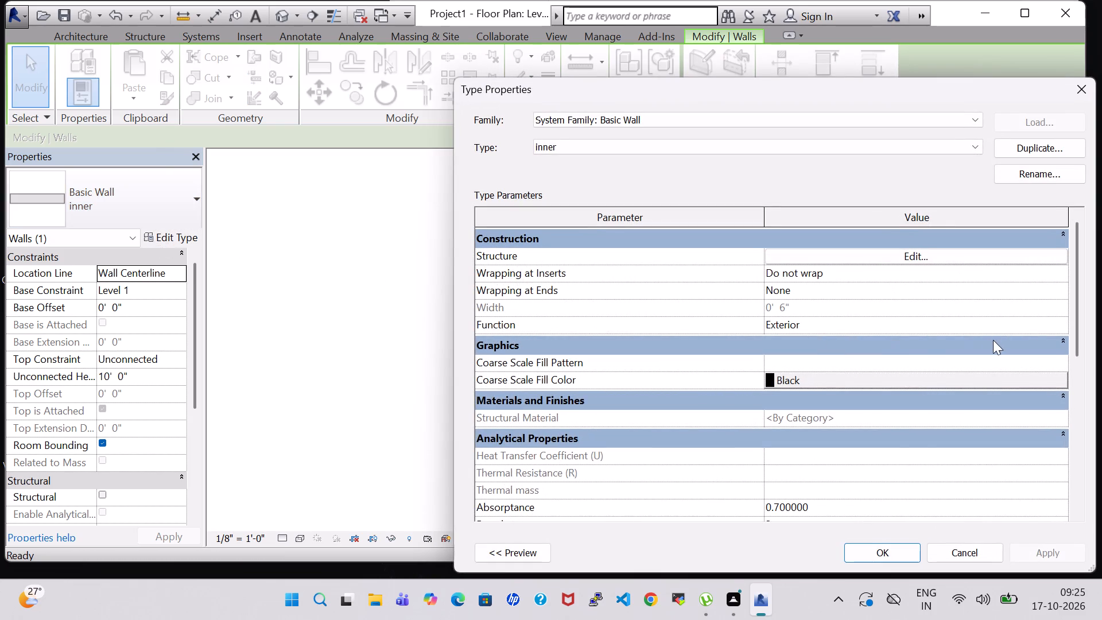
left_click(910, 256)
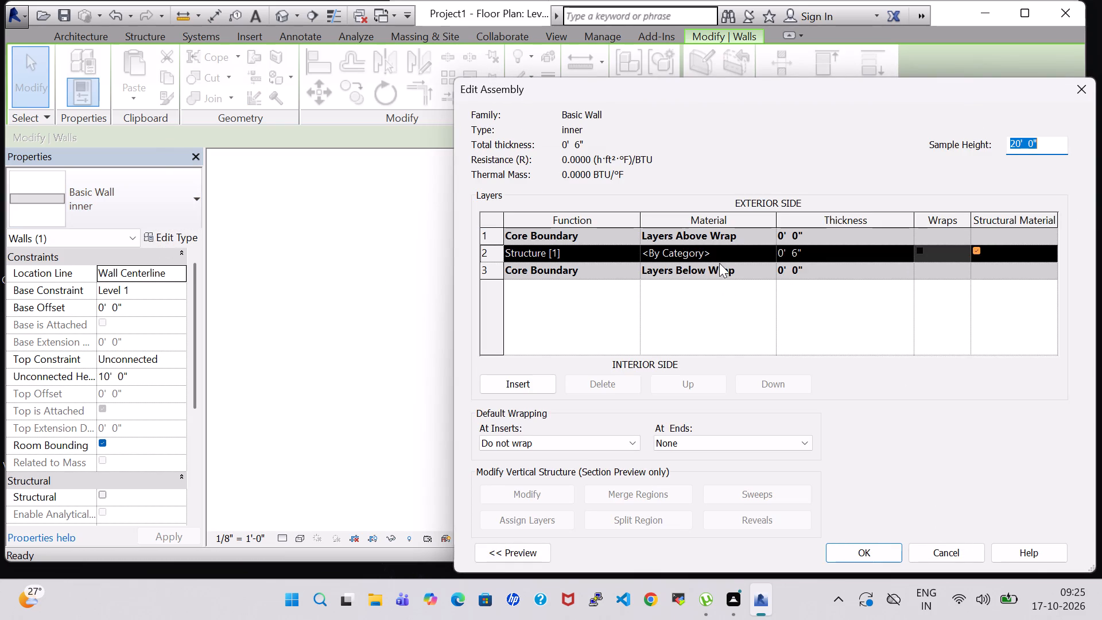
left_click(720, 245)
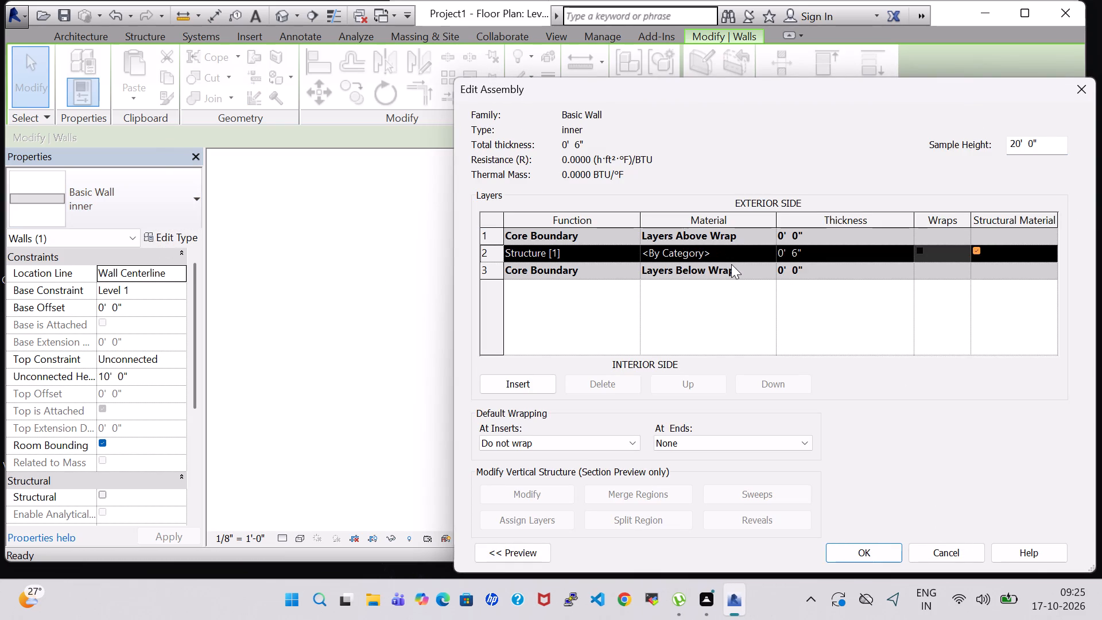
left_click(734, 255)
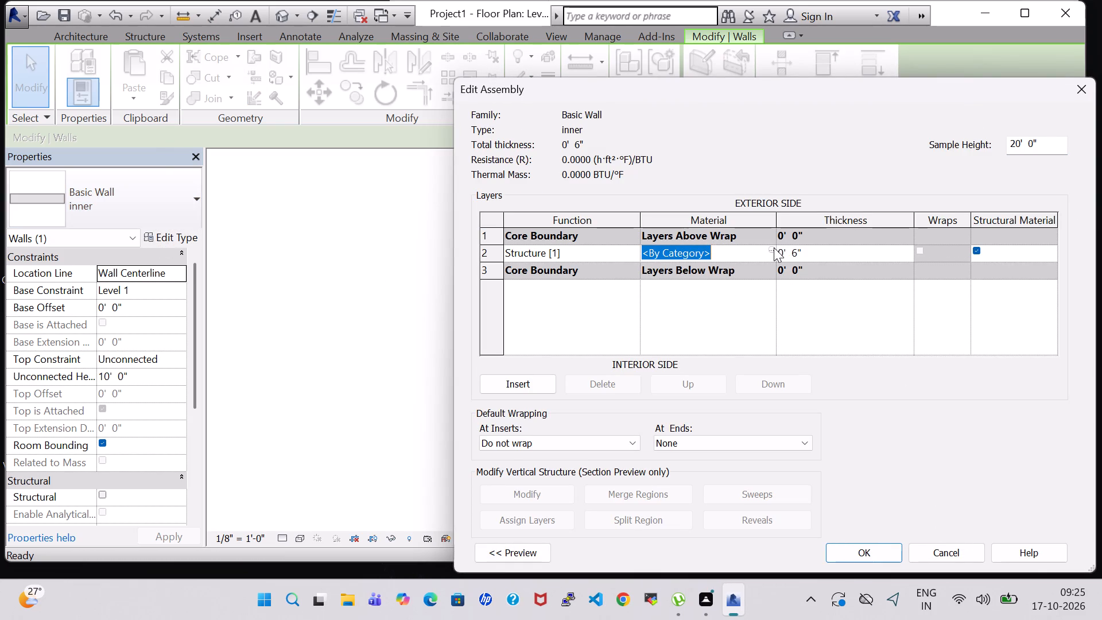
left_click(771, 247)
left_click(267, 335)
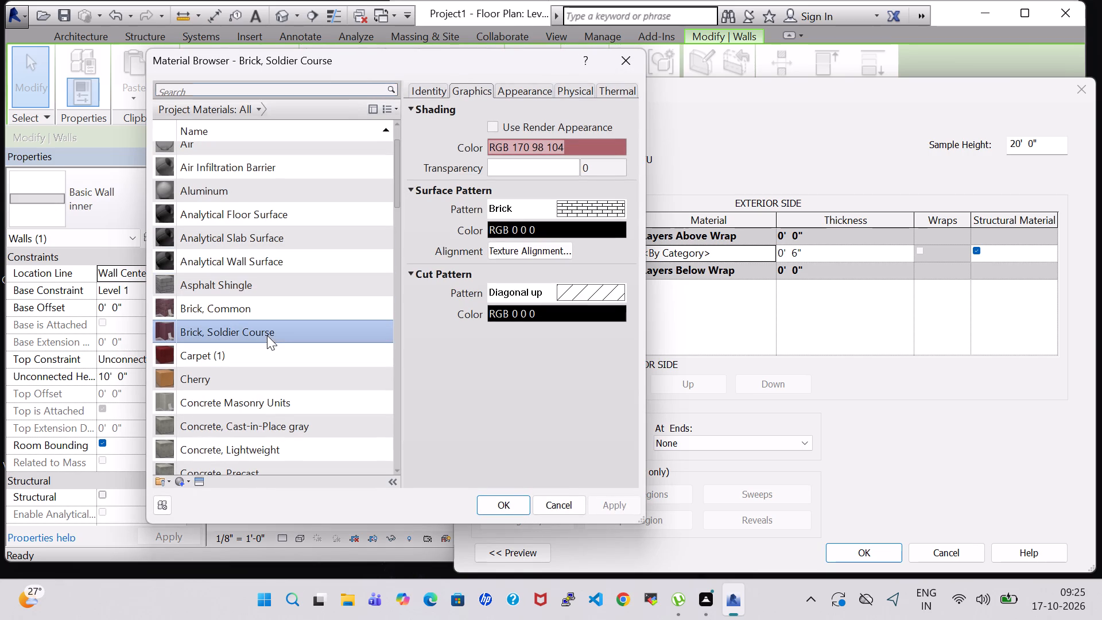
left_click(496, 510)
left_click(896, 546)
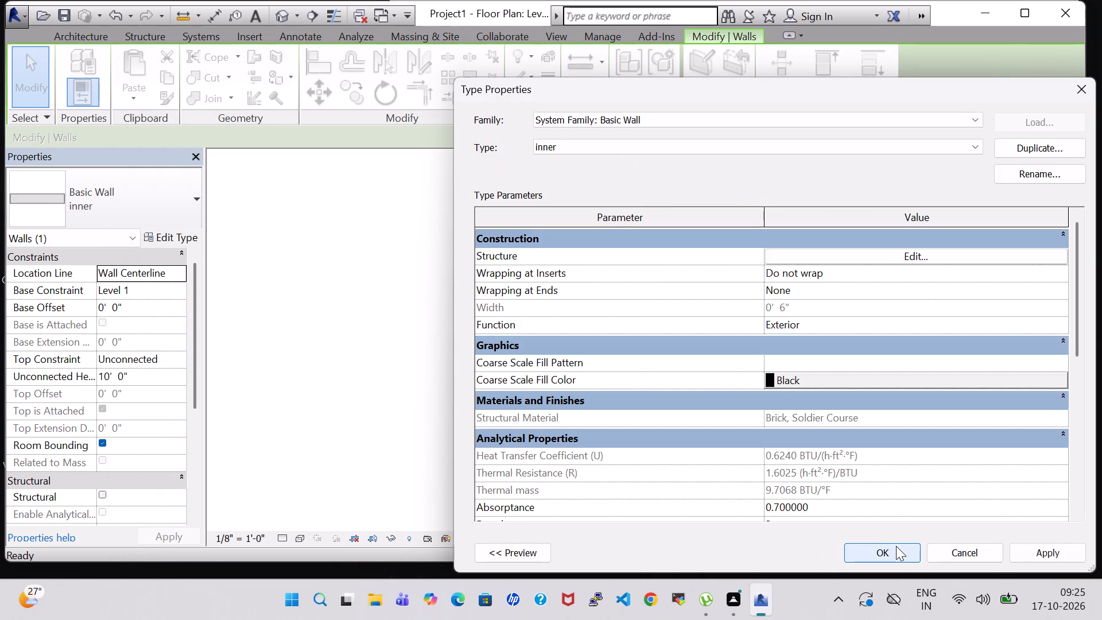
left_click(1068, 556)
left_click(871, 554)
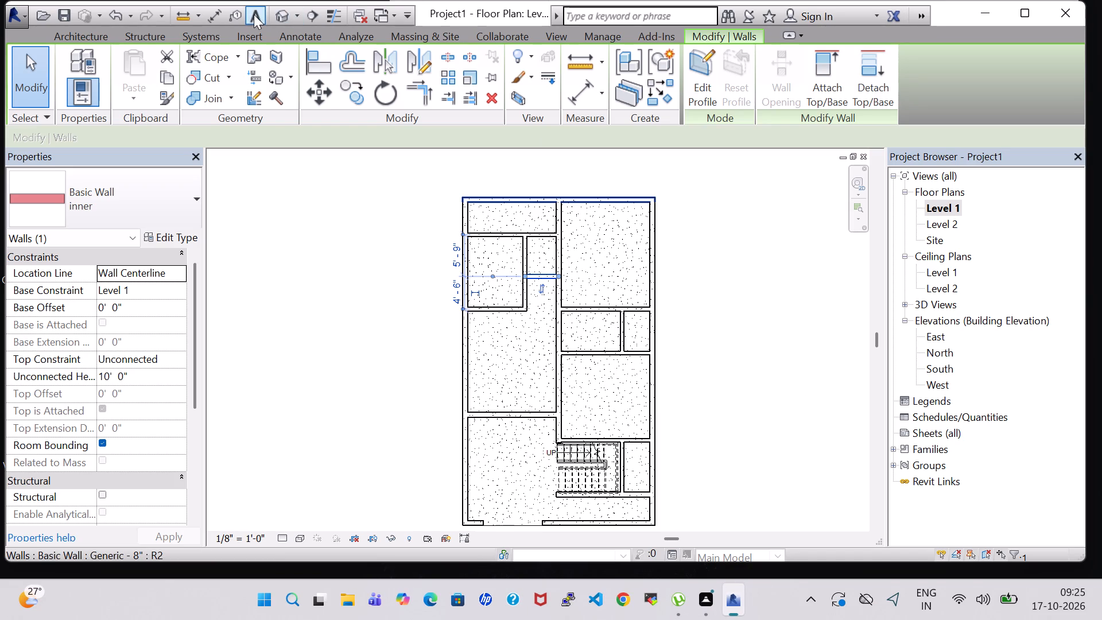
Examine the walls' brick materials in the 3D view from several angles.
left_click(280, 16)
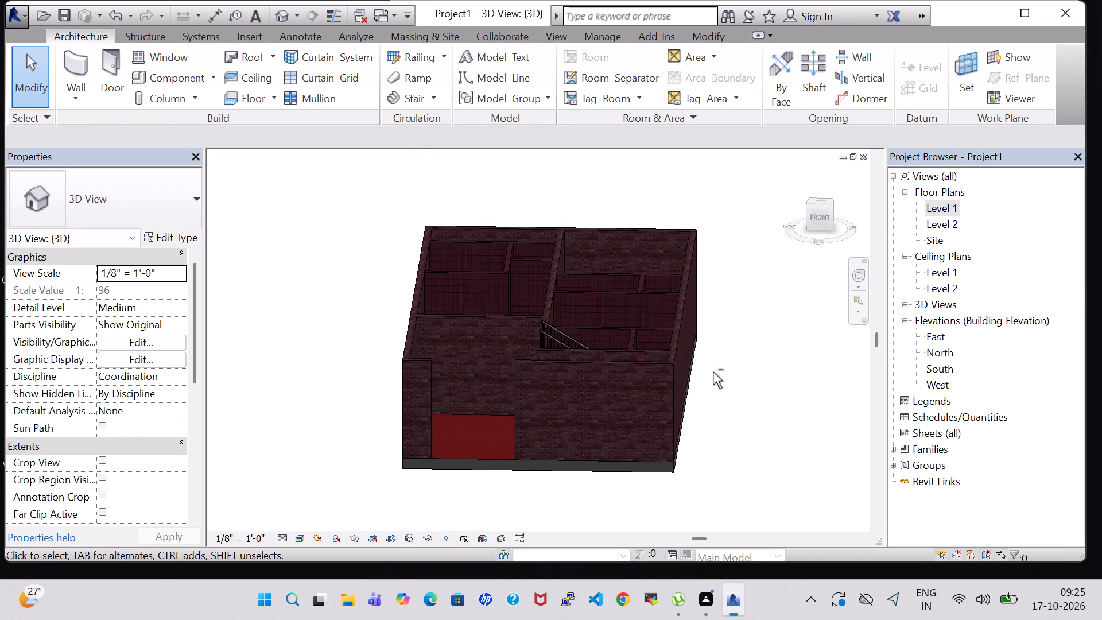
middle_click_drag(713, 372, 726, 325, "shift")
scroll(720, 305, "up", 1, "shift")
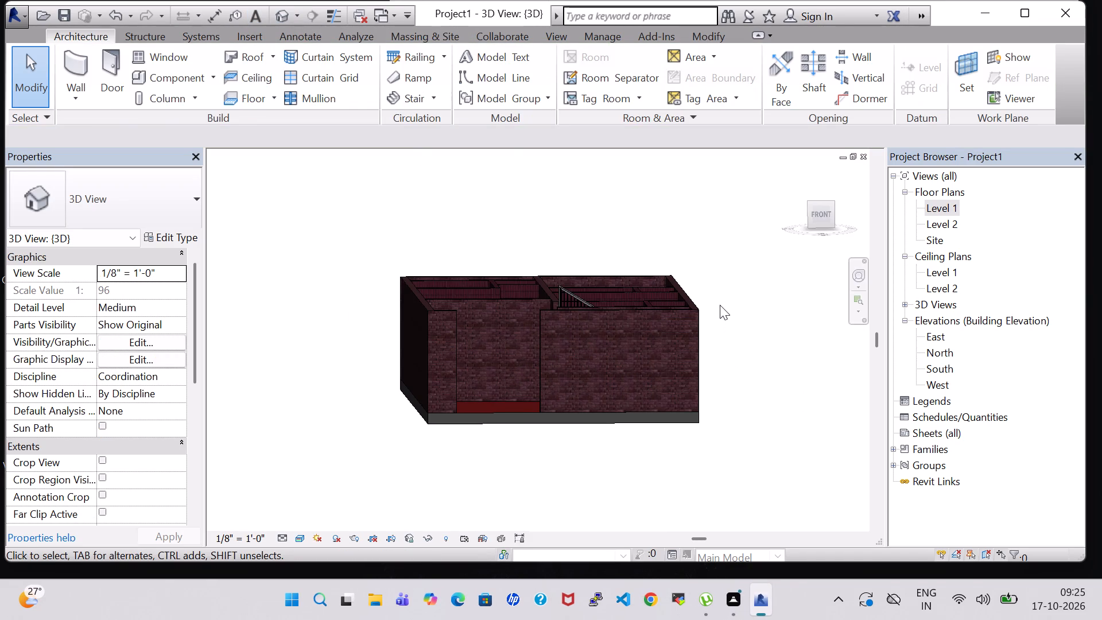
scroll(720, 305, "up", 1, "shift")
middle_click_drag(719, 291, 716, 349, "shift")
middle_click_drag(712, 434, 707, 419, "shift")
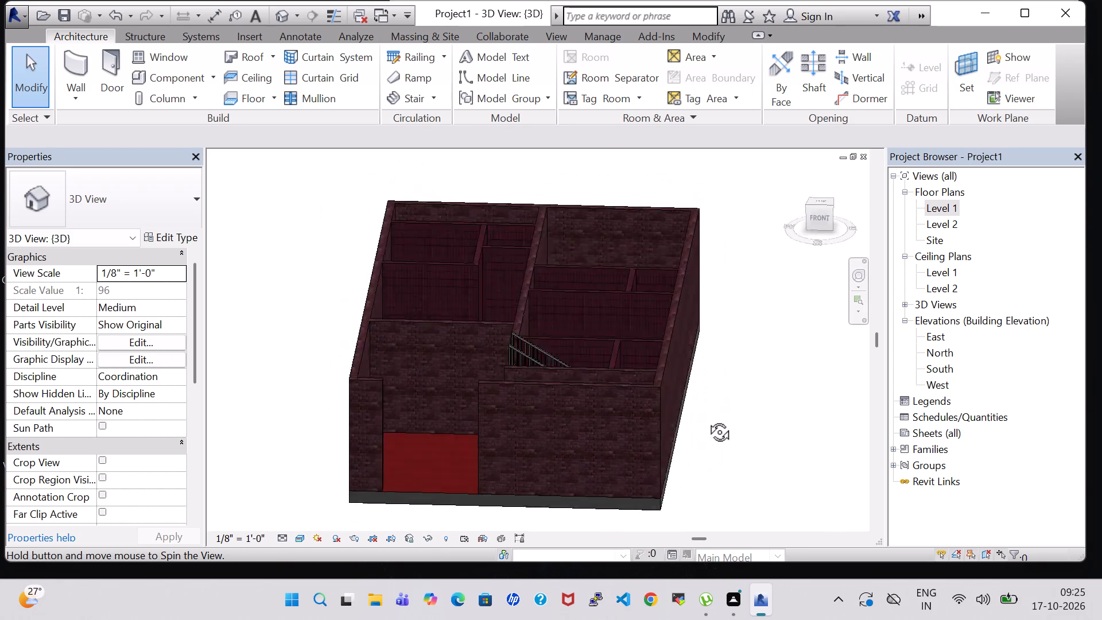
middle_click_drag(707, 419, 710, 404, "shift")
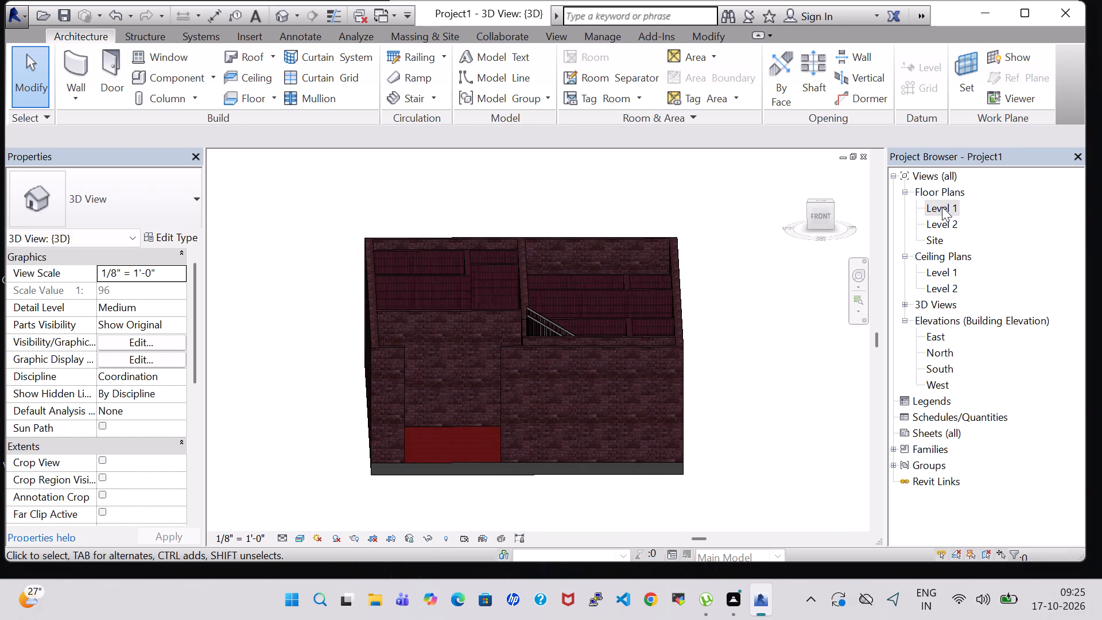
On Level 1, place a Single-Flush 30" x 80" door in the north wall of the small room east of the stair.
double_click(942, 207)
scroll(552, 305, "down", 2)
middle_click_drag(658, 336, 615, 324)
scroll(615, 324, "up", 2)
middle_click_drag(615, 324, 634, 321)
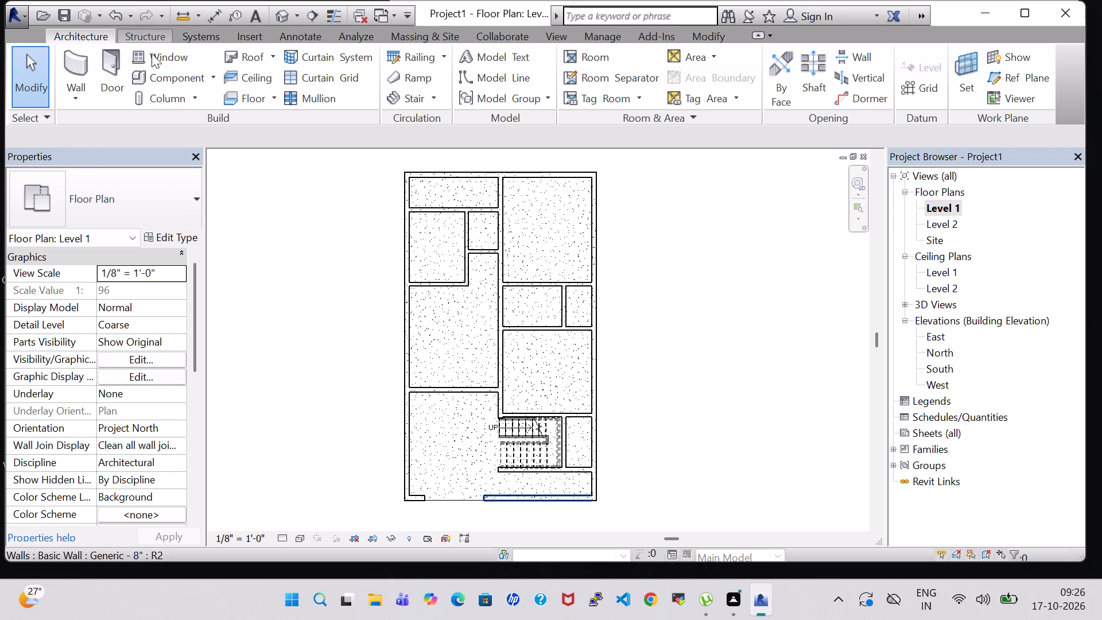
left_click(108, 51)
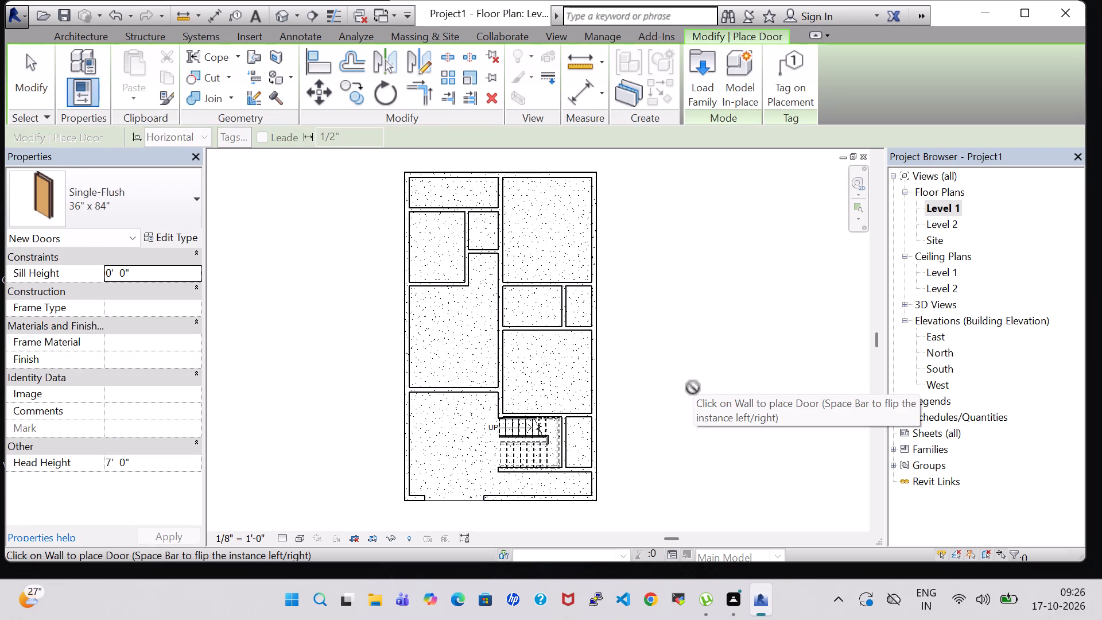
scroll(693, 387, "up", 4)
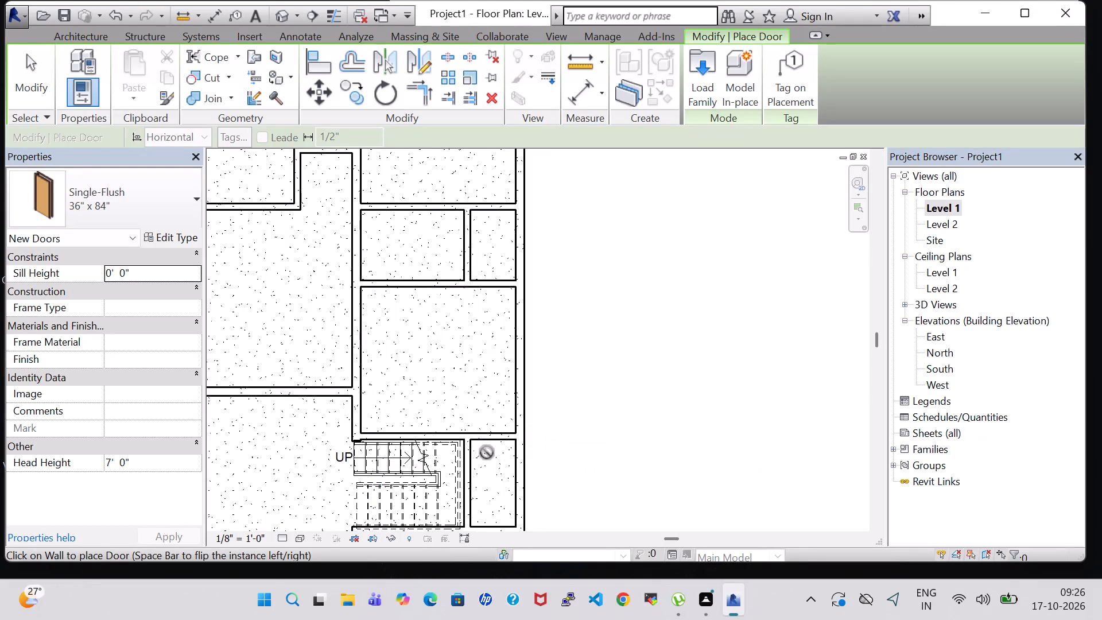
left_click(156, 207)
scroll(185, 314, "up", 7)
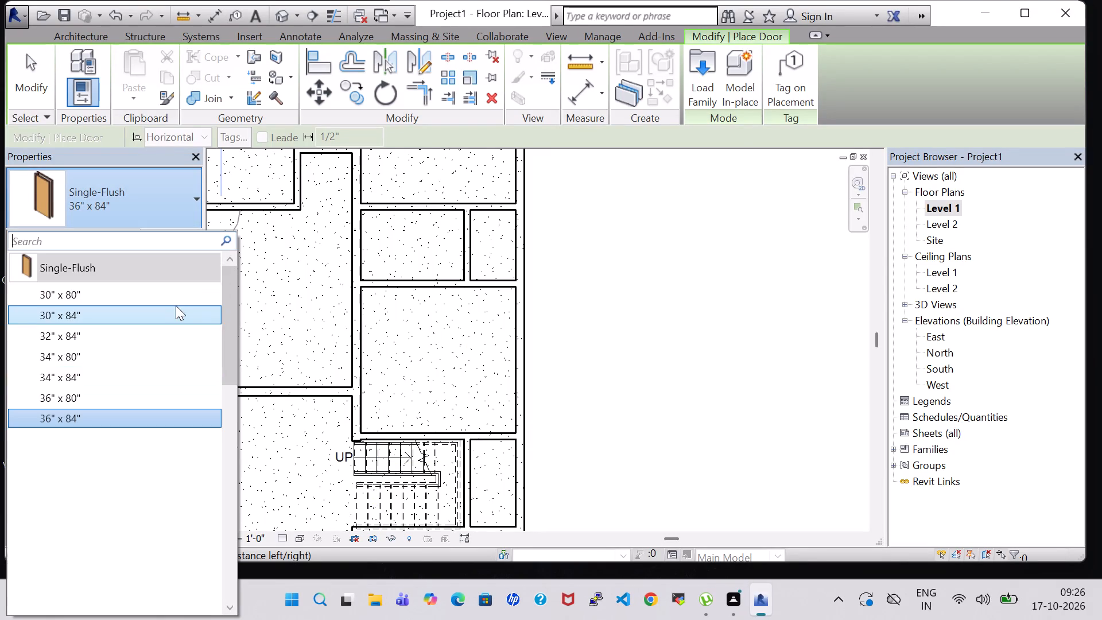
left_click(119, 293)
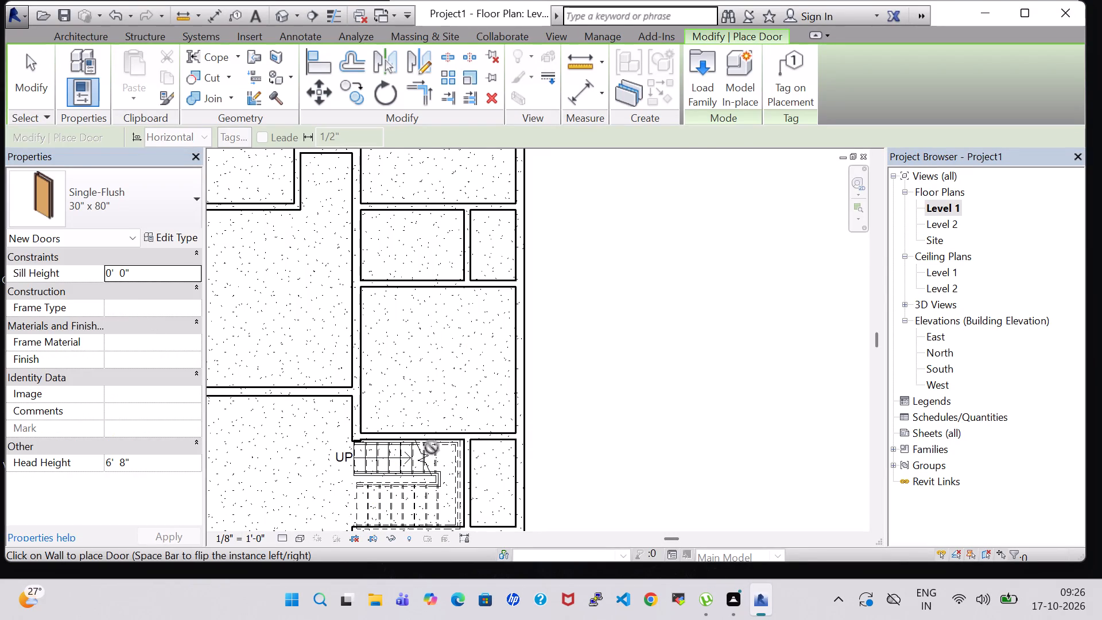
left_click(488, 443)
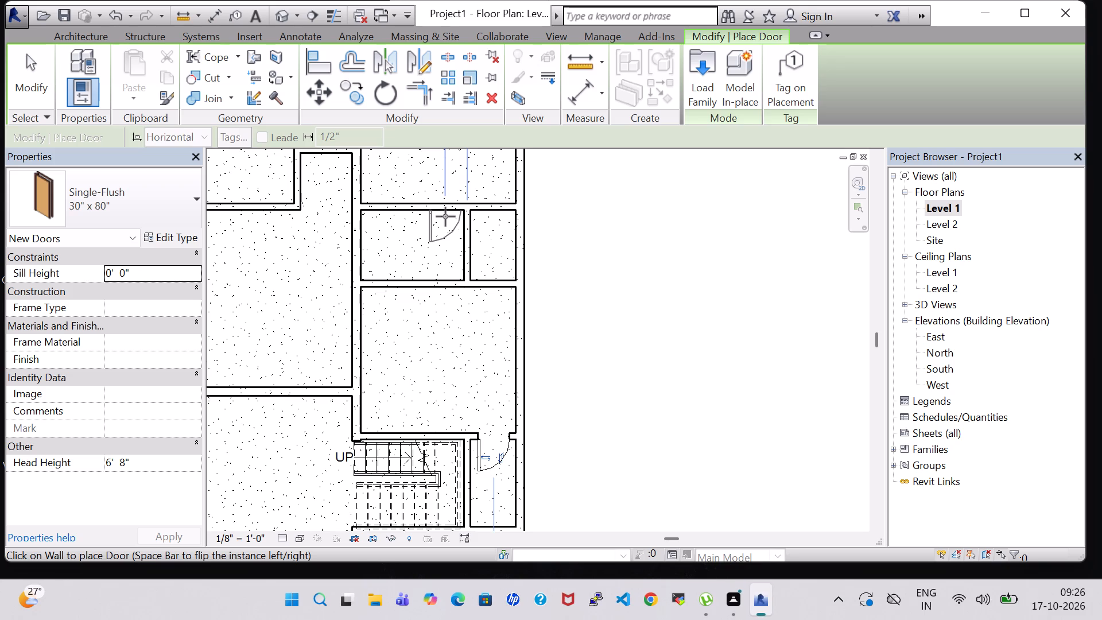
Place 30" x 80" doors with flipped swing in the large northeast room's south wall and the northwest strip room's south wall.
key("space")
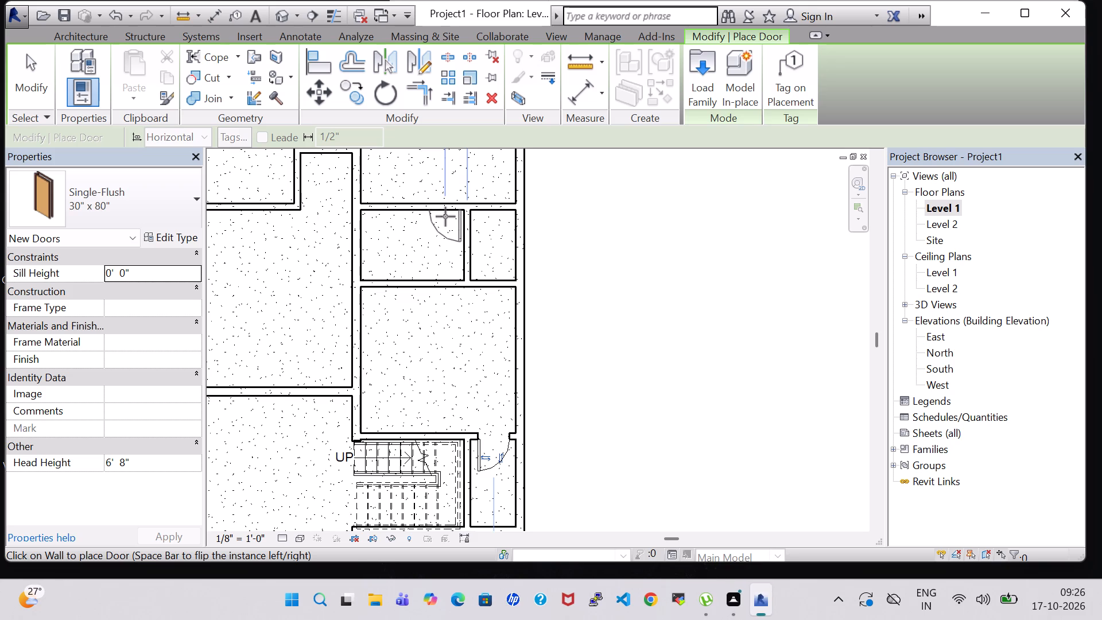
left_click(445, 216)
scroll(649, 326, "down", 1)
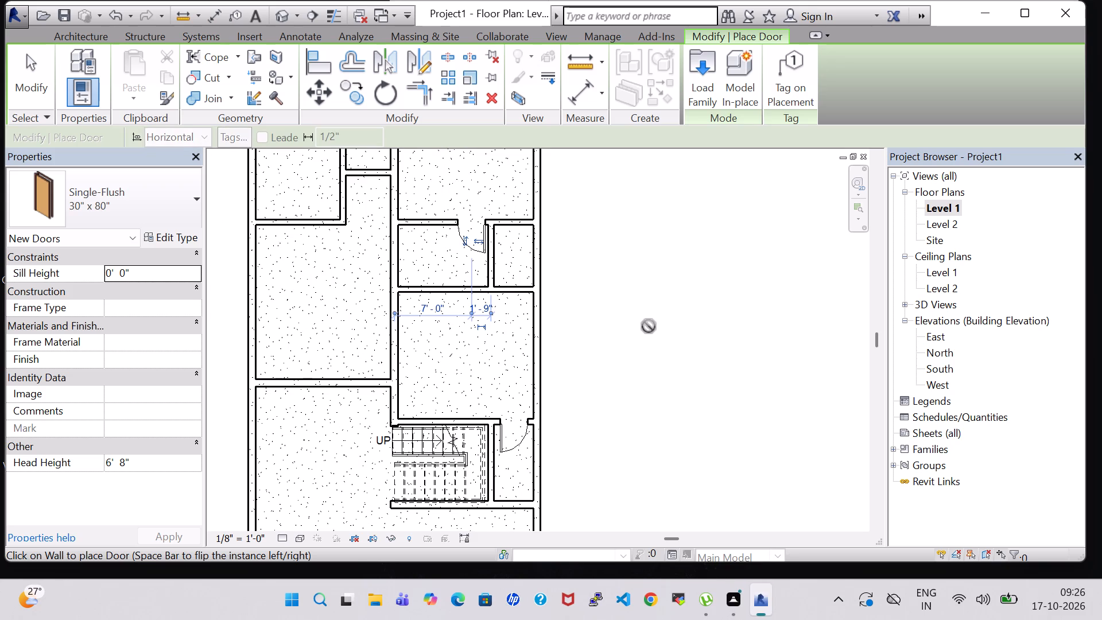
middle_click_drag(649, 326, 746, 443)
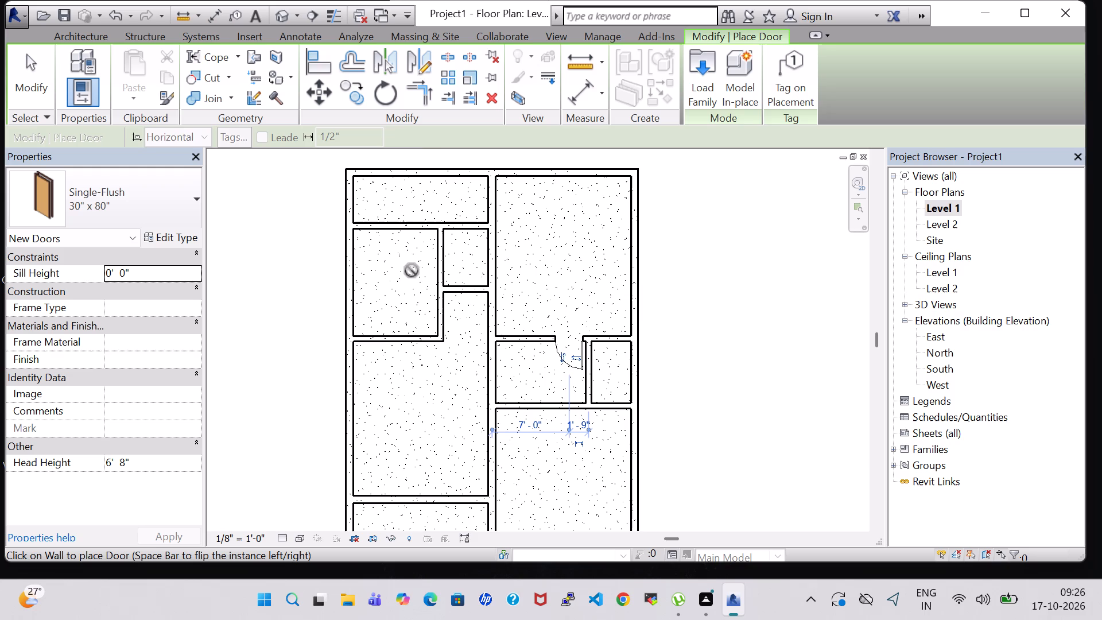
left_click(418, 232)
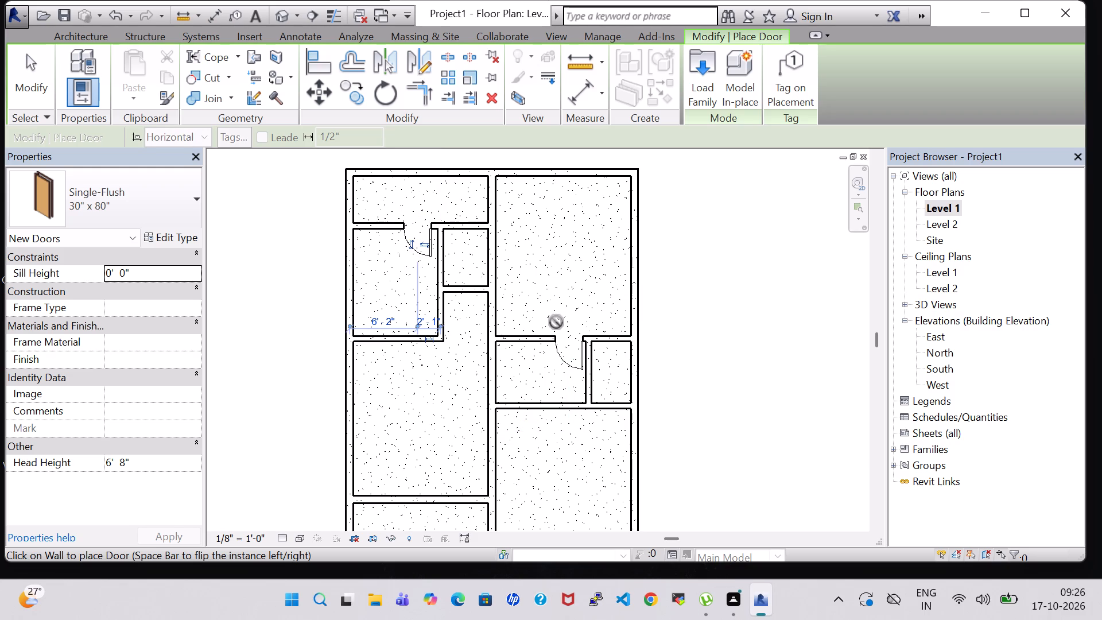
key("Escape")
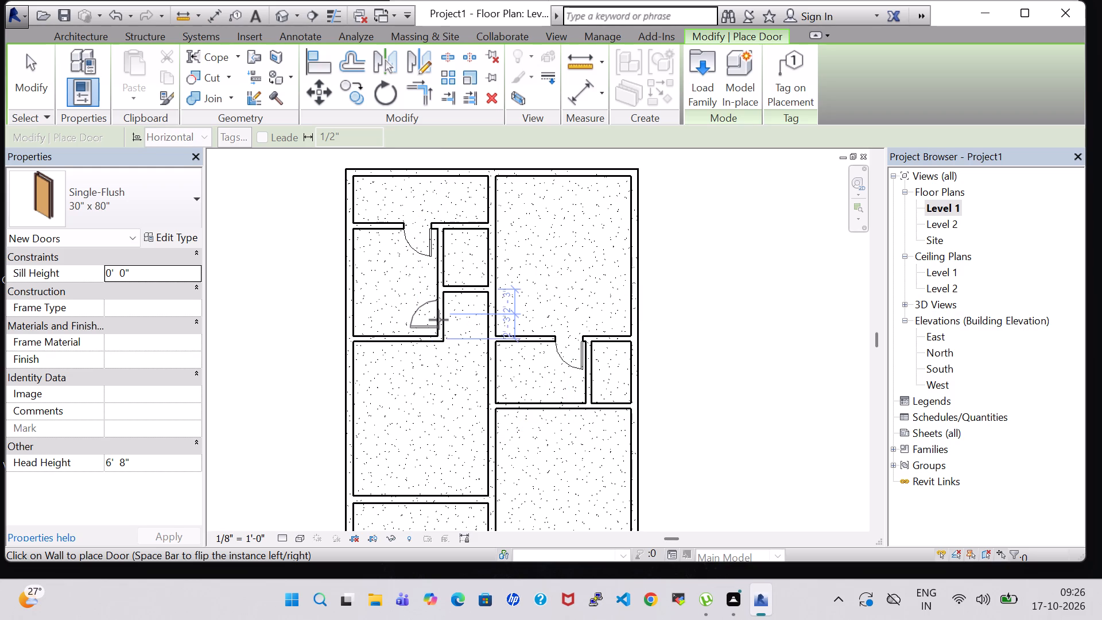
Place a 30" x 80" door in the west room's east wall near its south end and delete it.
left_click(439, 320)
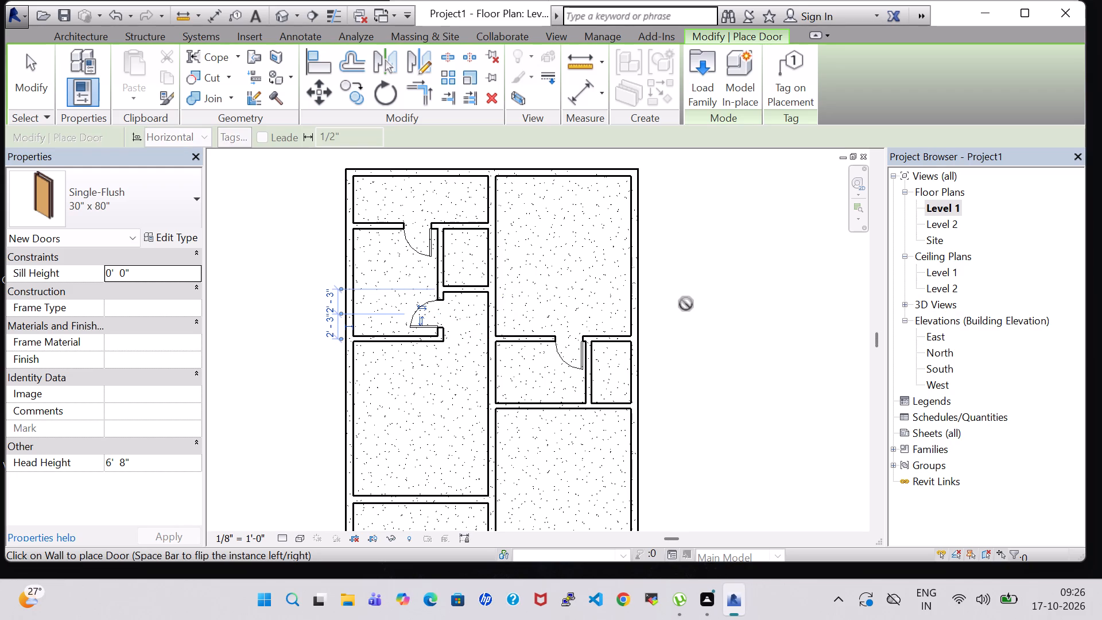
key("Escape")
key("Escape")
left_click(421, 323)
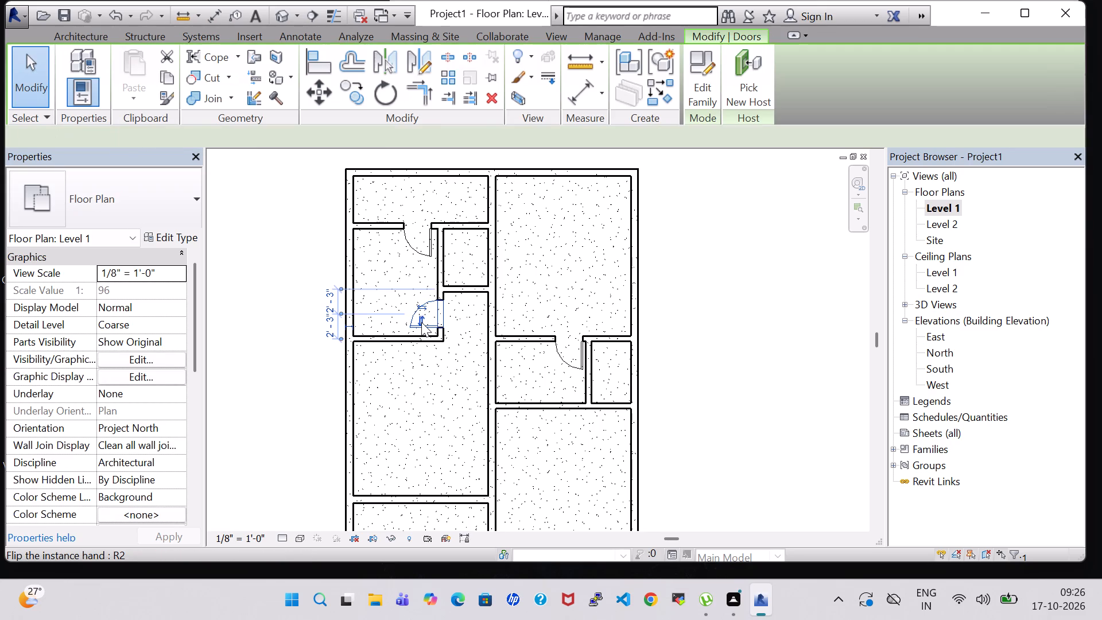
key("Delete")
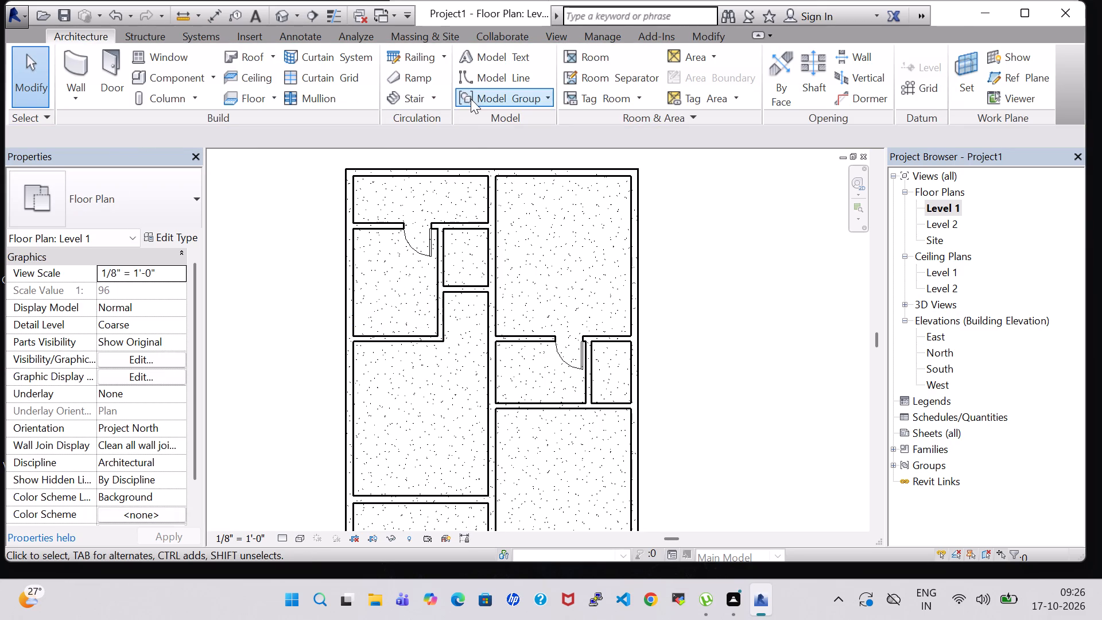
Split the short partition south of the small room beside the central wall near both ends, and delete the middle segment.
left_click(717, 40)
left_click(449, 55)
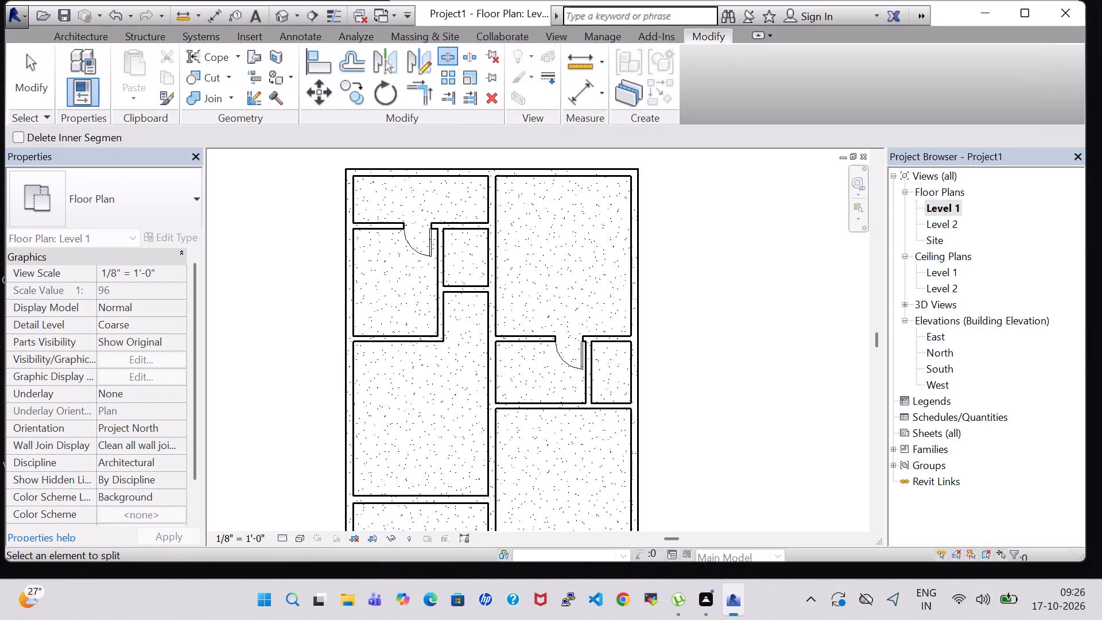
scroll(422, 311, "up", 7)
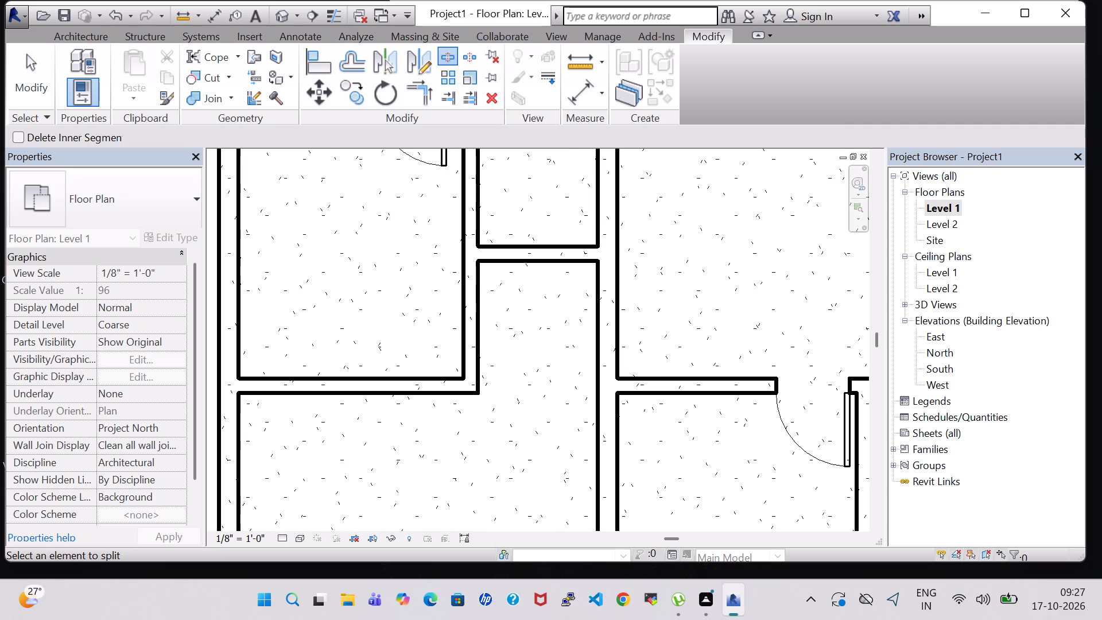
left_click(493, 254)
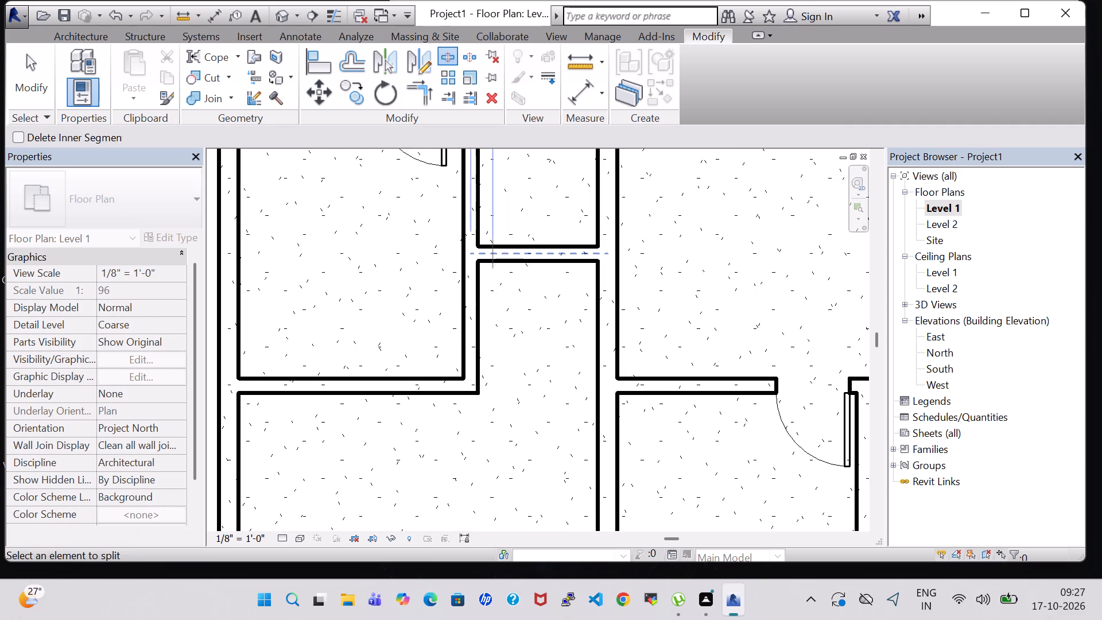
left_click(584, 254)
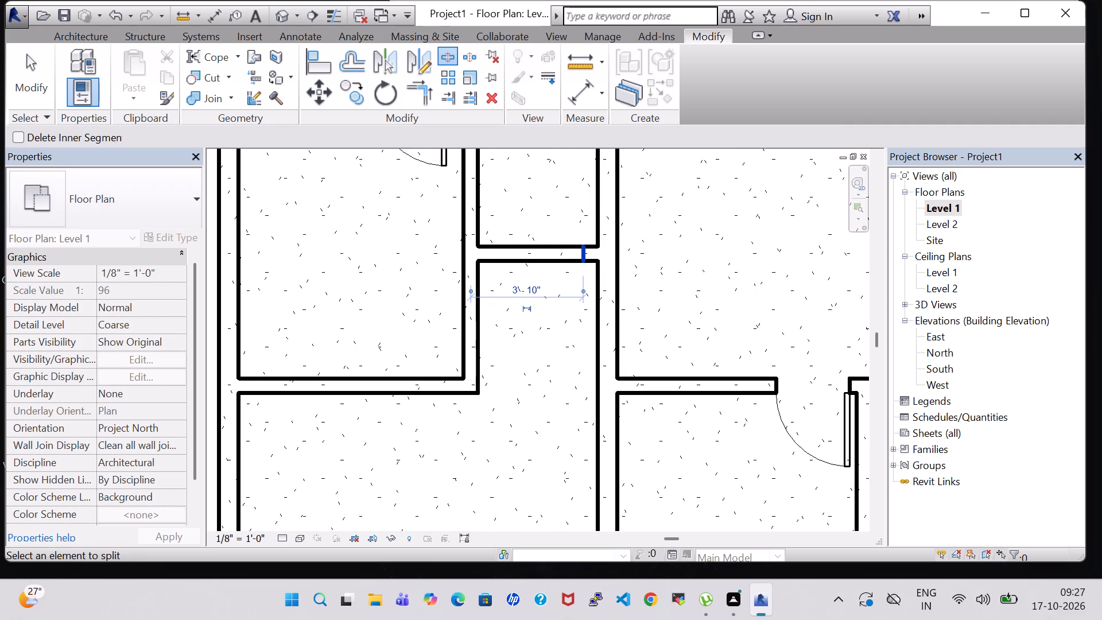
key("Escape")
key("Escape")
left_click(534, 256)
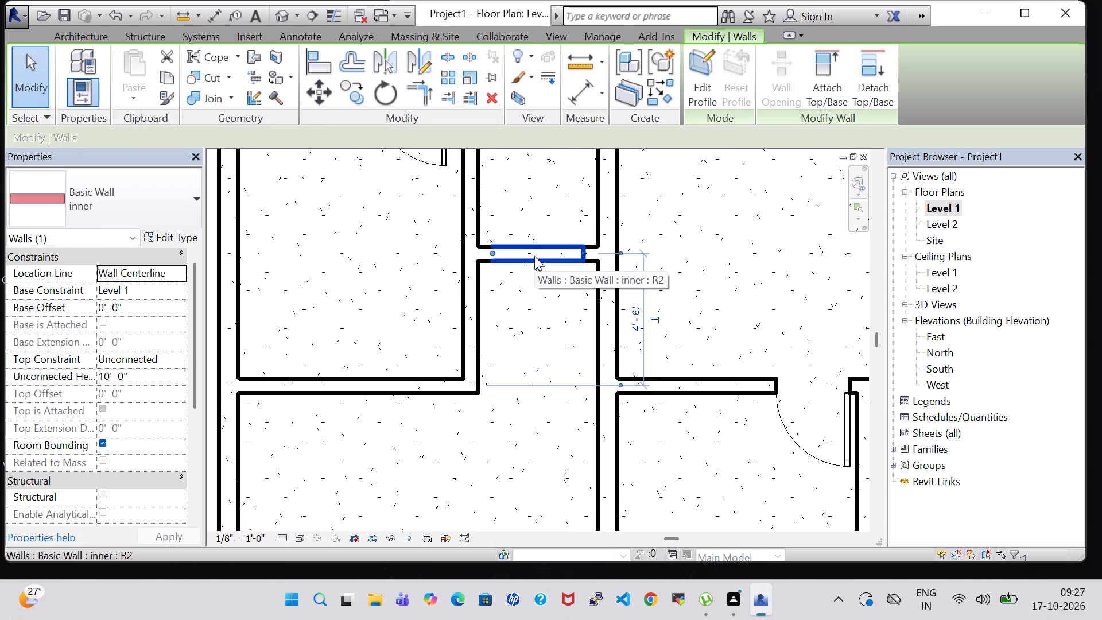
key("Delete")
Load the residential door family Door-Exterior-Single-Entry-Half Arch Glass-Wood_Clad with the 30" x 80" type.
scroll(547, 290, "down", 7)
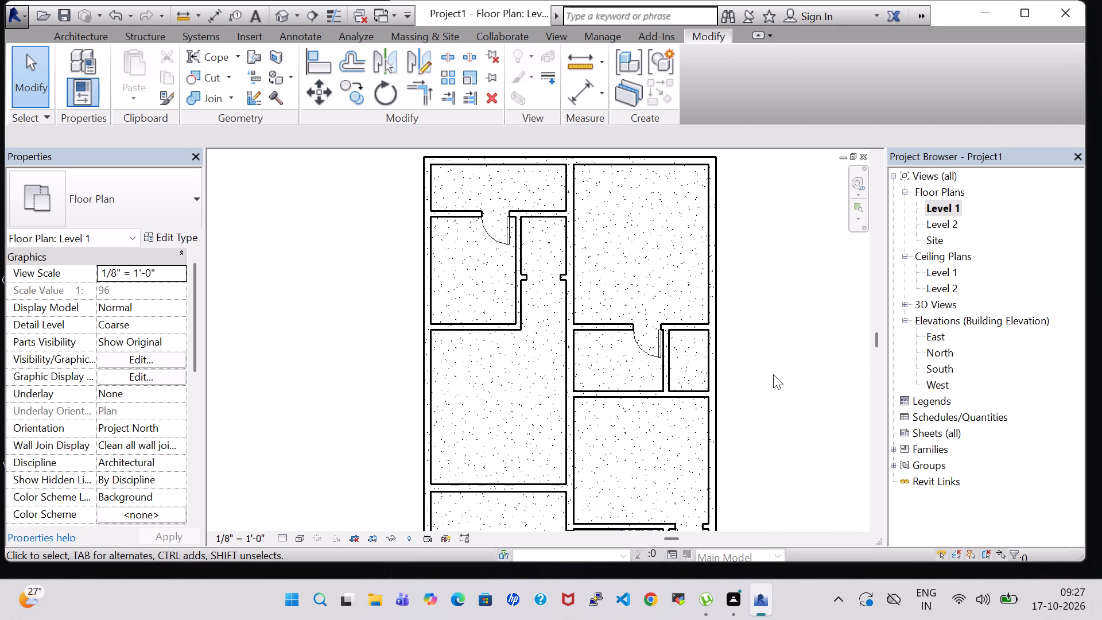
middle_click_drag(773, 374, 762, 336)
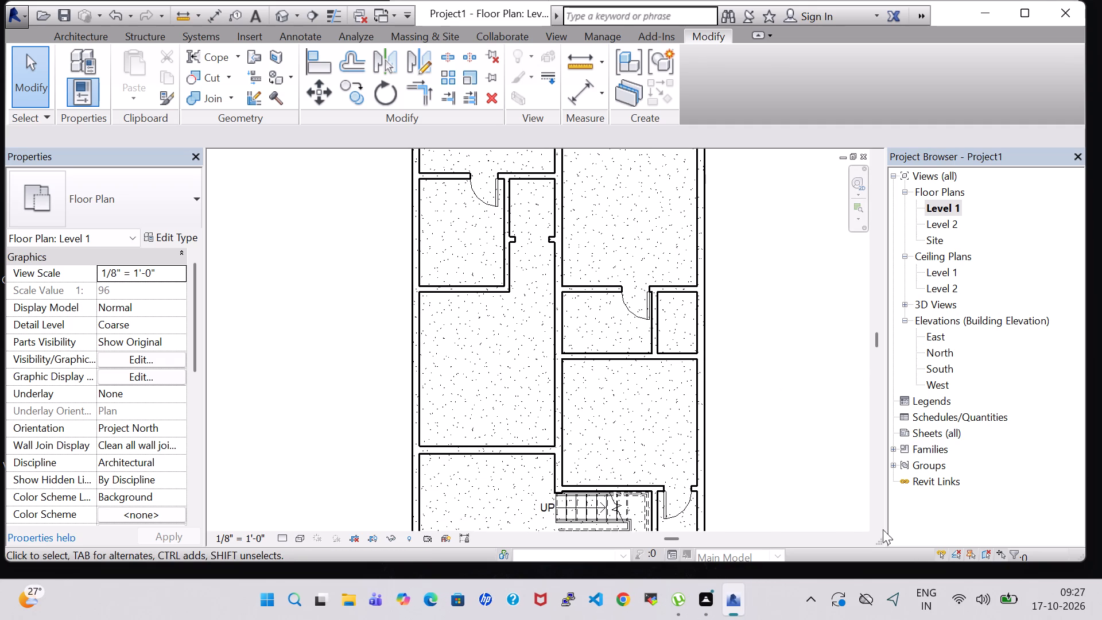
scroll(725, 237, "down", 3)
middle_click_drag(768, 248, 699, 262)
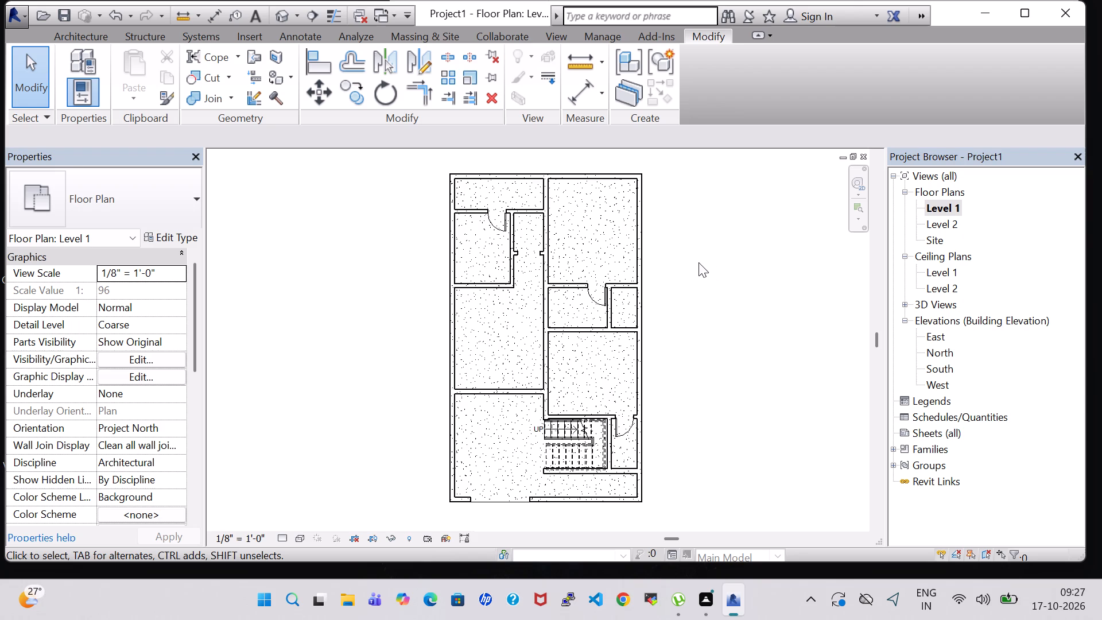
left_click(68, 37)
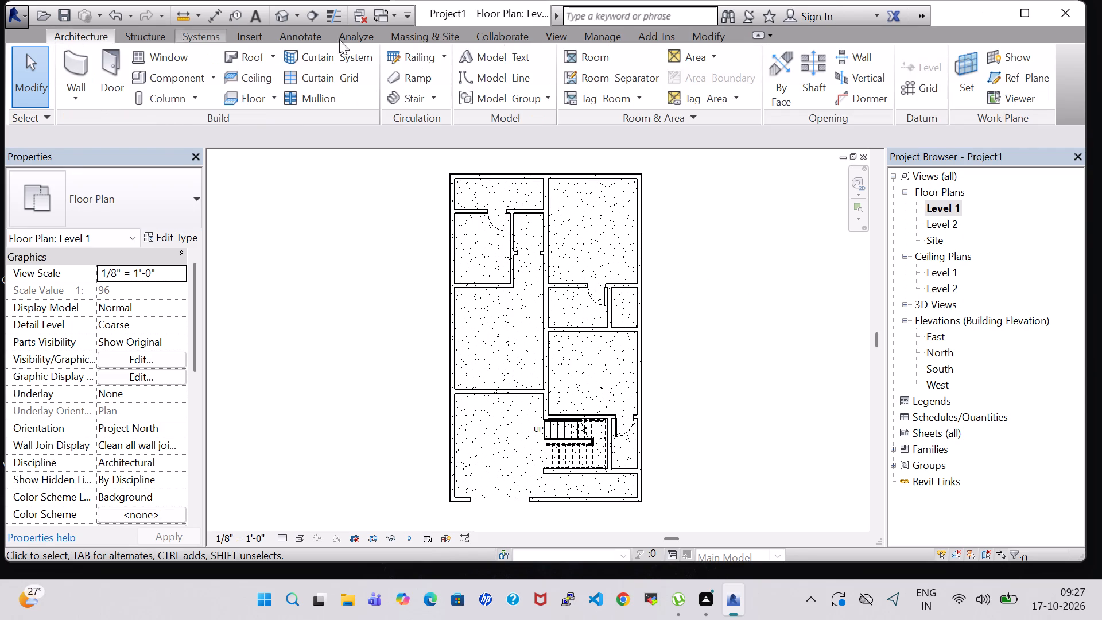
left_click(110, 83)
left_click(700, 78)
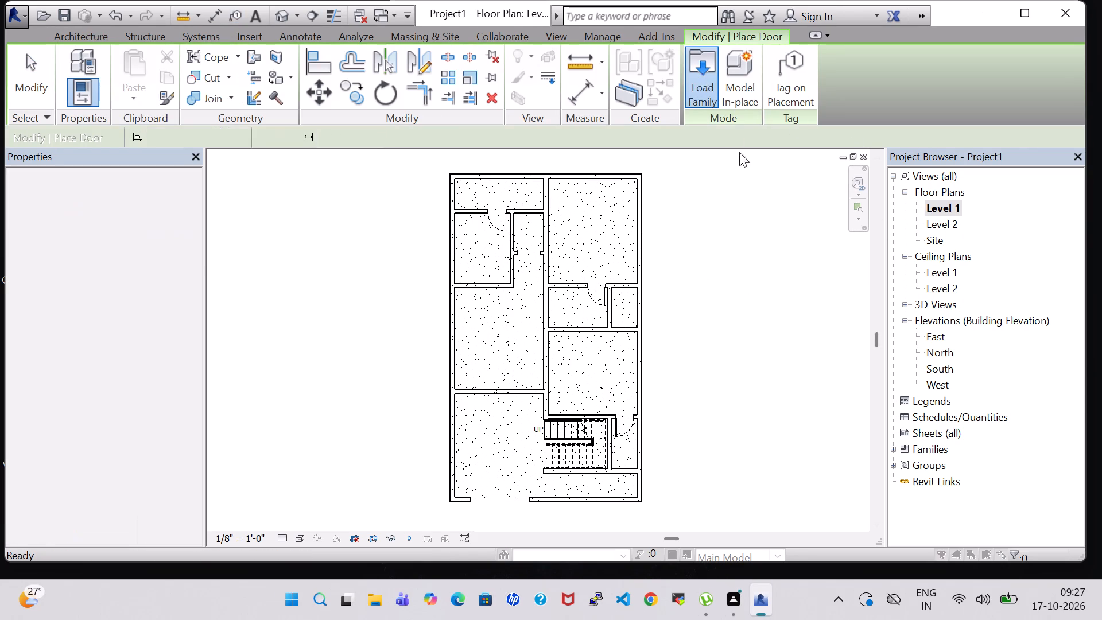
scroll(500, 354, "down", 1)
left_click(651, 231)
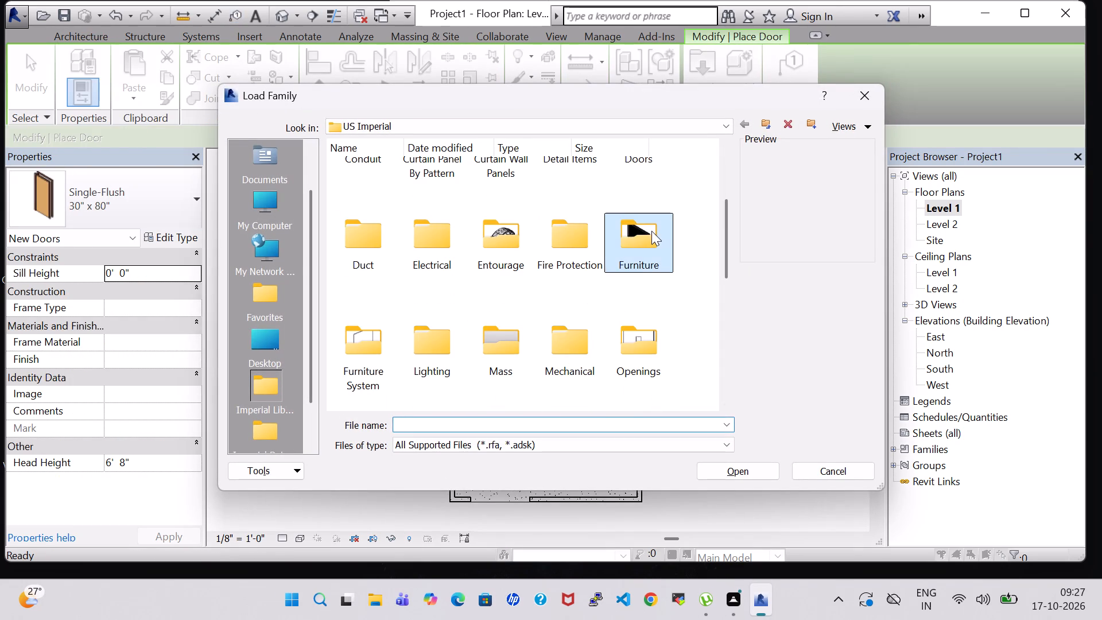
scroll(651, 231, "down", 3)
scroll(652, 237, "up", 3)
double_click(651, 225)
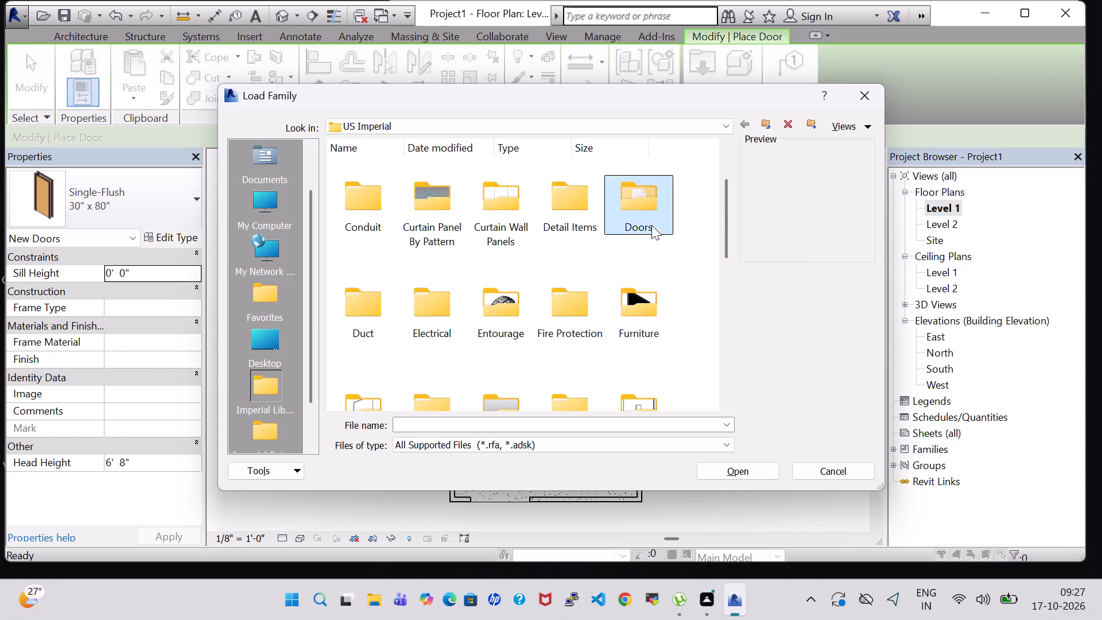
double_click(525, 203)
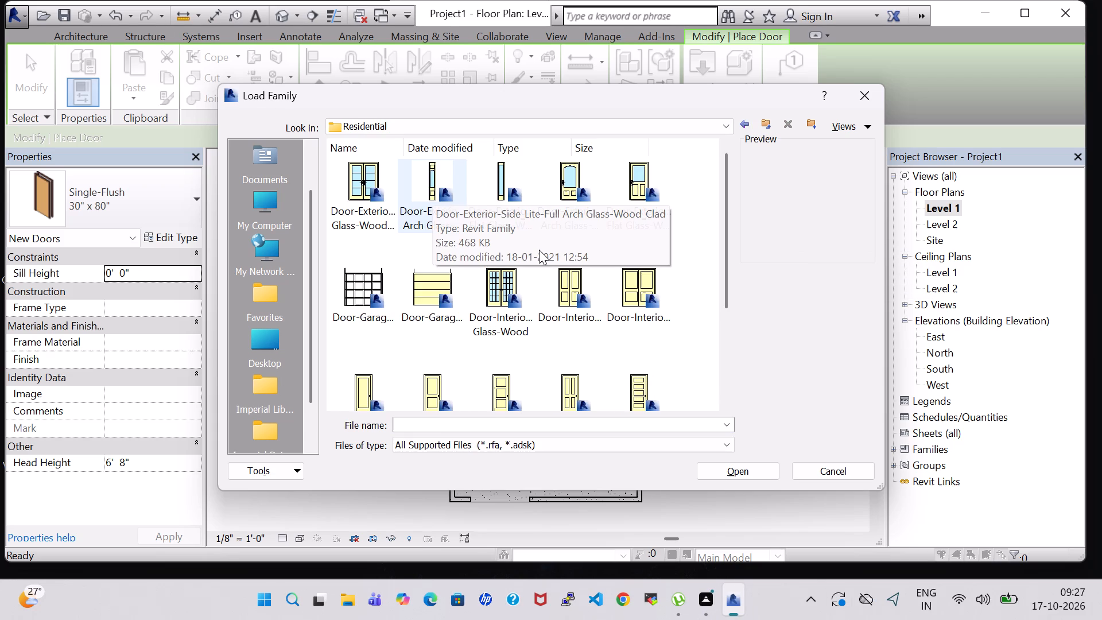
left_click(577, 175)
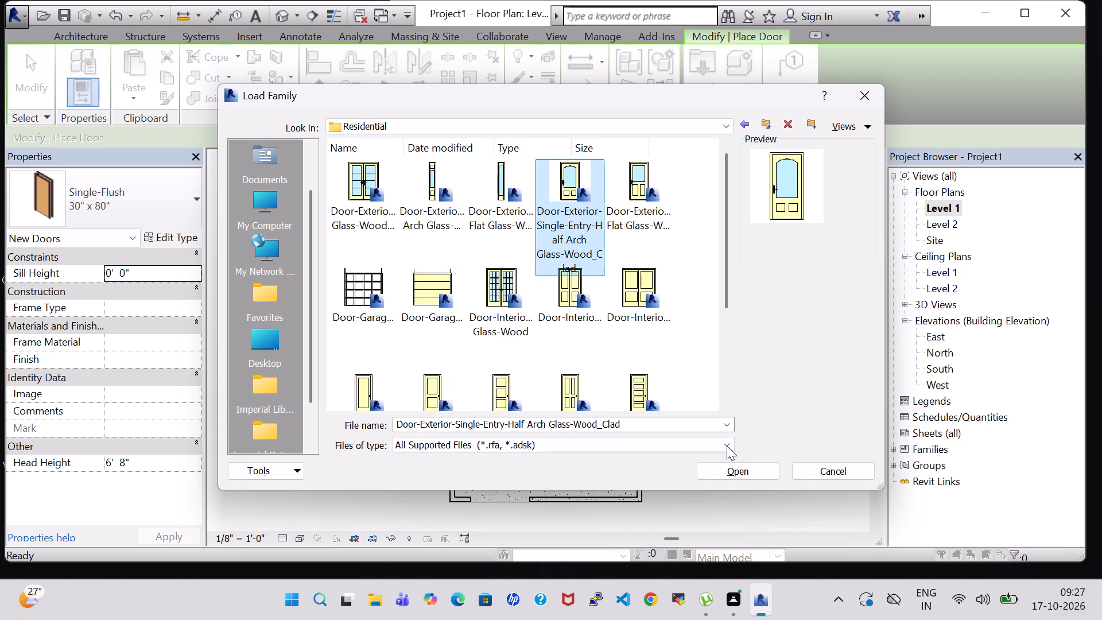
left_click(738, 478)
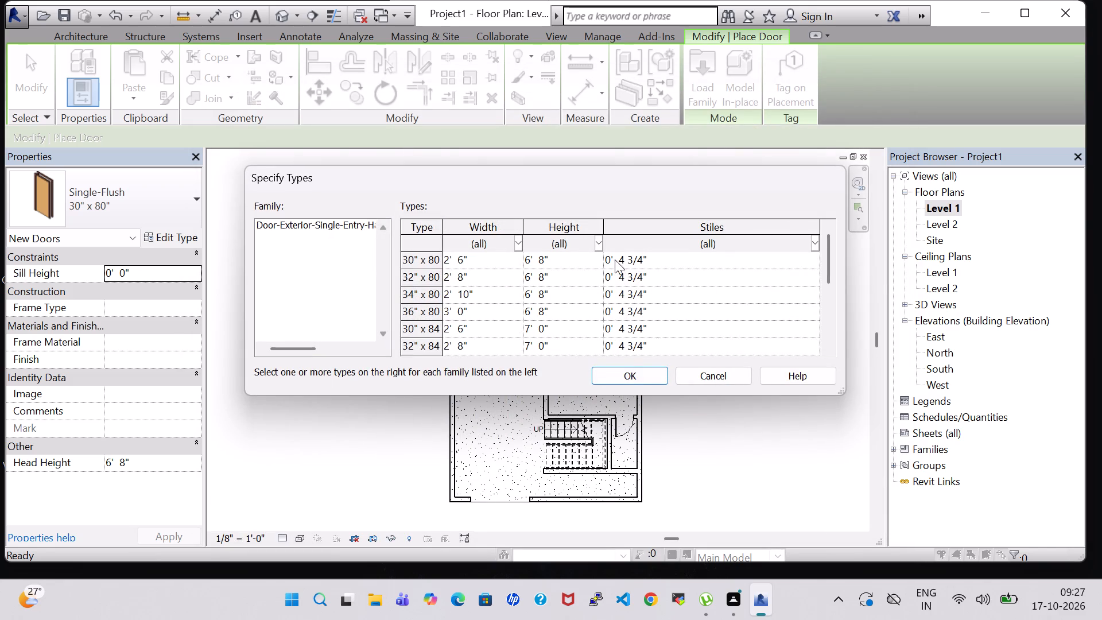
left_click(615, 259)
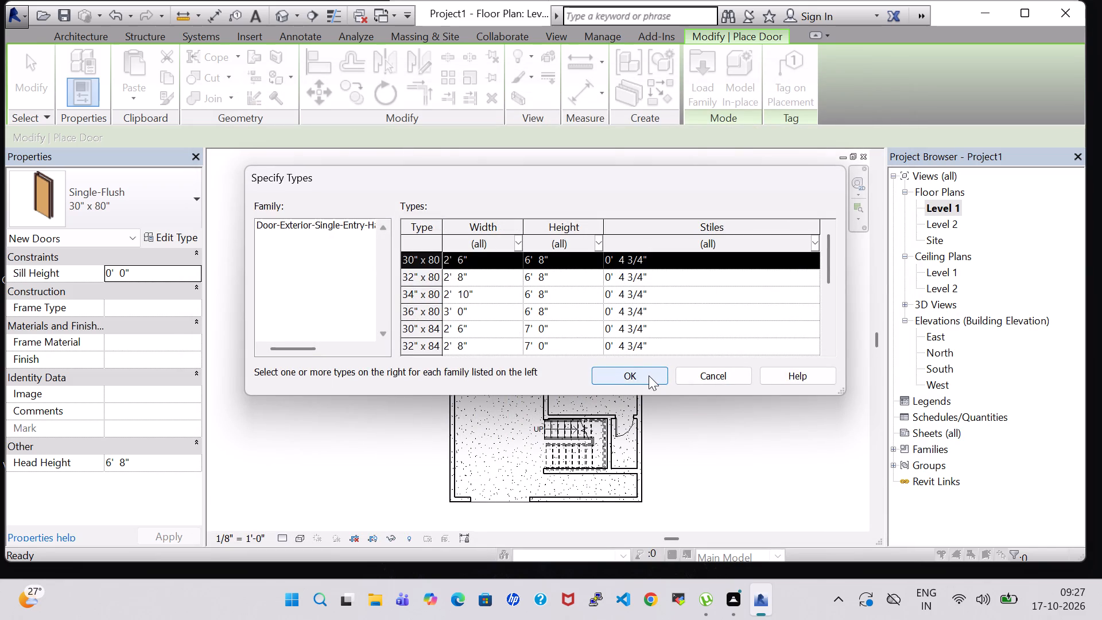
left_click(649, 375)
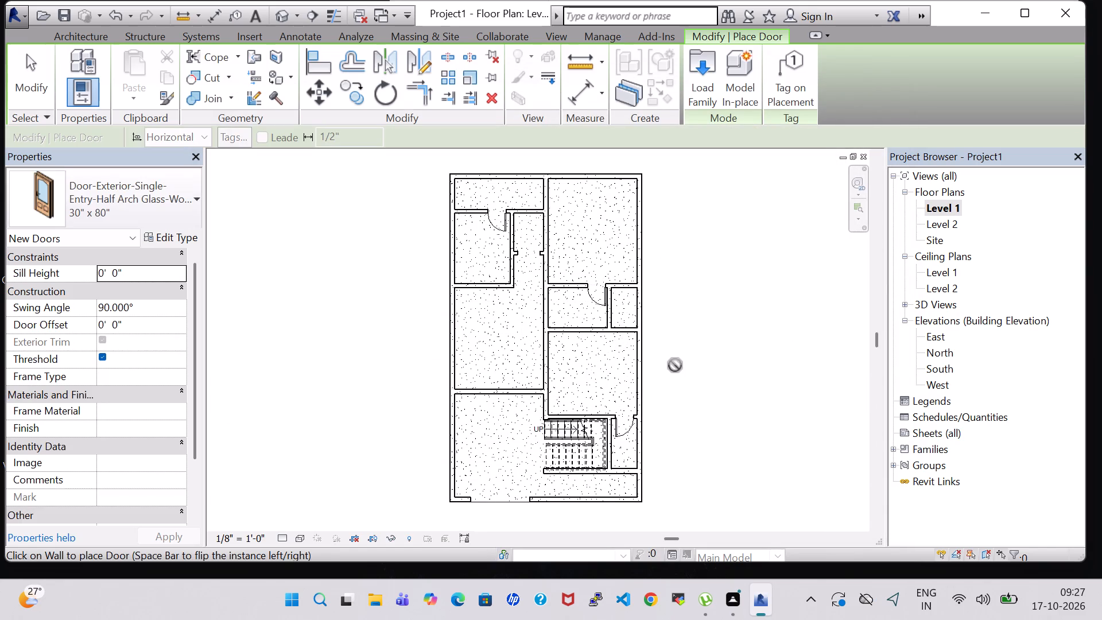
Place the half arch glass door in the west wall of the room north of the stair, about 2'-6" from its north partition.
scroll(675, 364, "up", 3)
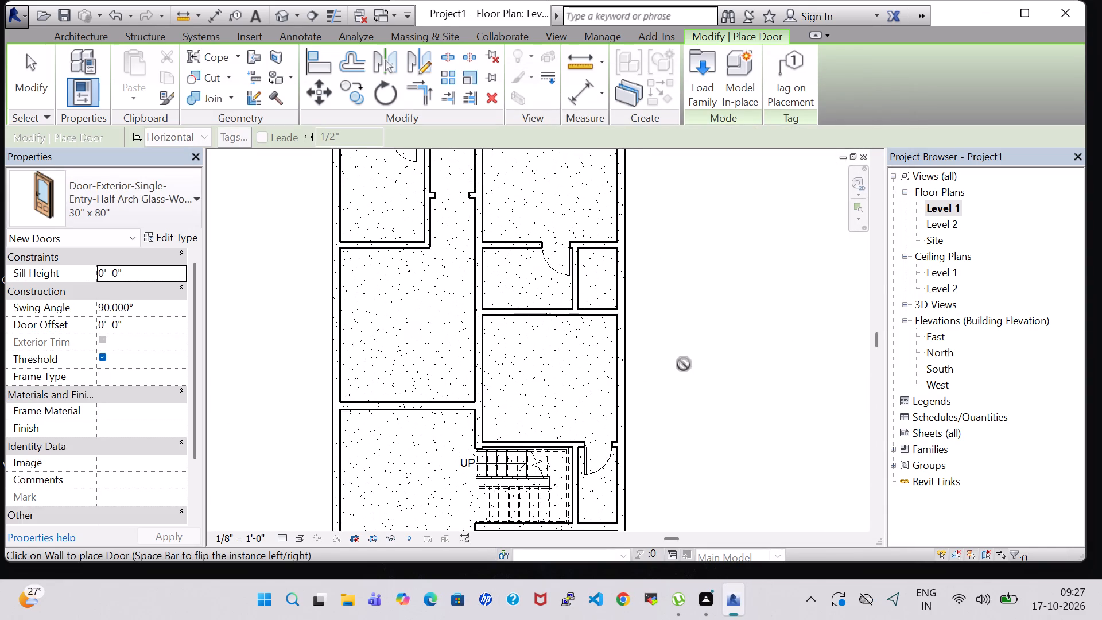
middle_click_drag(684, 364, 714, 362)
scroll(714, 361, "down", 3)
middle_click_drag(714, 325, 698, 319)
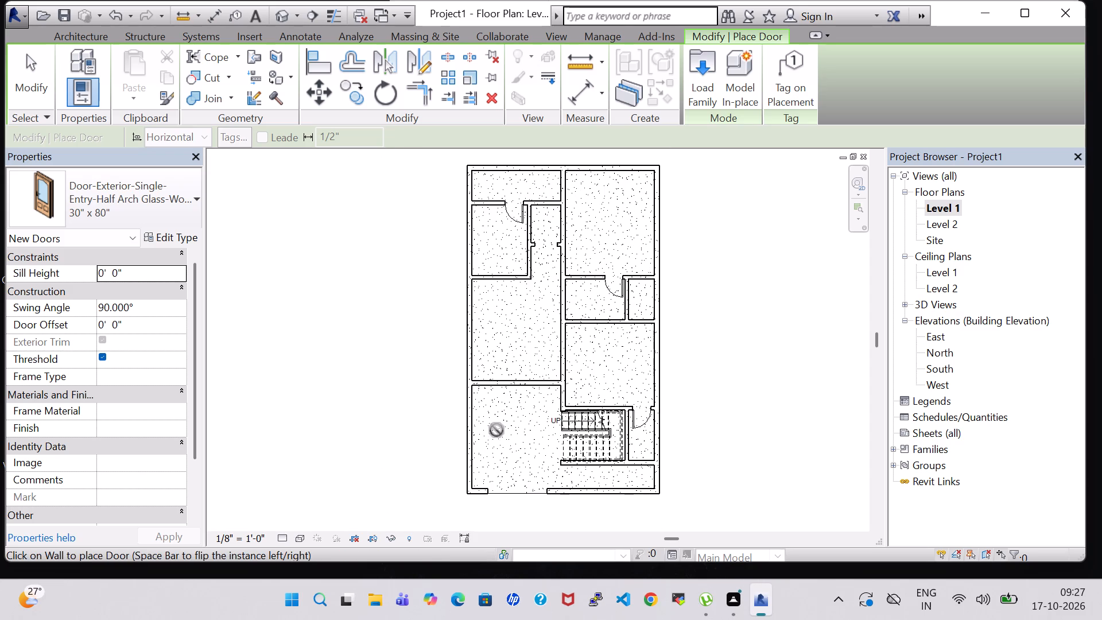
scroll(510, 430, "up", 1)
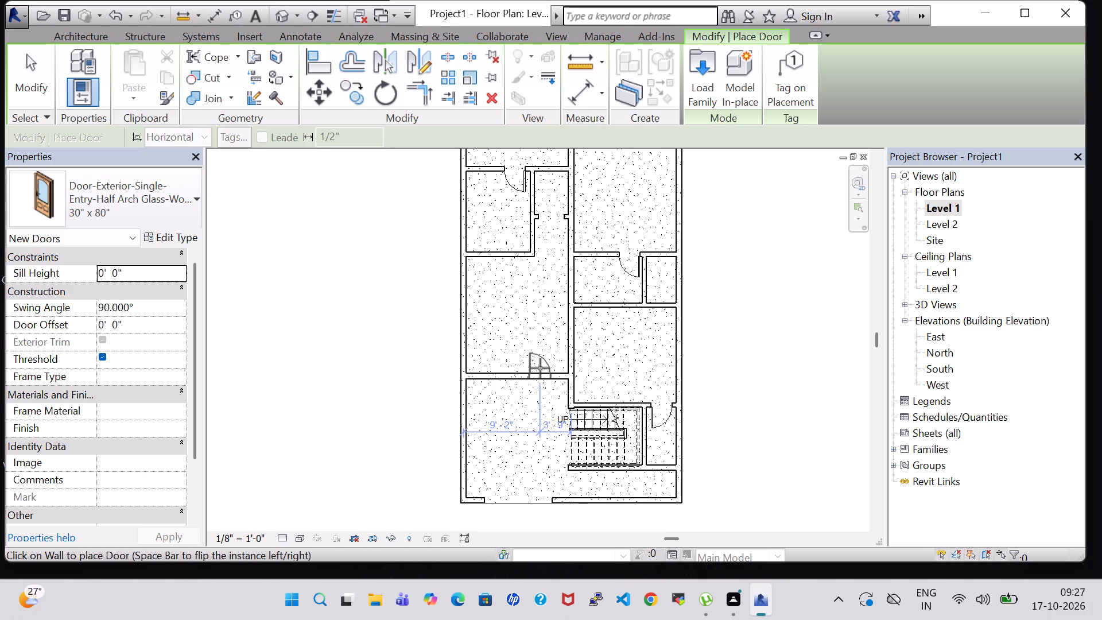
left_click(576, 326)
Place a half arch glass door with flipped swing in the large northeast room's west wall, about 1'-9" from its south partition.
middle_click_drag(559, 323, 560, 375)
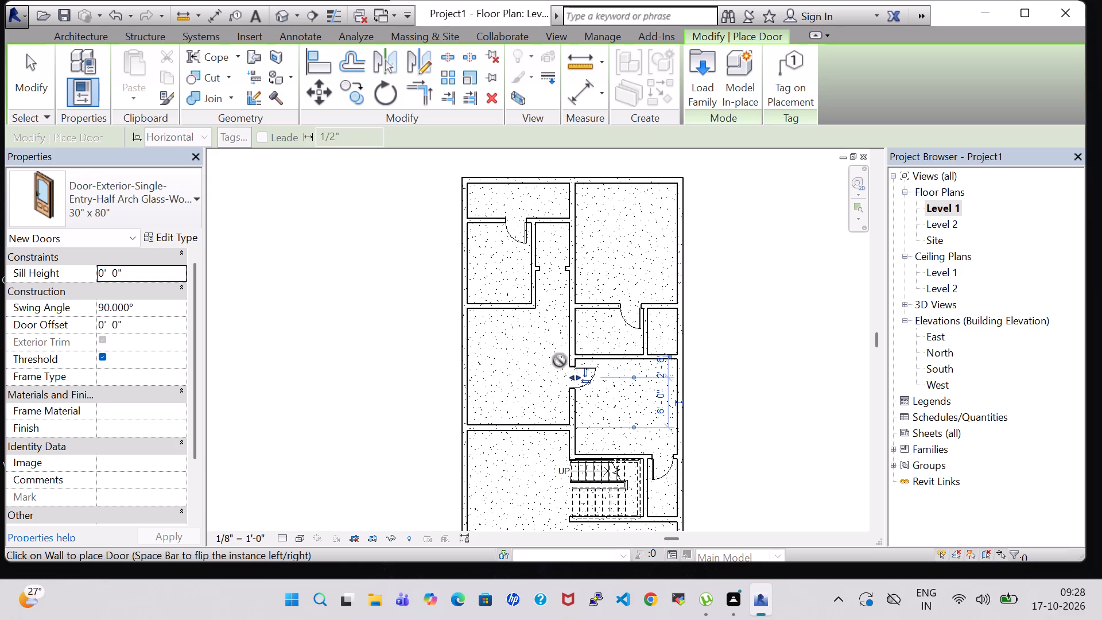
scroll(577, 301, "up", 5)
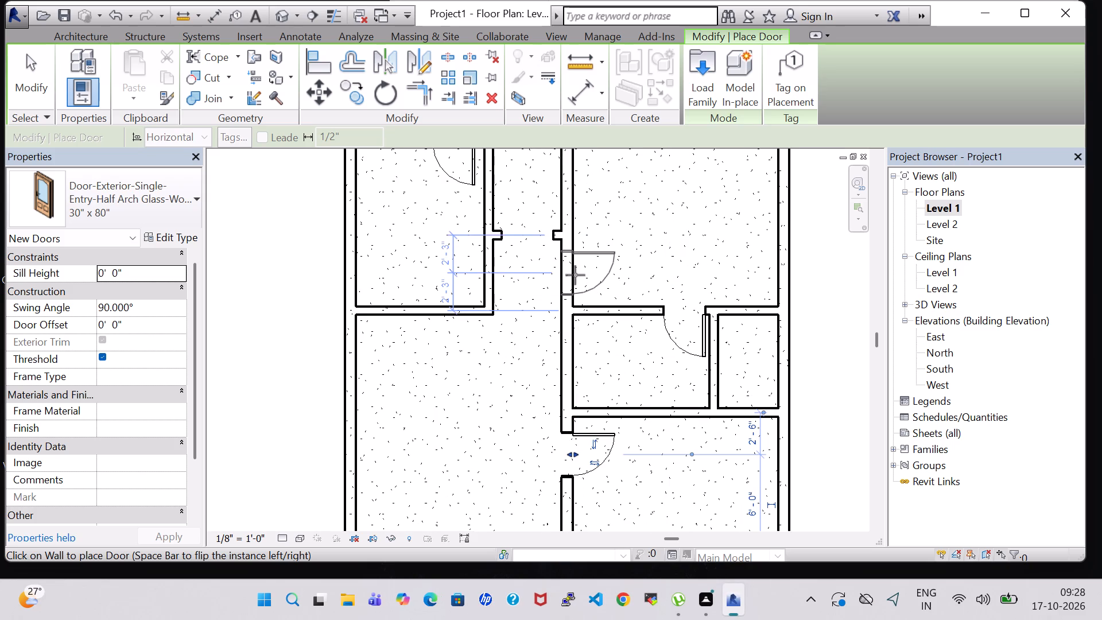
key("space")
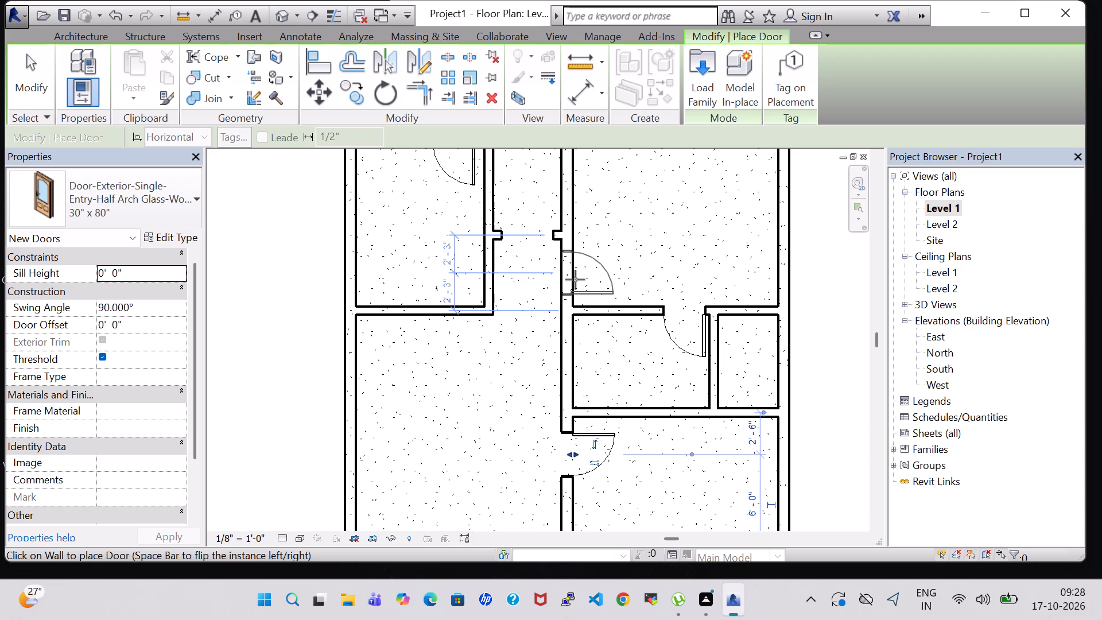
left_click(575, 281)
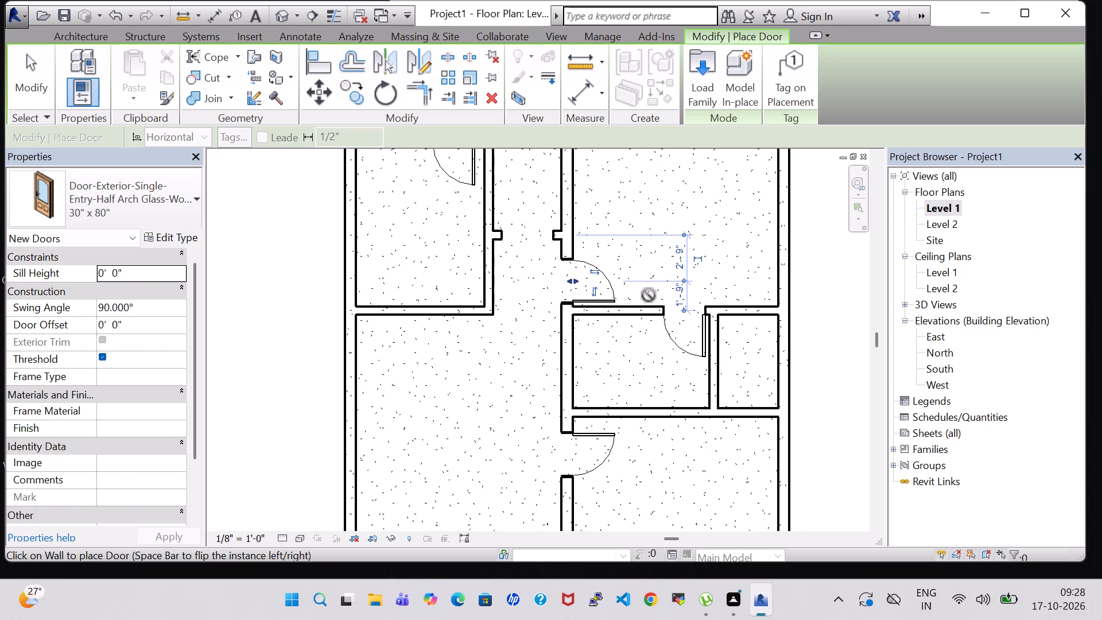
key("Escape")
key("Escape")
Place a Single-Flush 30" x 80" door with flipped swing in the west wall of the small room south of the northeast room.
scroll(534, 376, "down", 1)
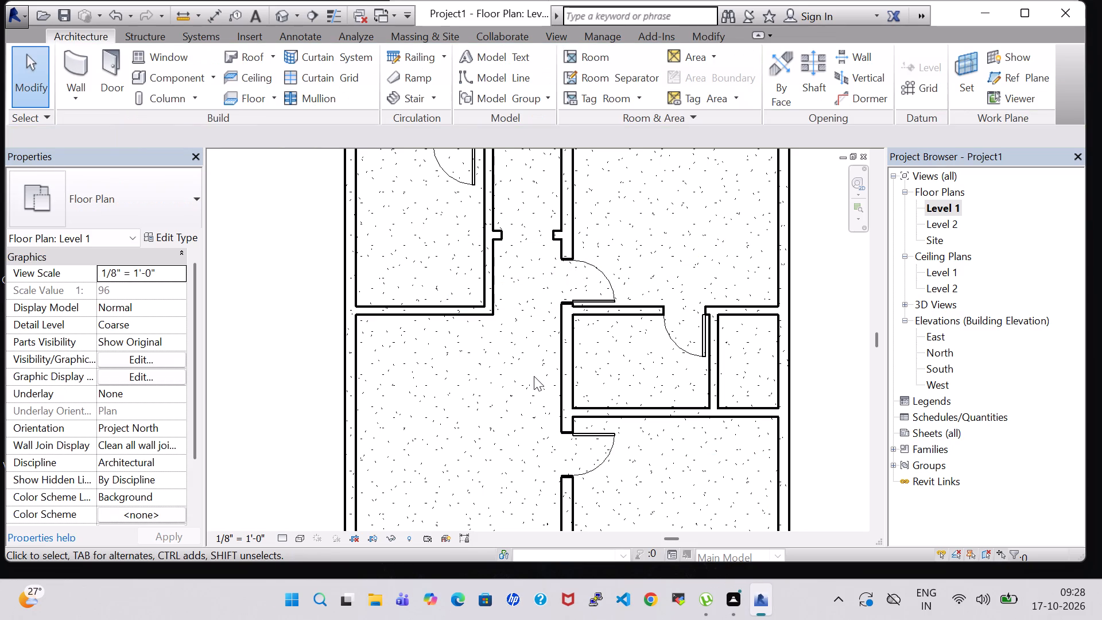
scroll(534, 376, "down", 2)
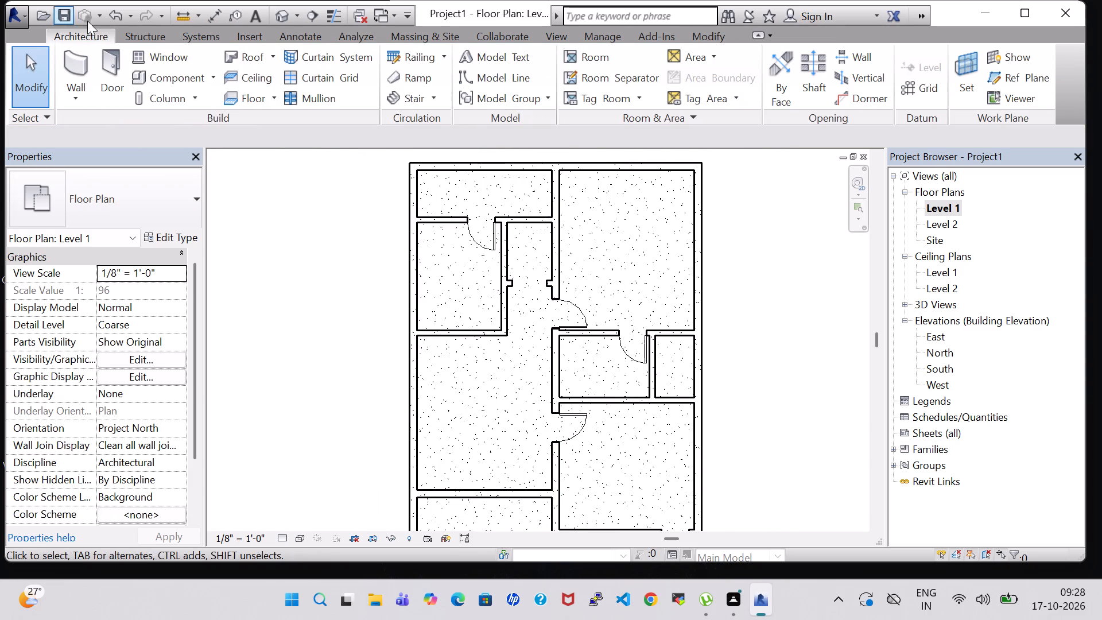
left_click(122, 78)
left_click(185, 180)
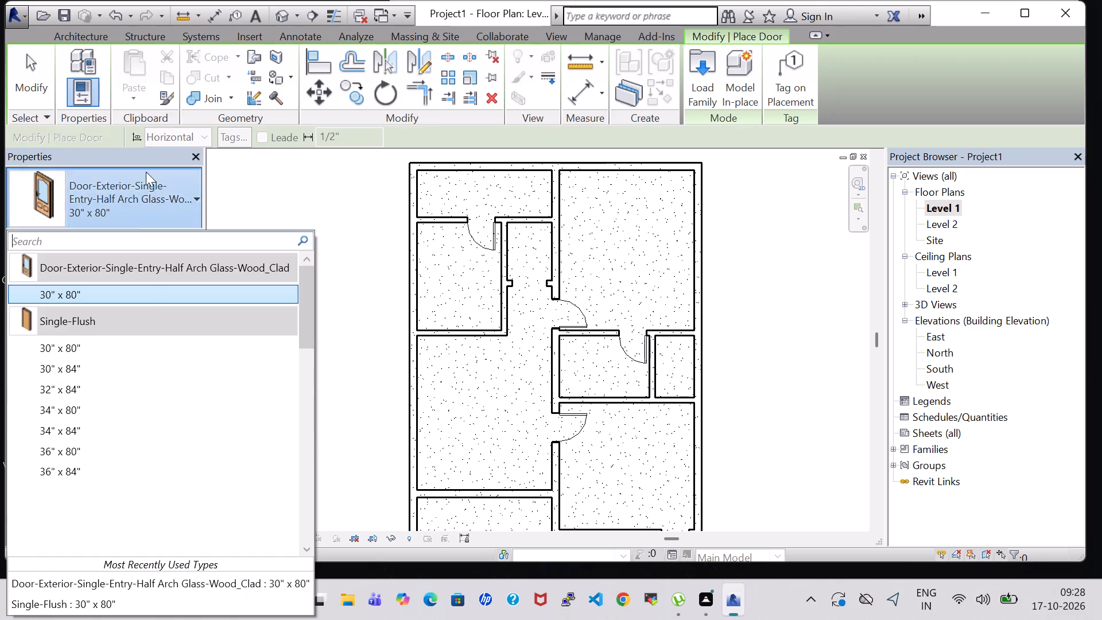
left_click(142, 346)
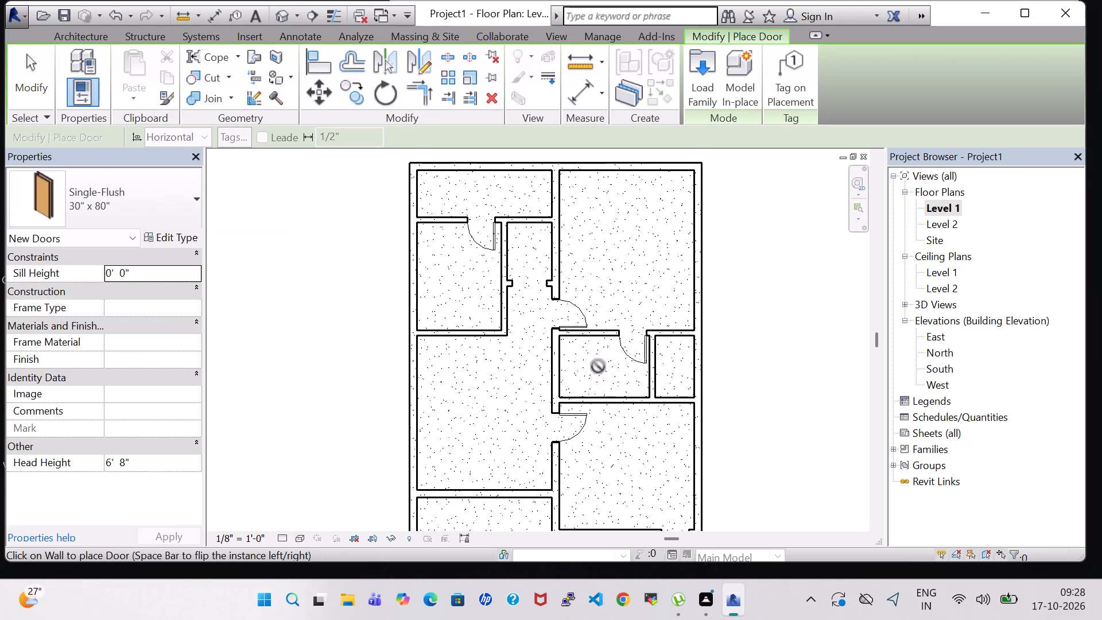
scroll(587, 361, "up", 2)
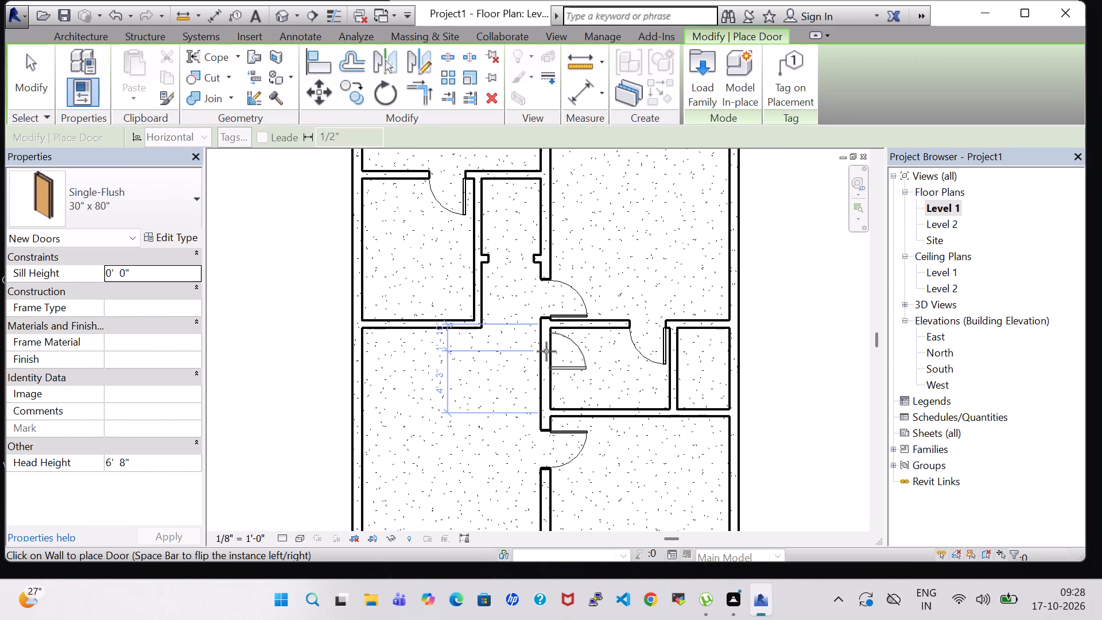
key("space")
left_click(546, 351)
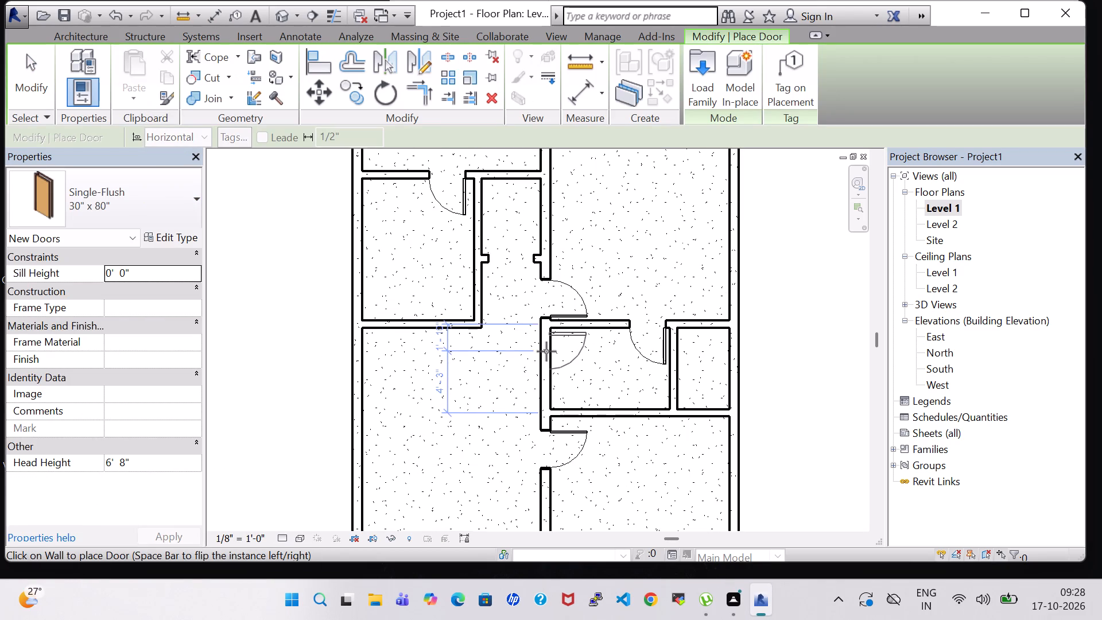
scroll(719, 367, "down", 2)
key("Escape")
key("Escape")
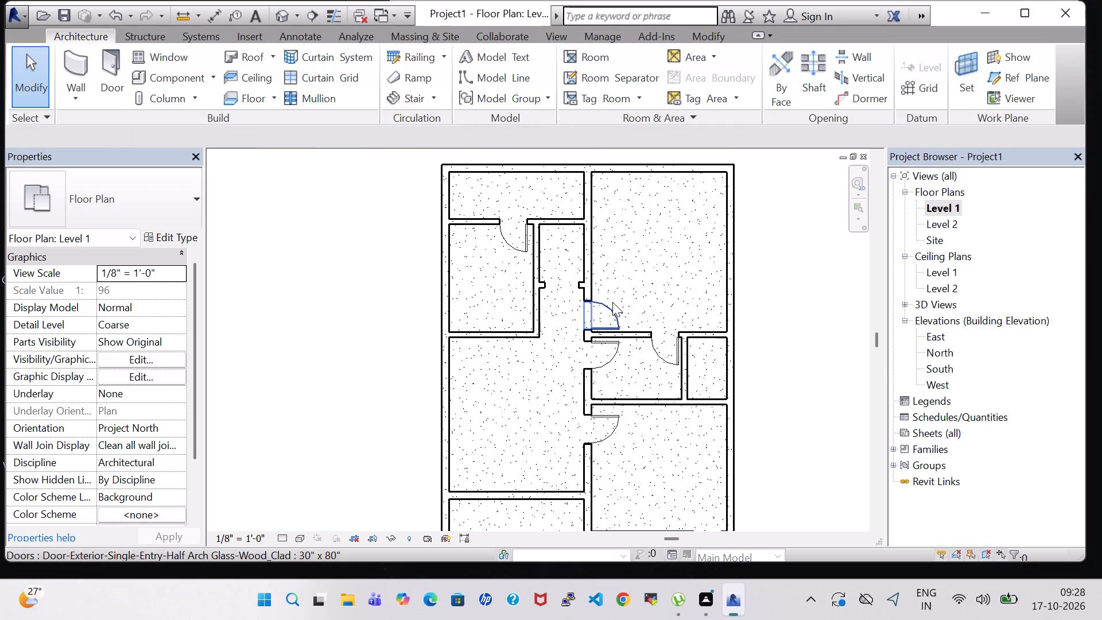
Load the residential door family Door-Interior-Double-Full Glass-Wood with the 60" x 80" type.
scroll(556, 393, "down", 2)
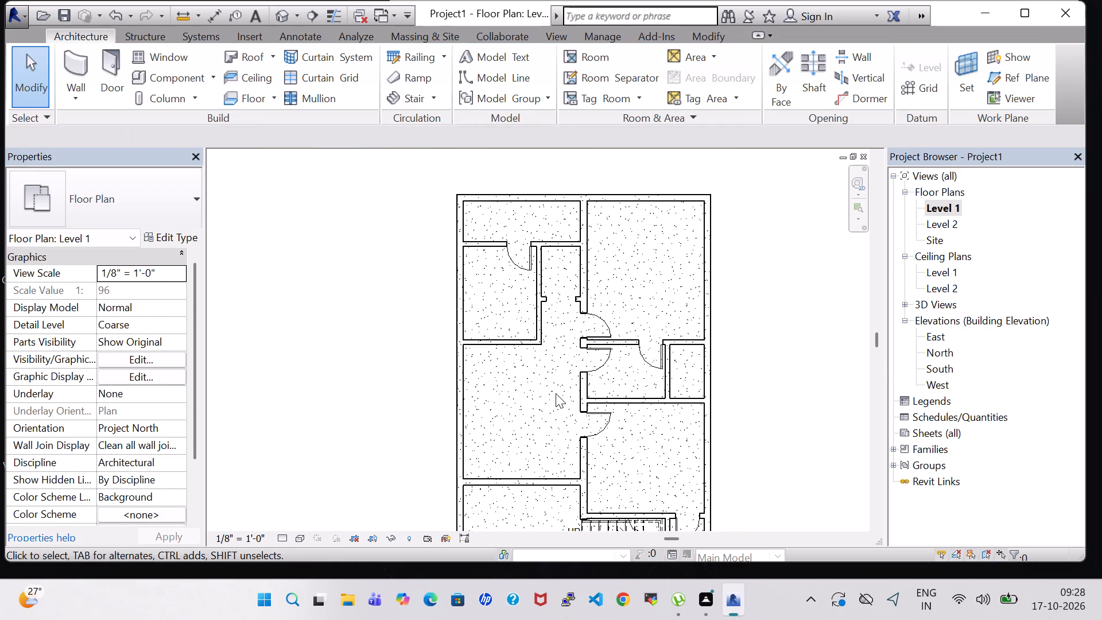
middle_click_drag(790, 436, 768, 416)
scroll(768, 416, "down", 1)
middle_click_drag(768, 416, 763, 412)
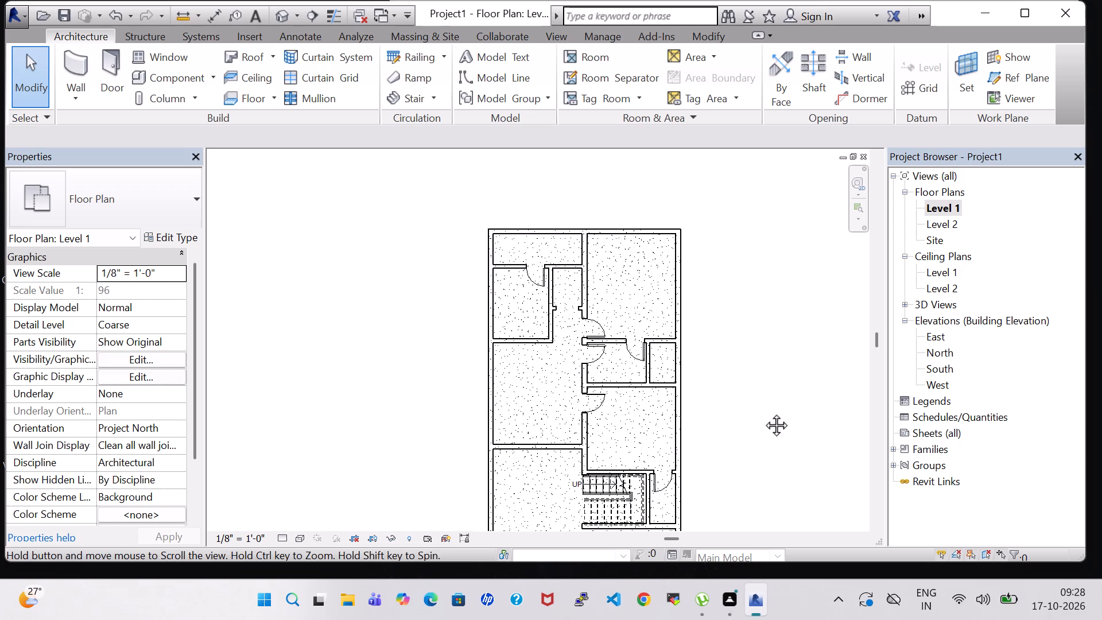
middle_click_drag(763, 412, 747, 356)
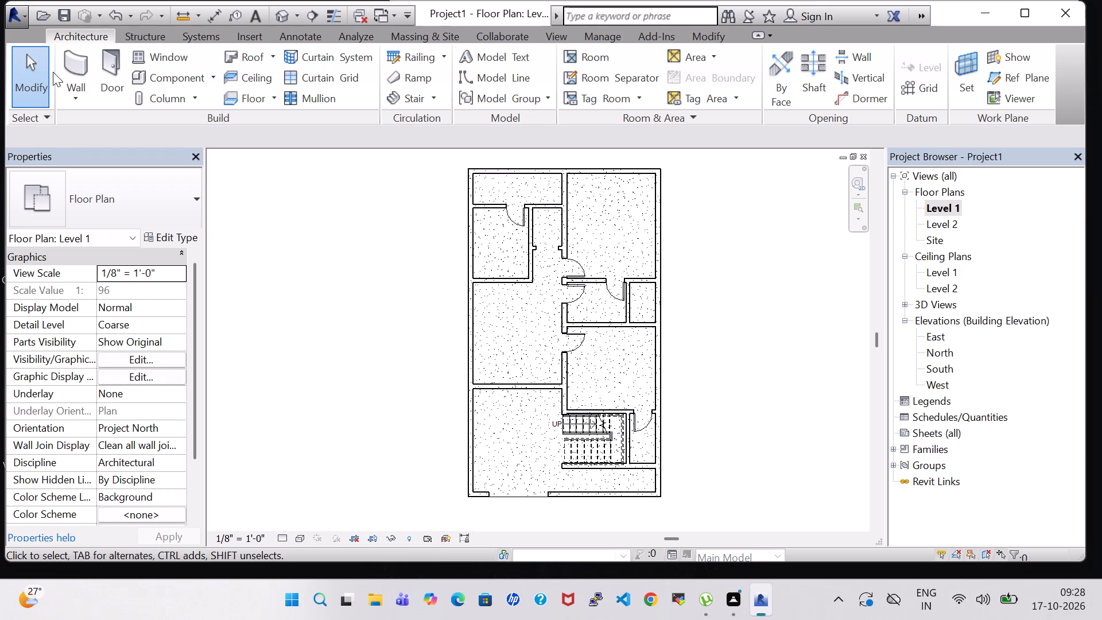
left_click(114, 58)
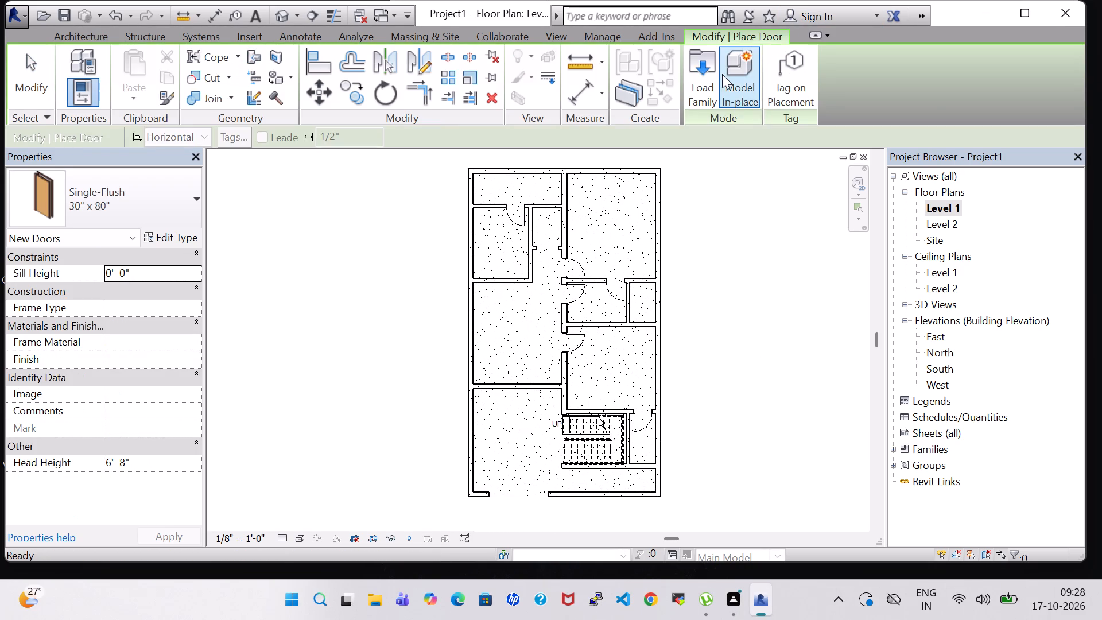
left_click(714, 75)
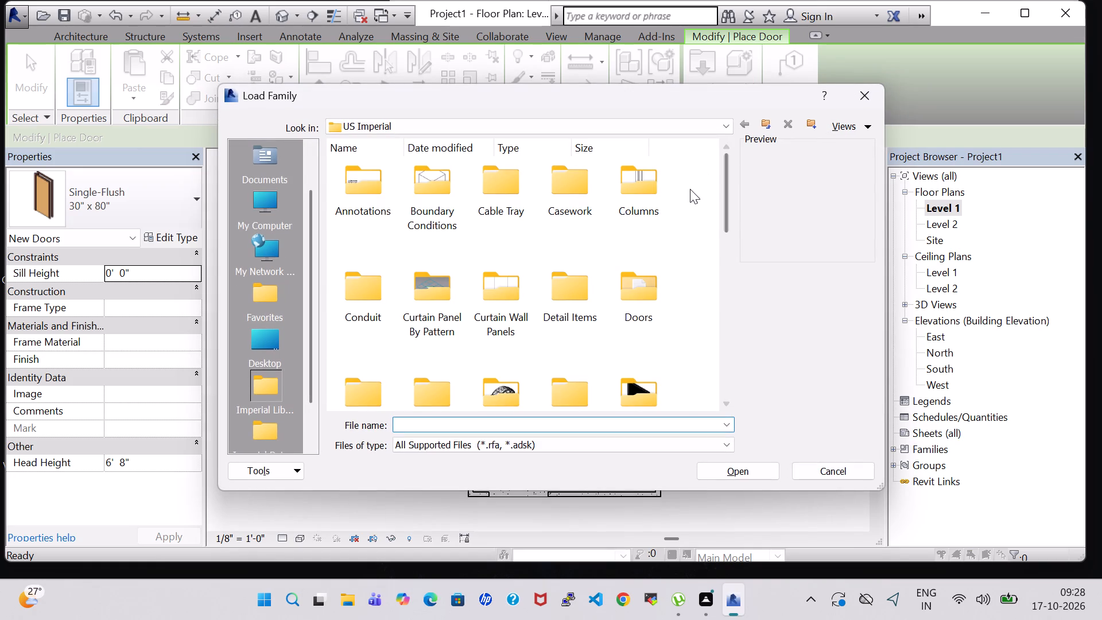
double_click(631, 285)
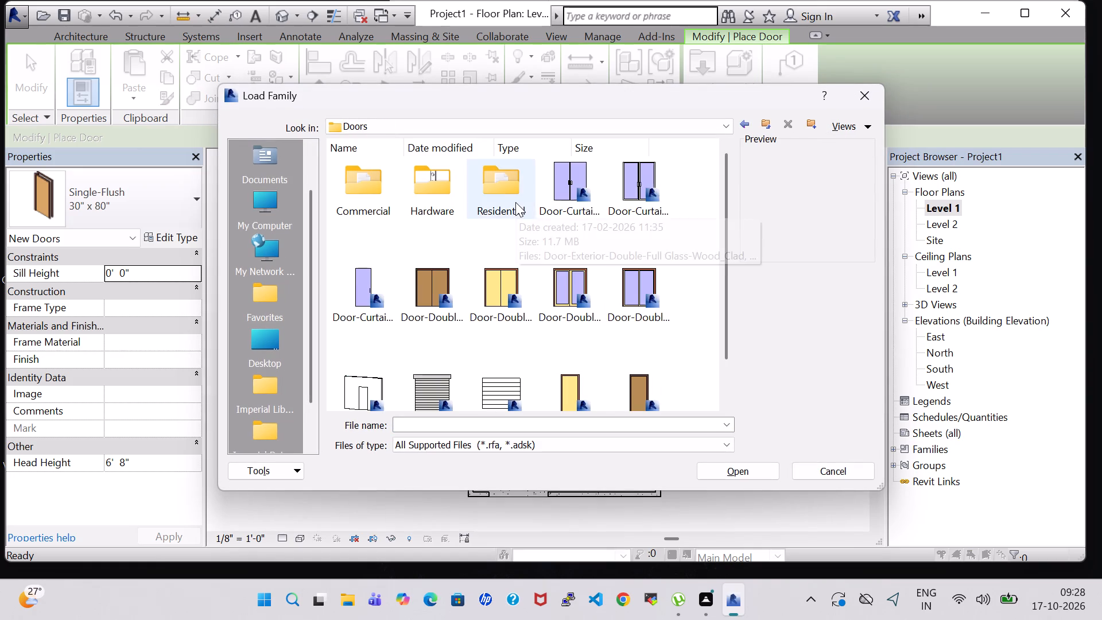
double_click(515, 202)
scroll(437, 209, "down", 1)
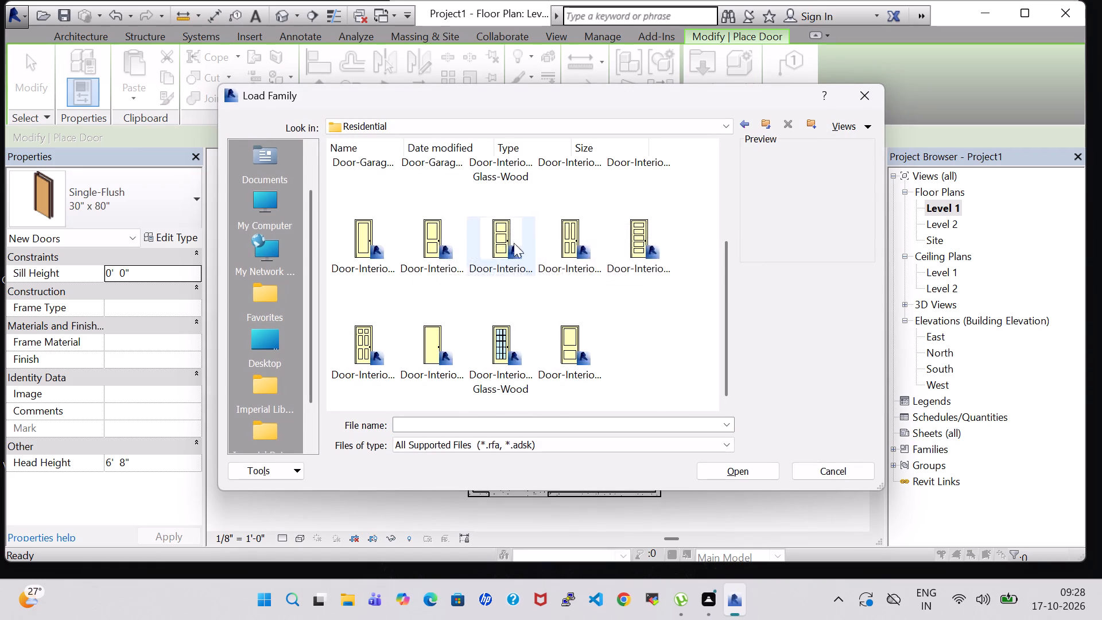
scroll(541, 260, "up", 1)
left_click(510, 278)
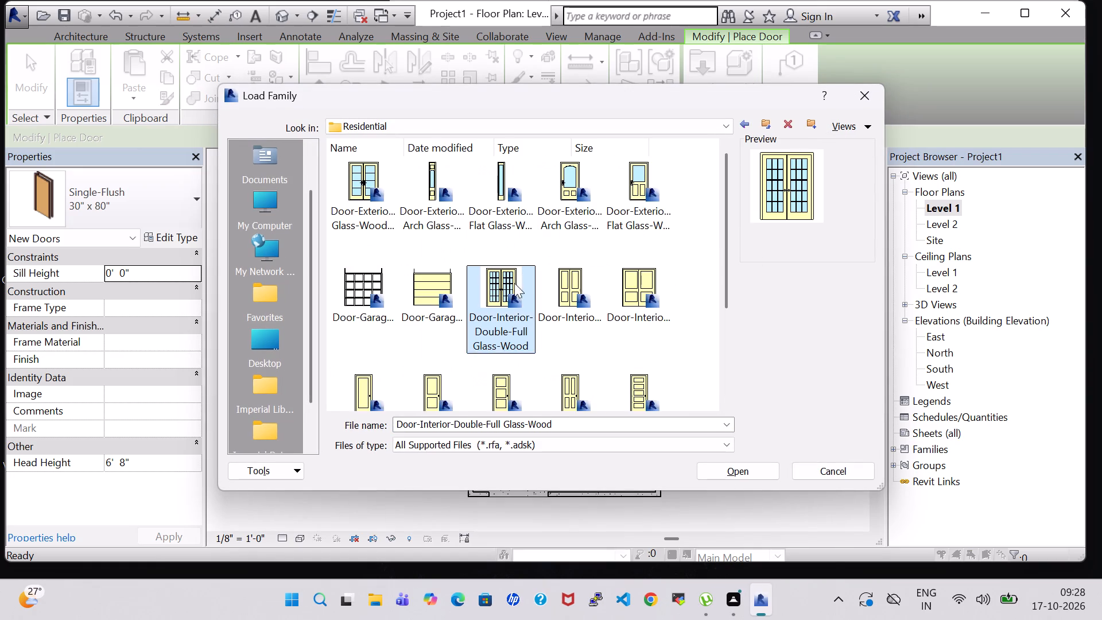
left_click(770, 469)
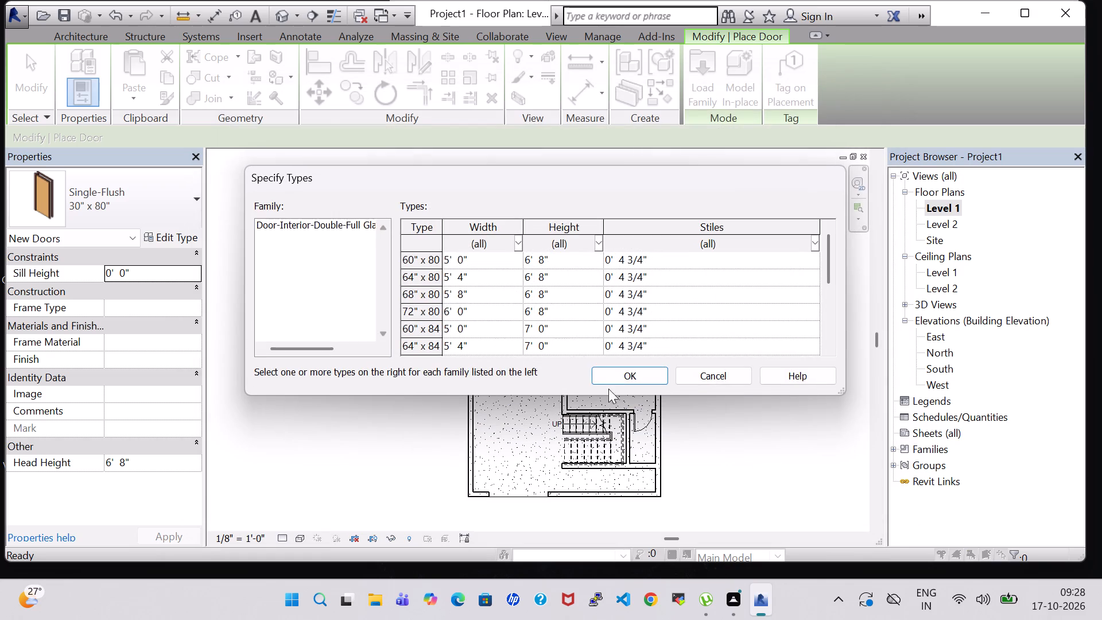
left_click(515, 258)
left_click(633, 369)
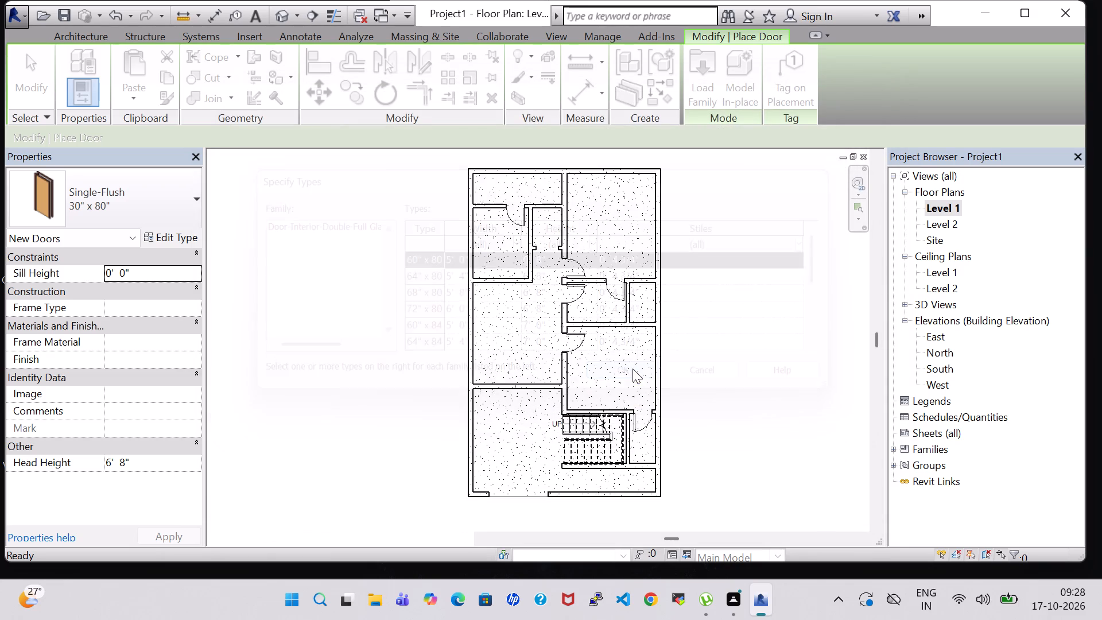
Place the 60" x 80" glazed double door in the partition north of the southwest entrance room, centred about 3'-4" from its east end.
scroll(527, 386, "up", 2)
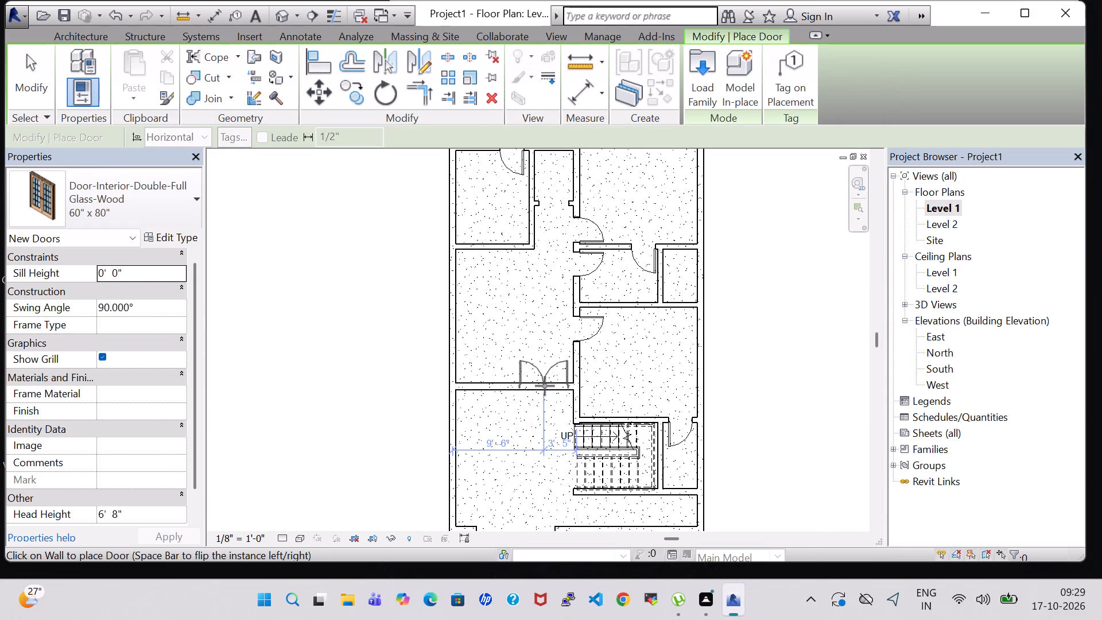
left_click(545, 386)
scroll(550, 386, "down", 3)
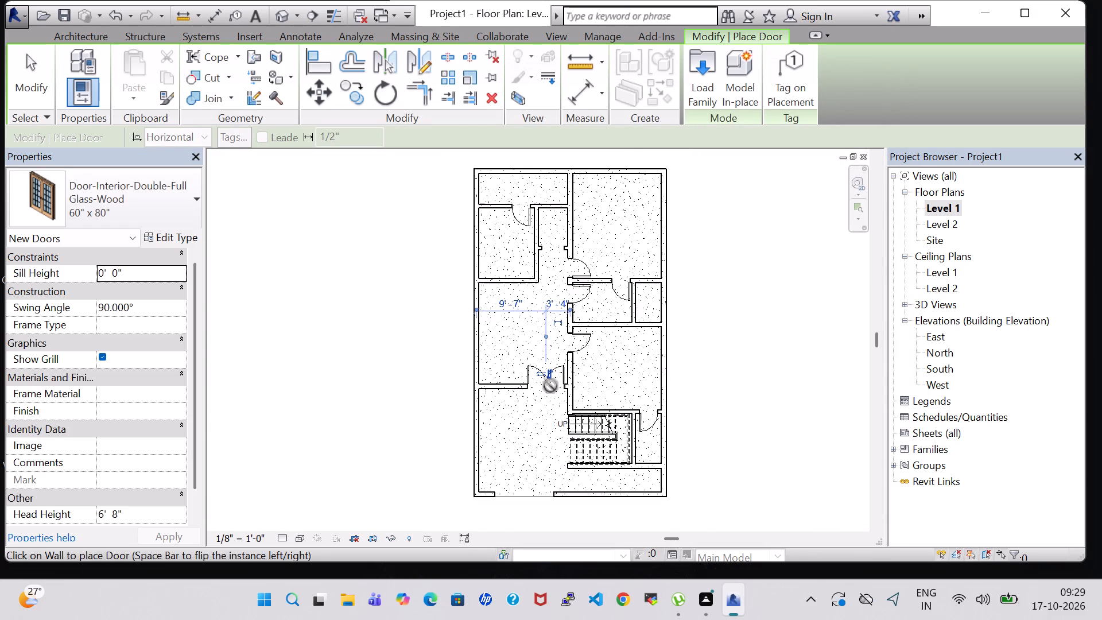
key("Escape")
key("Escape")
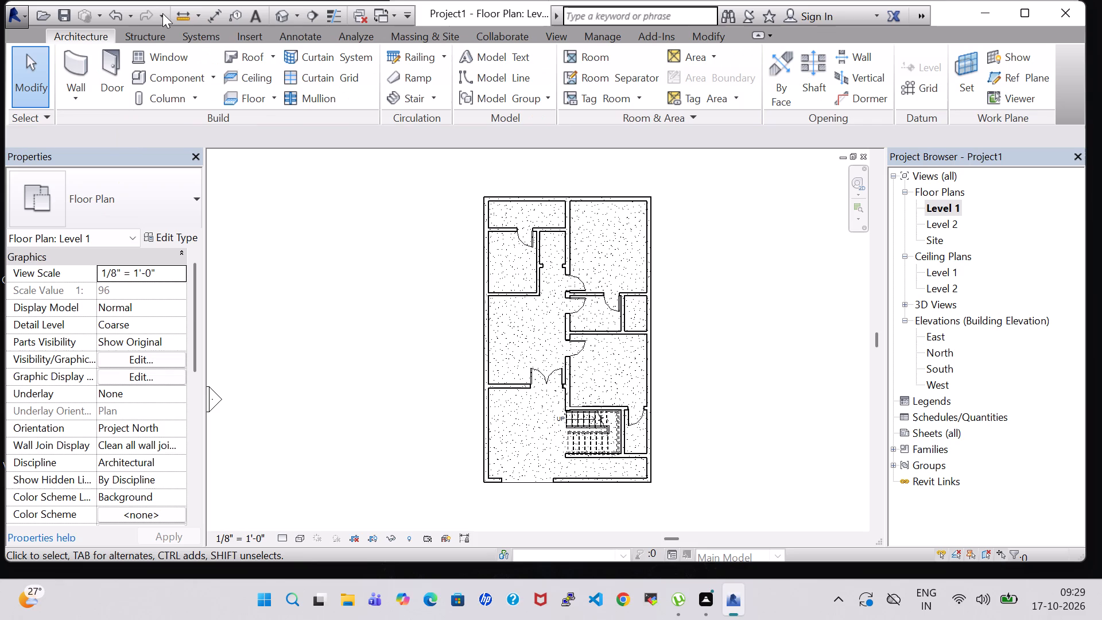
Inspect the glazed double door and interior from the front and above in the 3D view, and return to the Level 1 plan.
left_click(282, 20)
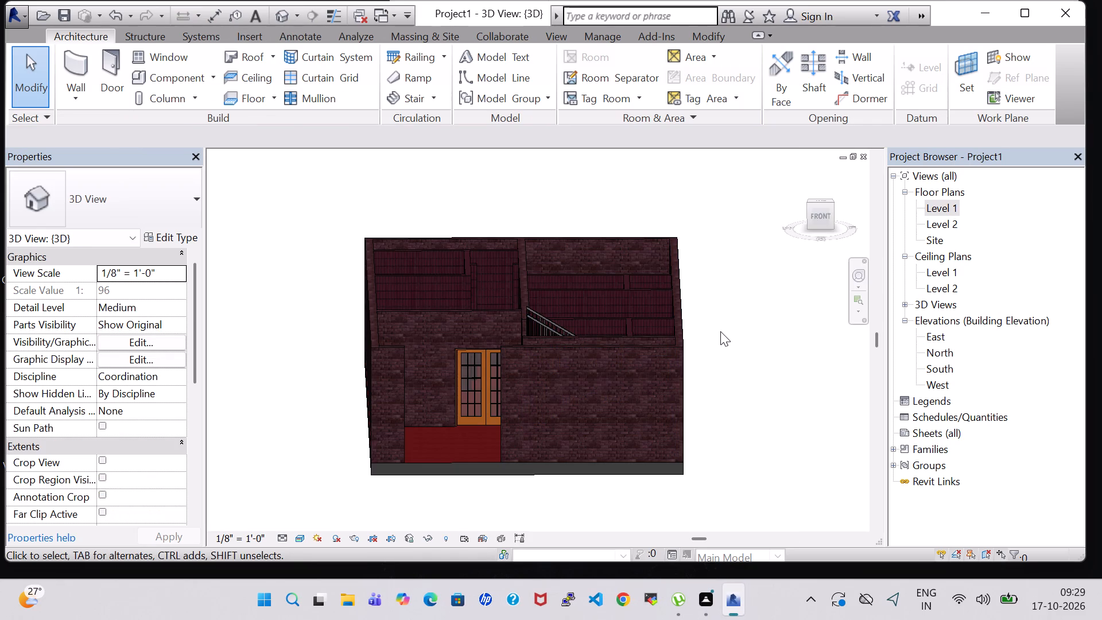
middle_click_drag(720, 331, 727, 416, "shift")
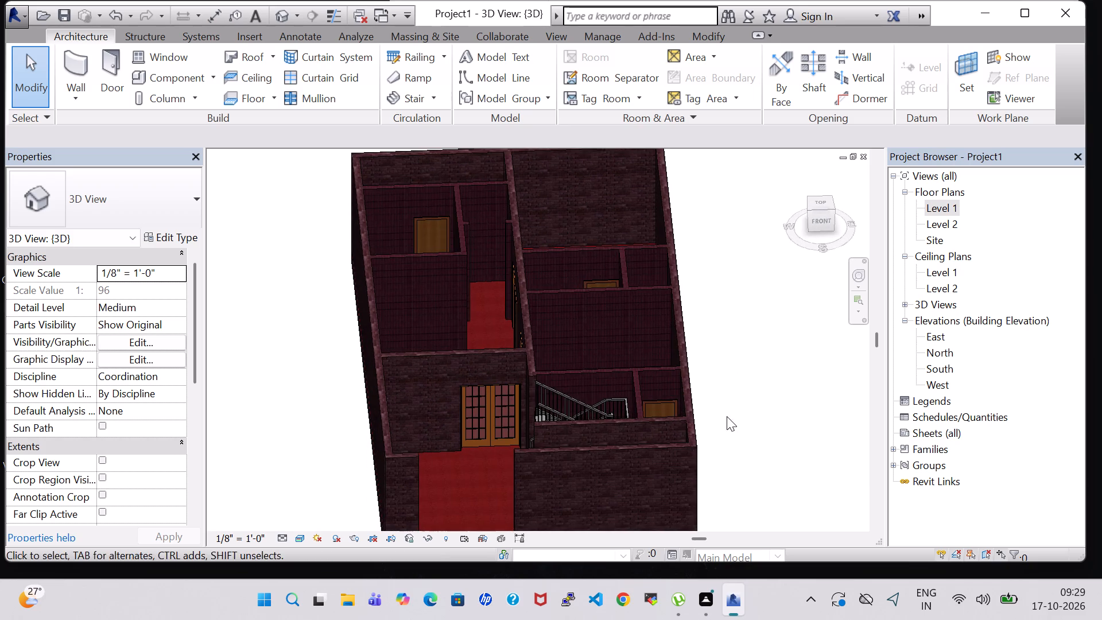
middle_click_drag(727, 416, 713, 440, "shift")
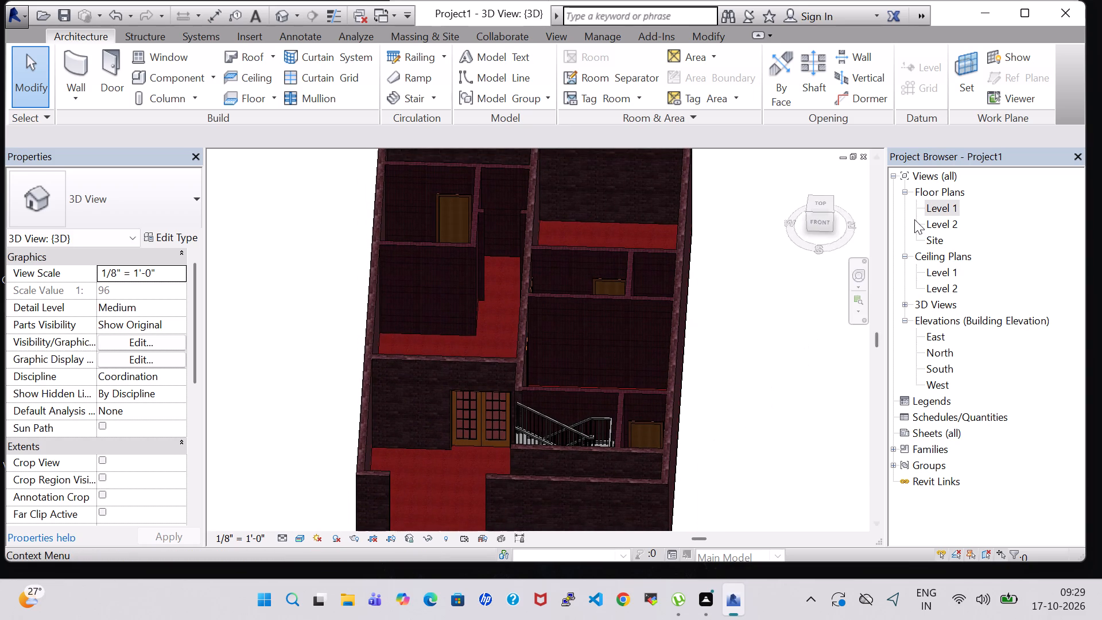
double_click(933, 209)
scroll(682, 308, "down", 2)
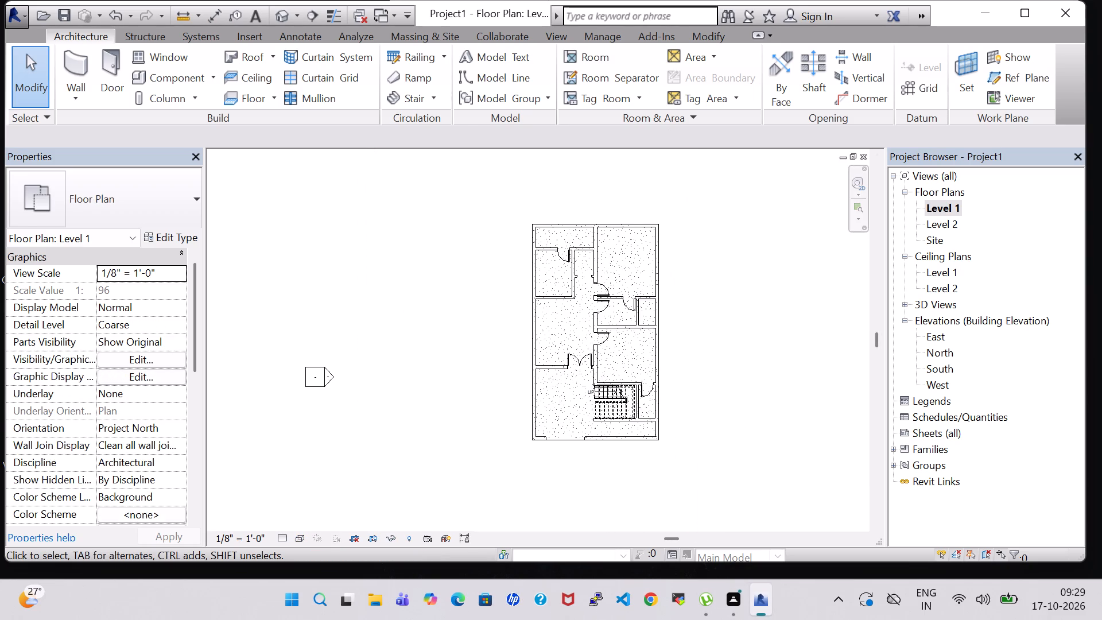
Split the south exterior wall about 1'-11" east of the entrance opening, in line with the stair partition's end, and delete the short segment.
left_click(709, 33)
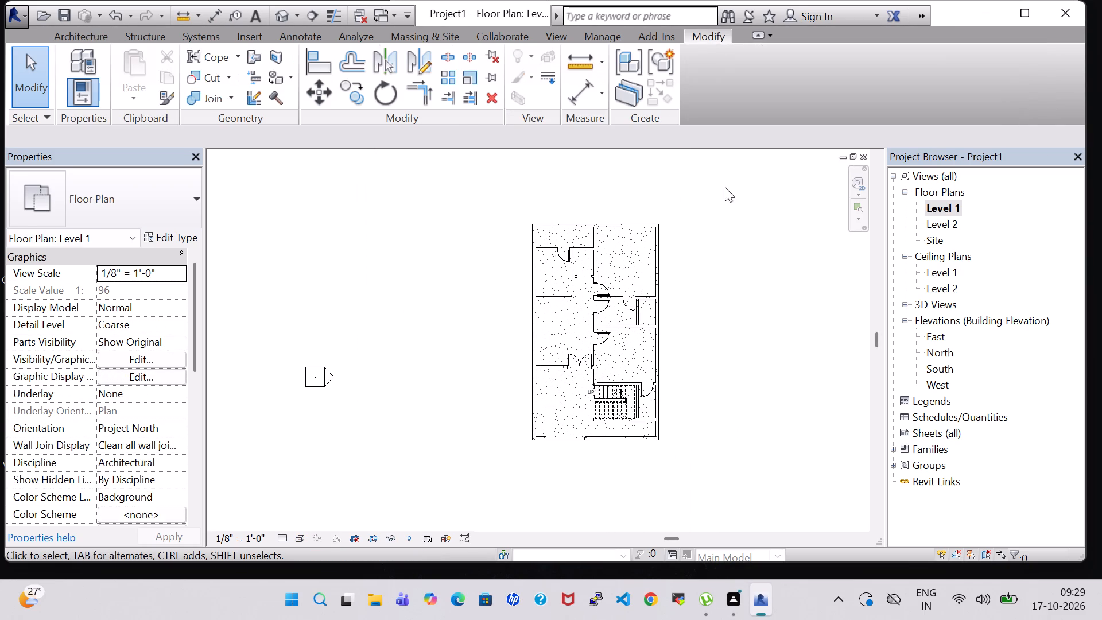
scroll(705, 437, "up", 6)
middle_click_drag(702, 437, 768, 426)
scroll(752, 432, "down", 1)
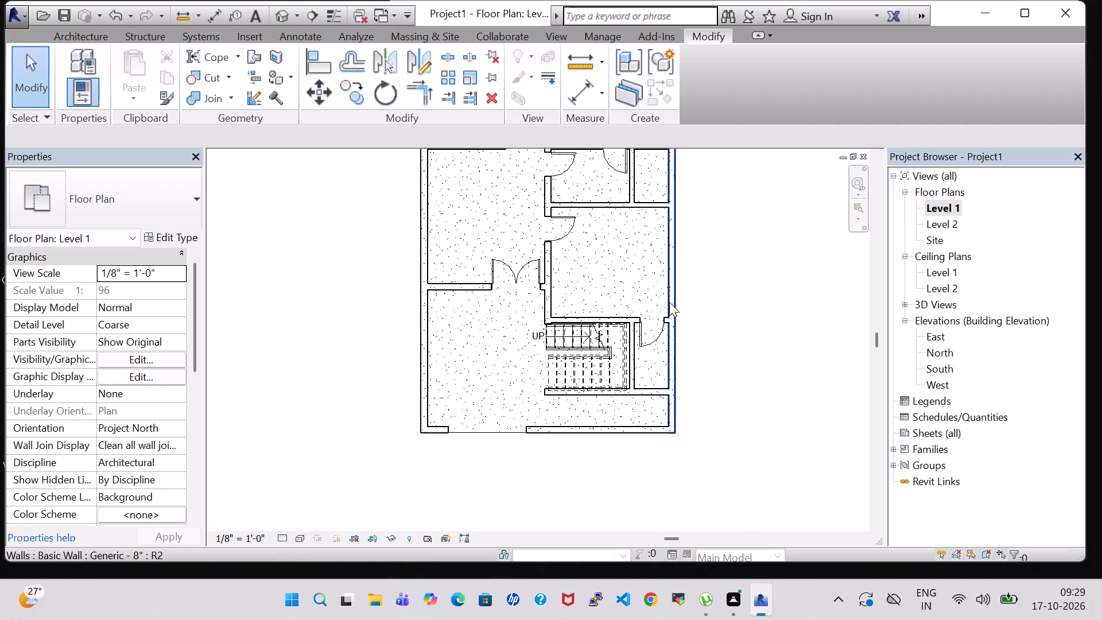
left_click(448, 51)
scroll(589, 414, "up", 4)
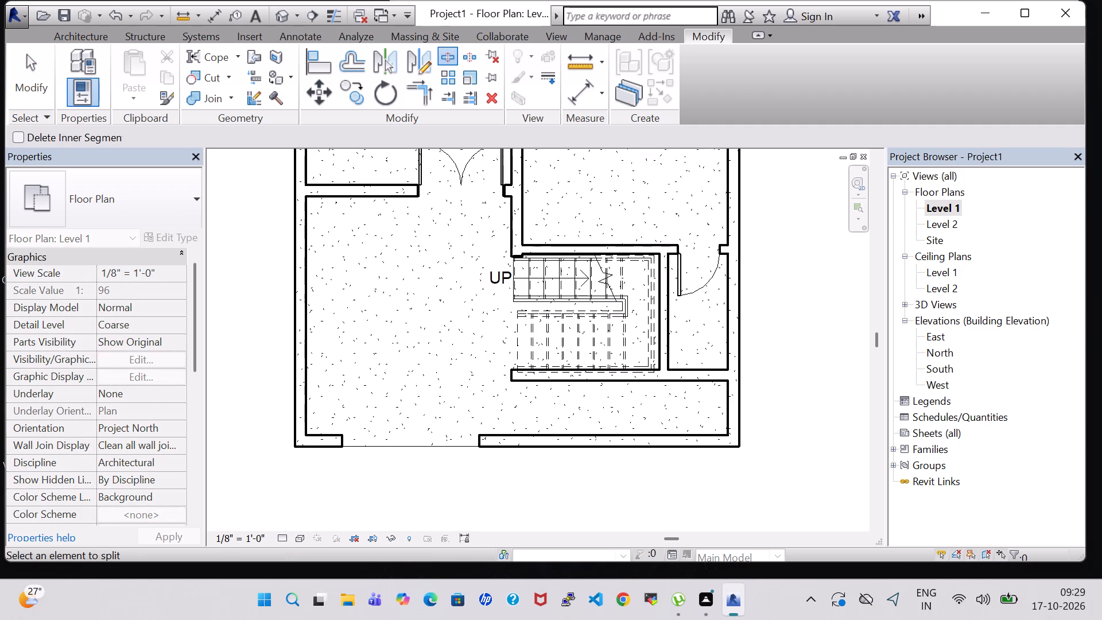
left_click(511, 443)
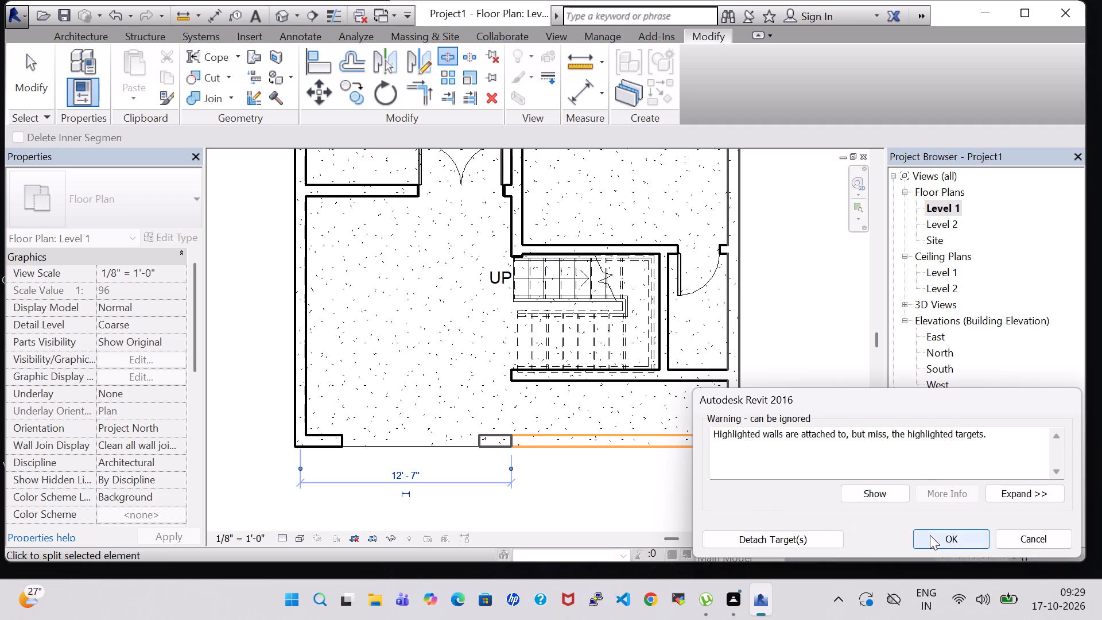
left_click(932, 535)
key("Escape")
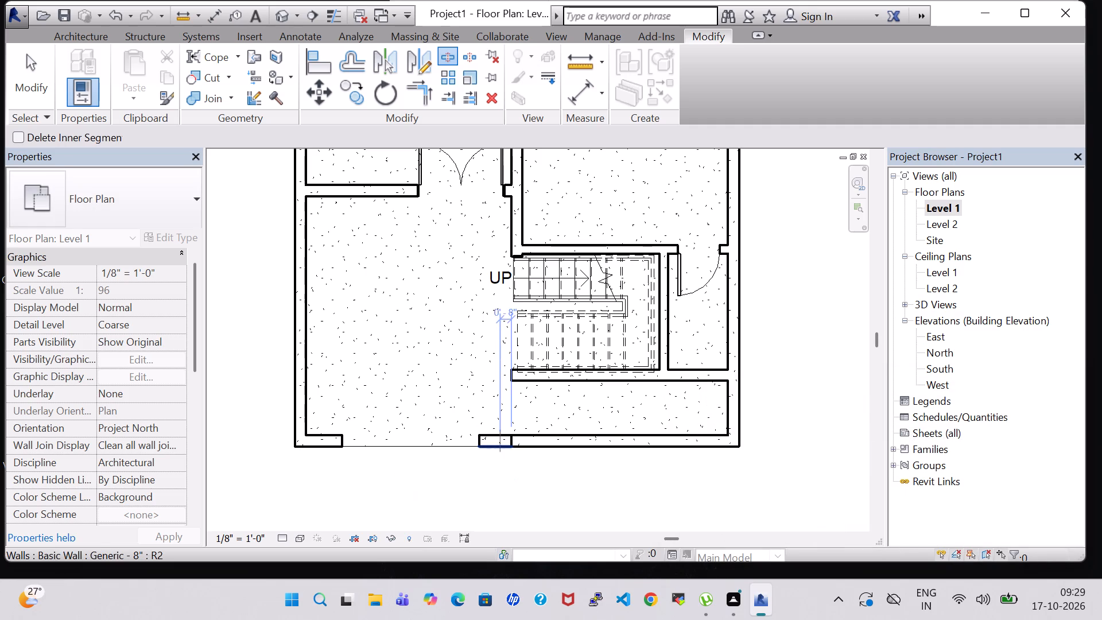
key("Escape")
left_click(495, 444)
key("Delete")
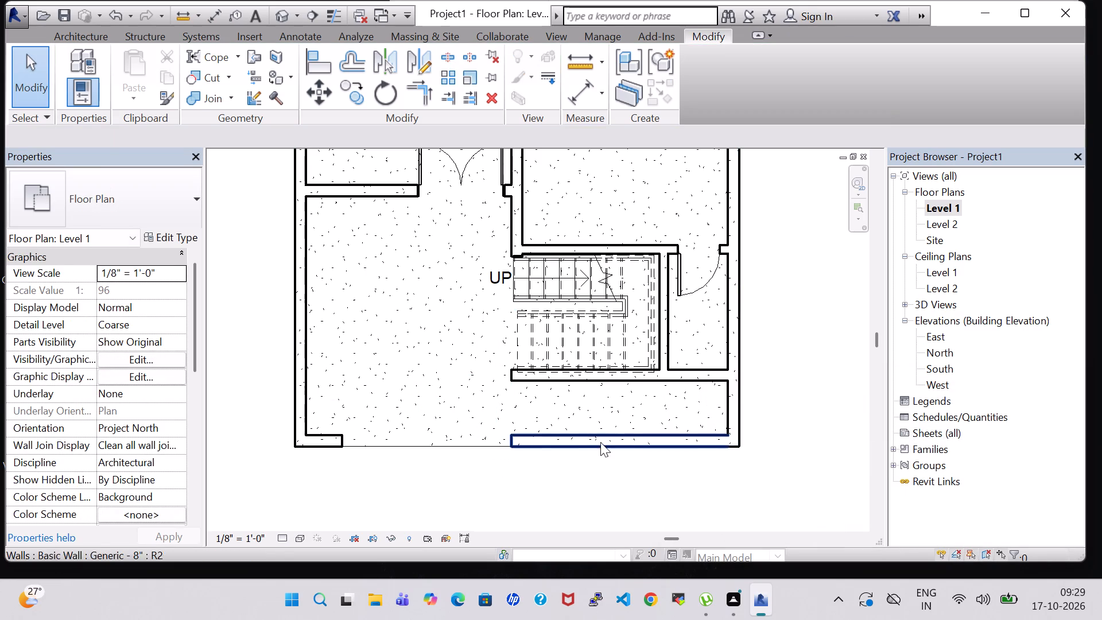
left_click(800, 355)
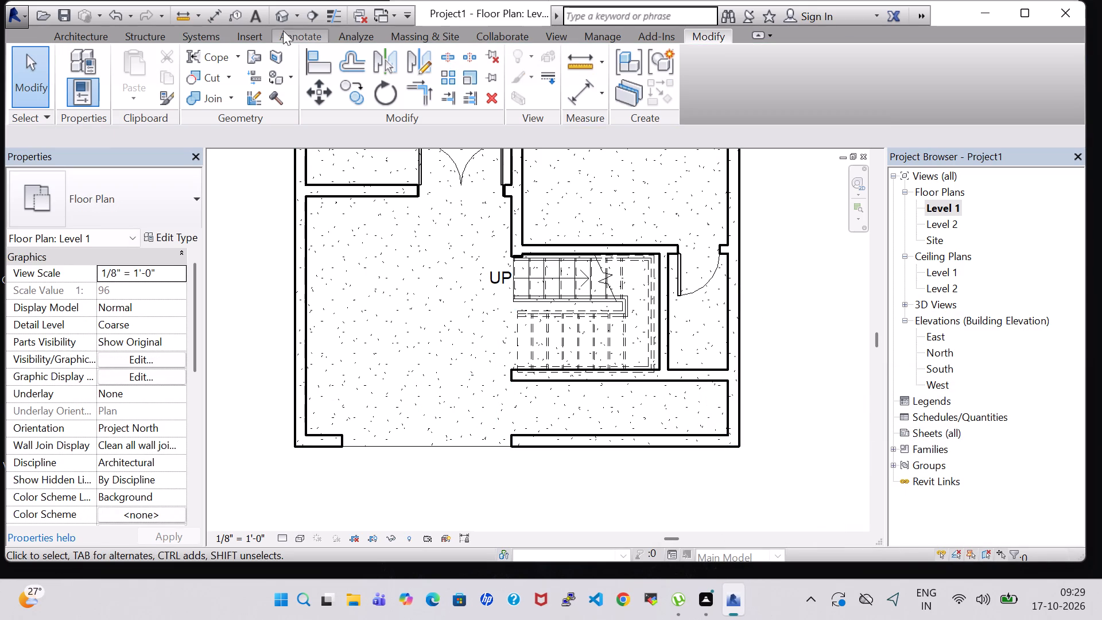
Examine the widened south entrance opening and the glazed double door behind it in the 3D view.
left_click(281, 15)
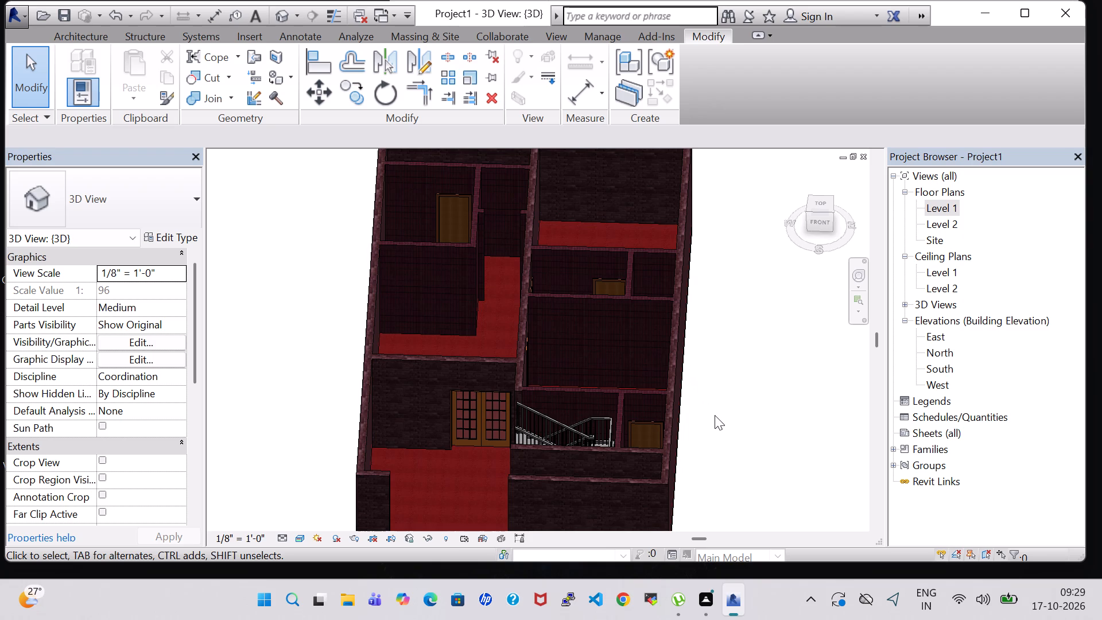
middle_click_drag(715, 415, 721, 361, "shift")
scroll(715, 415, "up", 1, "shift")
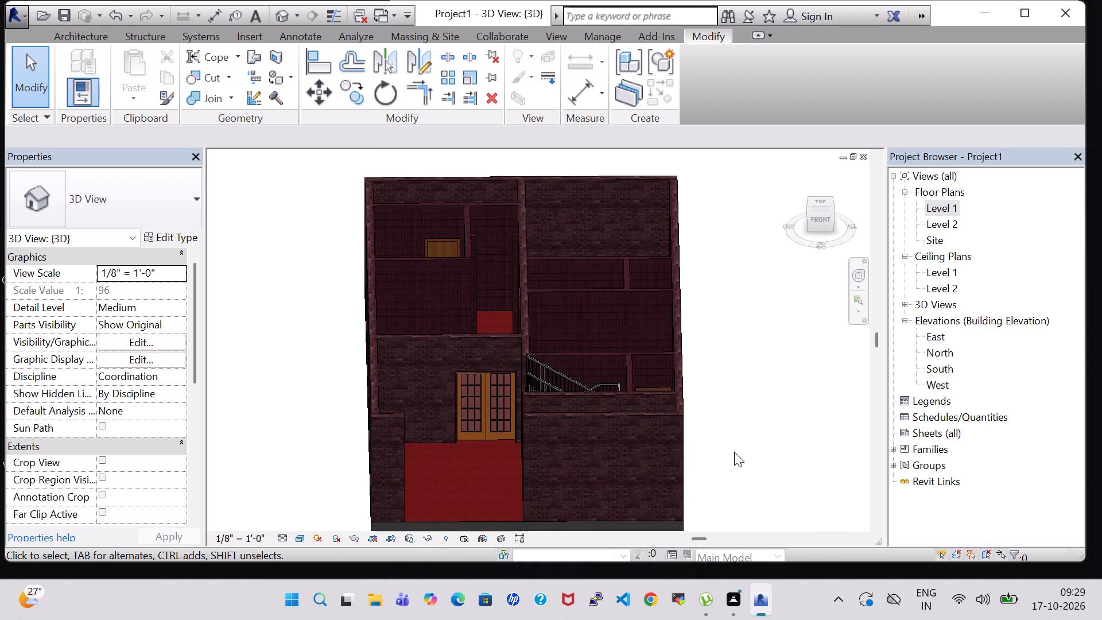
left_click(783, 363)
scroll(768, 348, "down", 1)
middle_click_drag(768, 348, 744, 333)
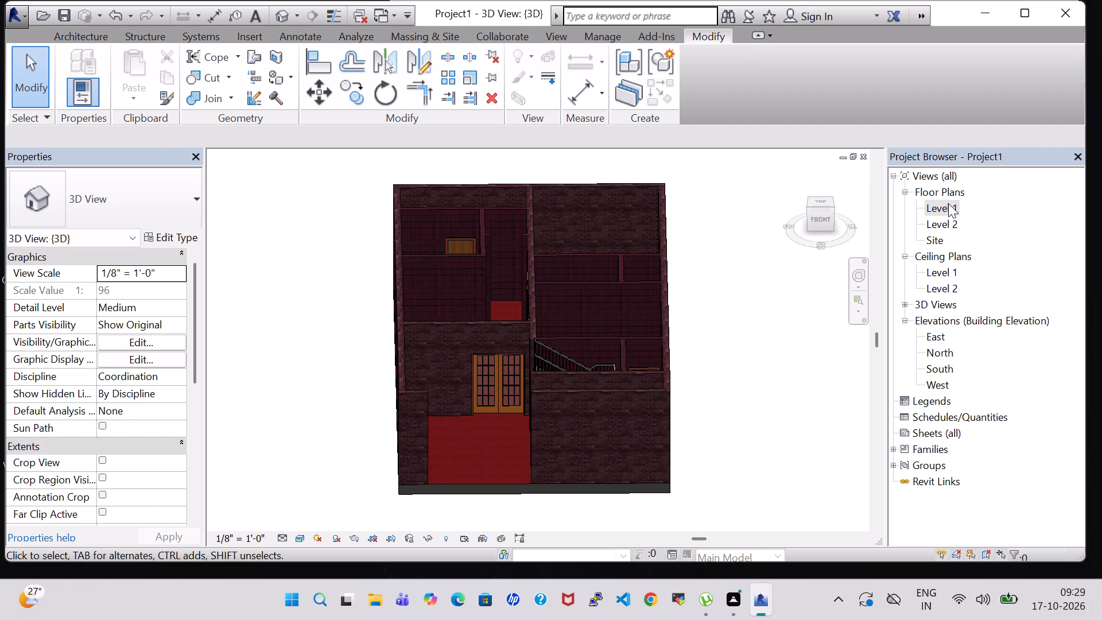
Return to the Level 1 floor plan and review the room and door layout from the south entrance to the north rooms.
double_click(948, 204)
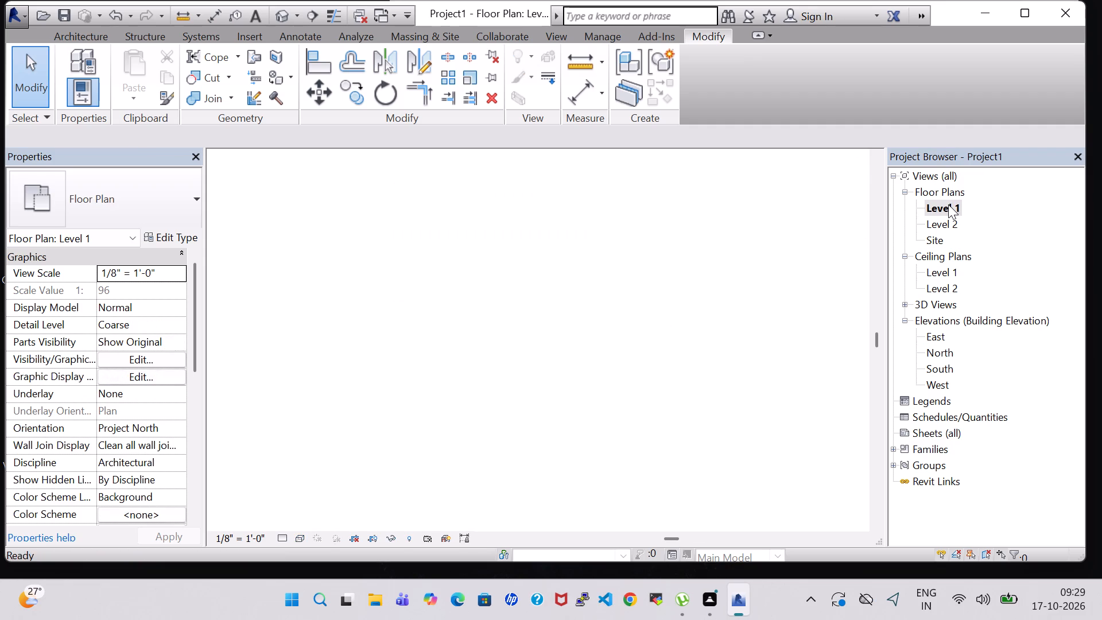
scroll(453, 297, "down", 2)
middle_click_drag(724, 298, 672, 369)
scroll(672, 369, "down", 1)
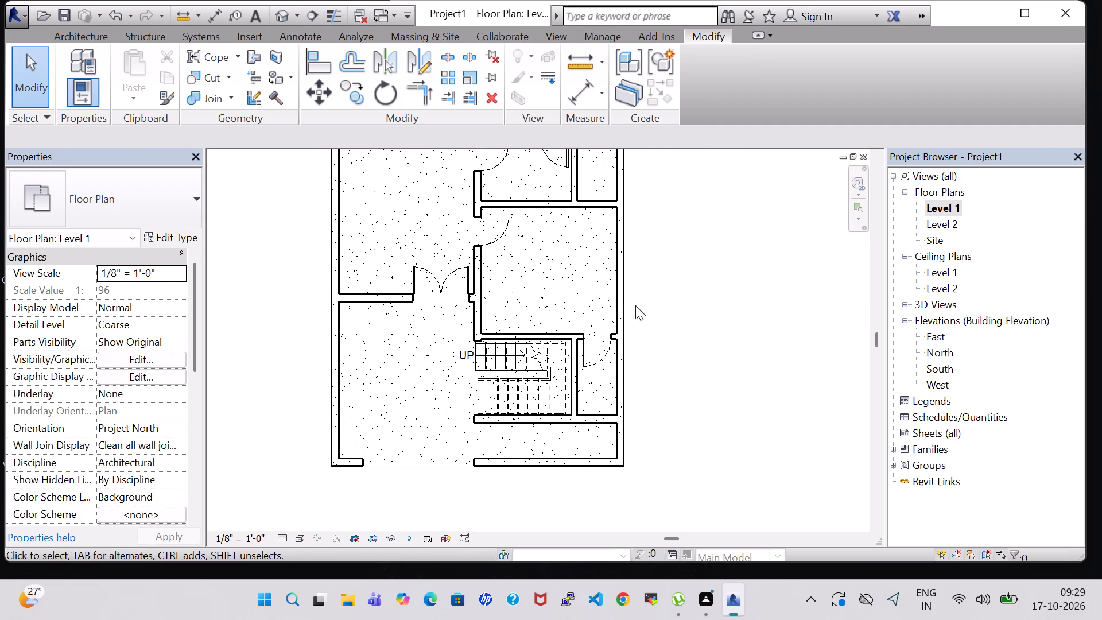
scroll(708, 320, "down", 1)
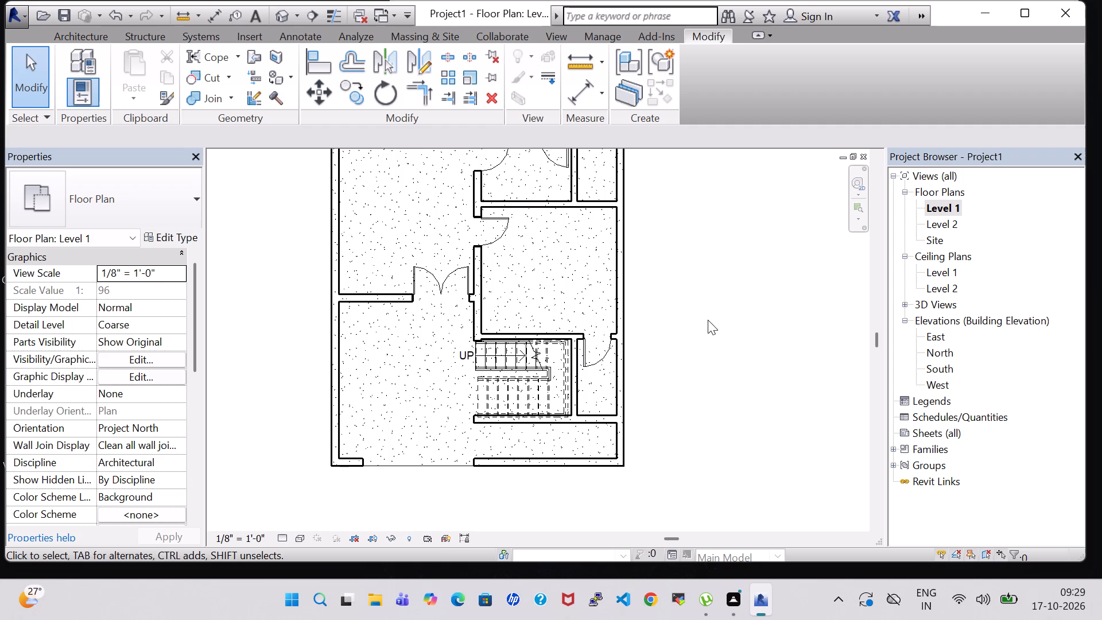
middle_click(707, 345)
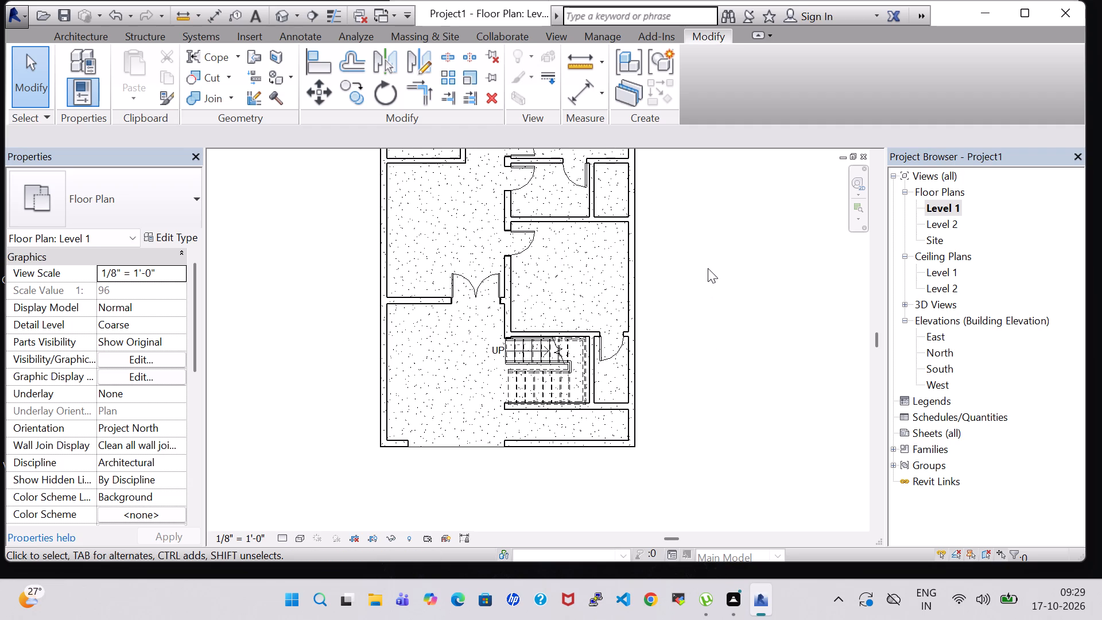
middle_click_drag(706, 261, 697, 324)
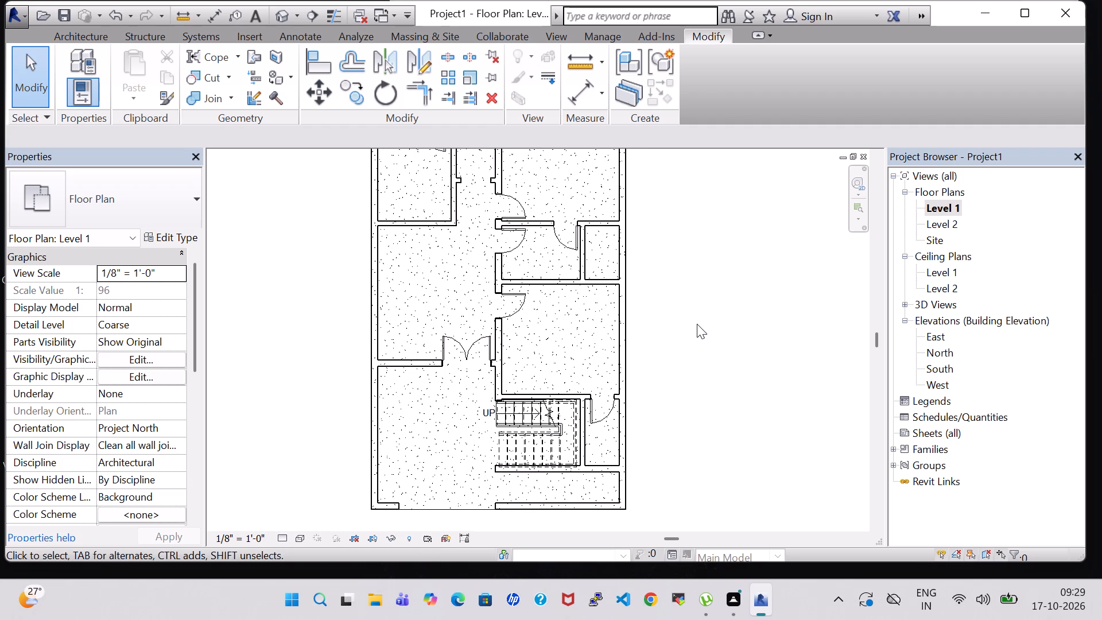
middle_click_drag(697, 319, 701, 365)
middle_click_drag(701, 343, 701, 378)
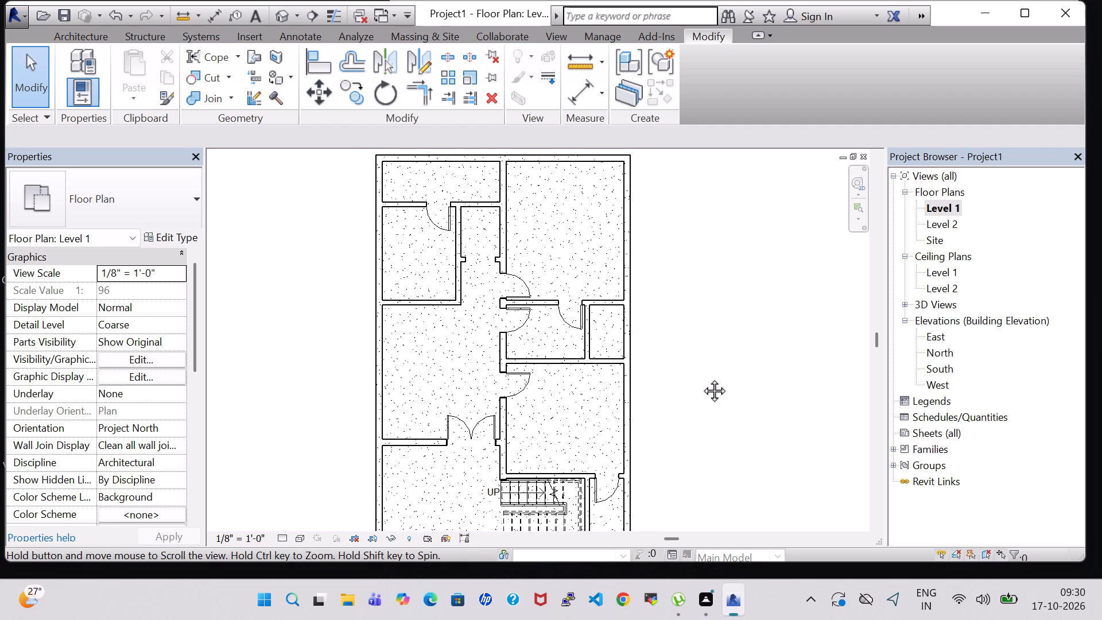
middle_click_drag(701, 378, 701, 421)
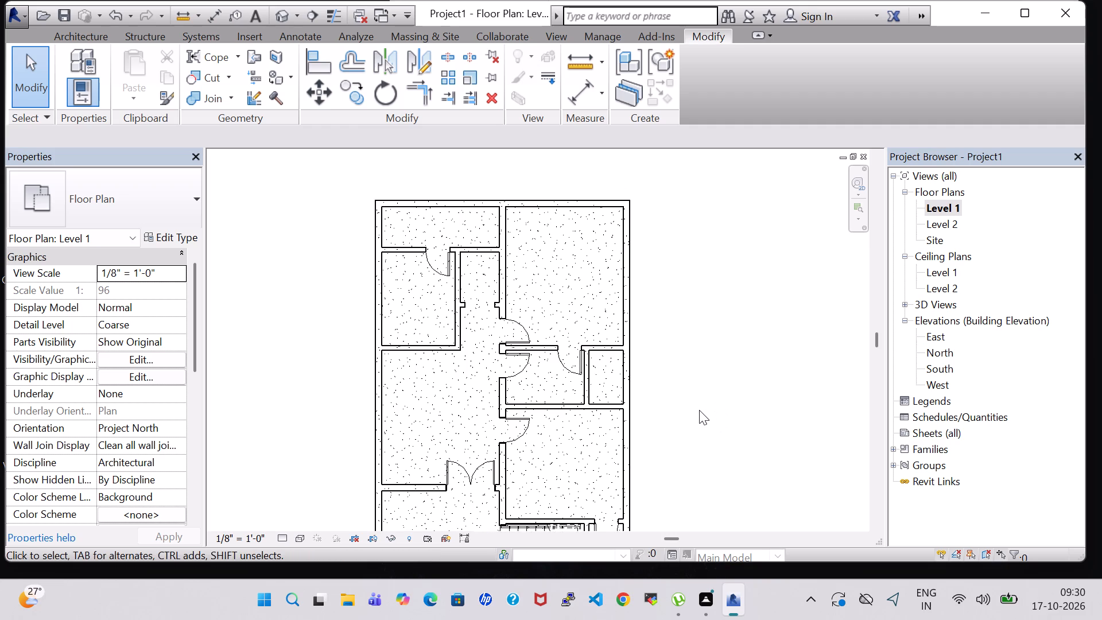
Review the whole Level 1 floor plan, from the north rooms down to the stair and south entrance.
scroll(699, 410, "down", 1)
middle_click_drag(699, 410, 699, 352)
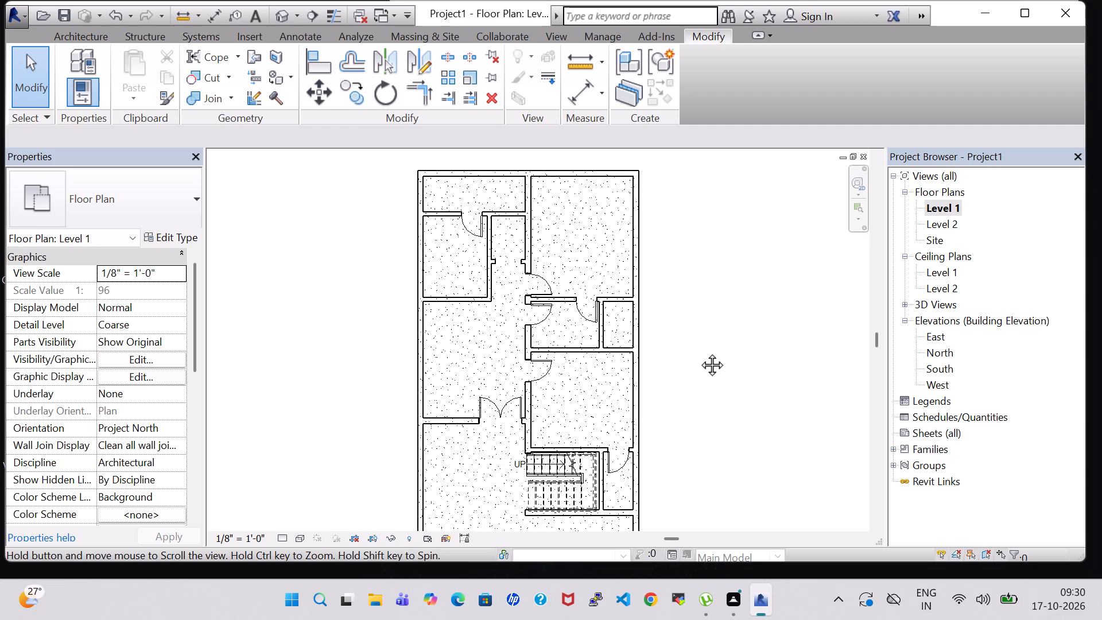
middle_click_drag(699, 352, 693, 338)
scroll(693, 338, "down", 1)
middle_click_drag(693, 338, 690, 326)
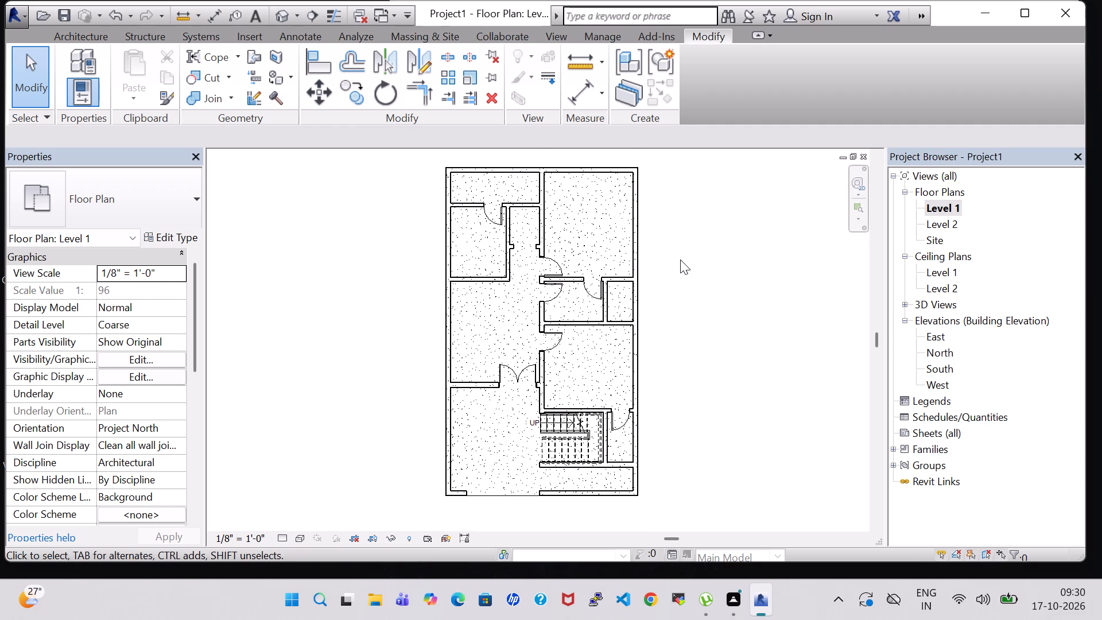
scroll(680, 259, "up", 1)
scroll(680, 259, "down", 1)
scroll(680, 259, "up", 1)
scroll(680, 259, "down", 1)
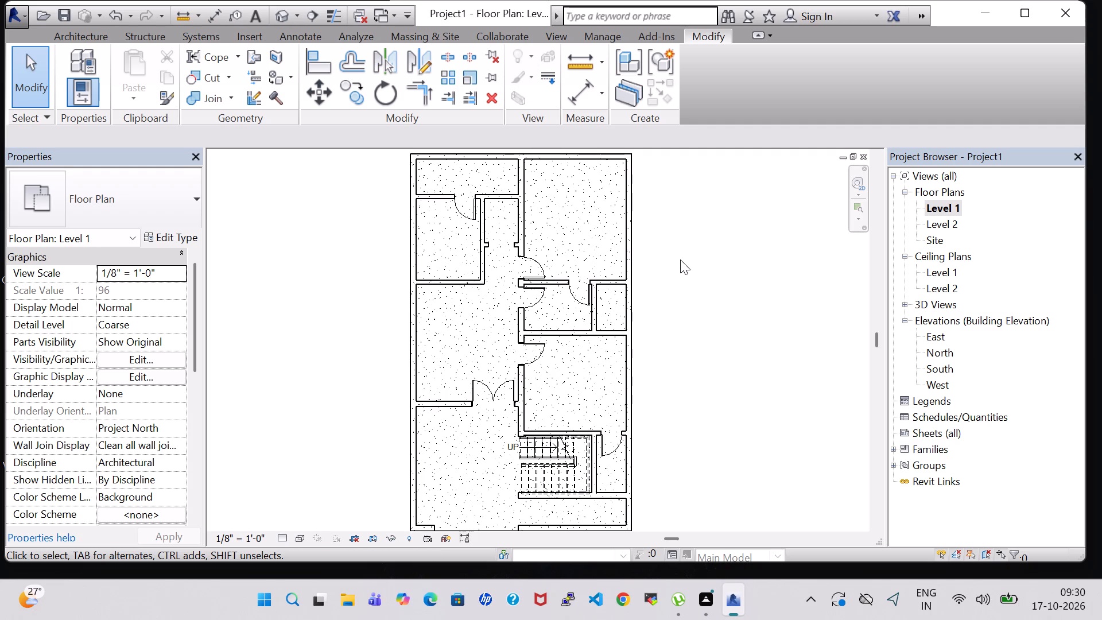
middle_click_drag(680, 259, 673, 264)
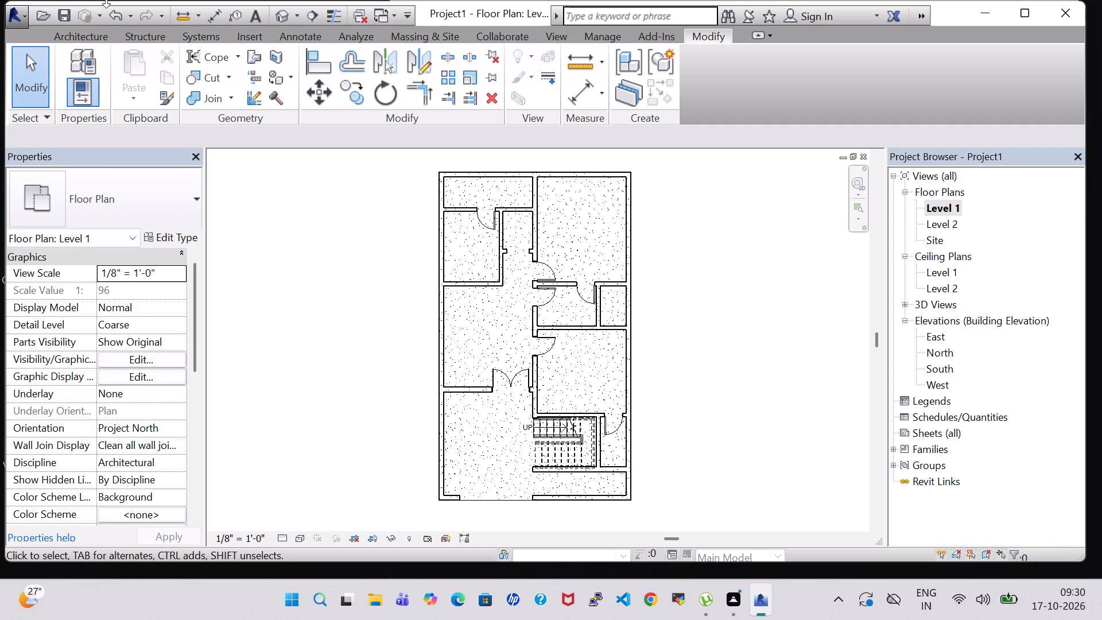
Start the Window command and load the Casement 3x3 with Trim family from the US Imperial Windows library.
left_click(79, 30)
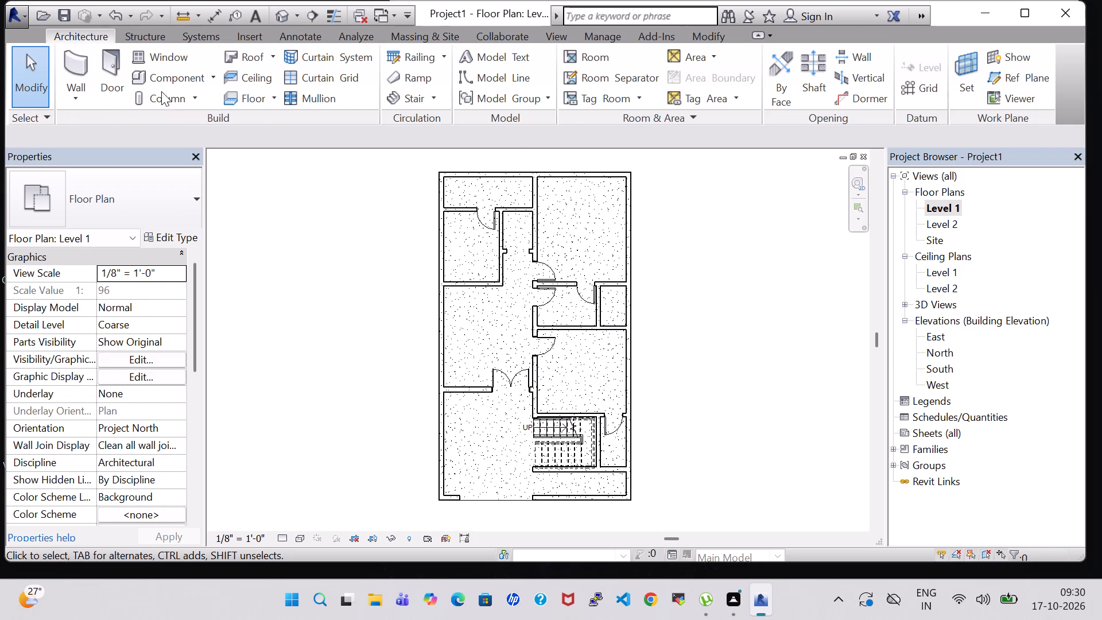
left_click(157, 52)
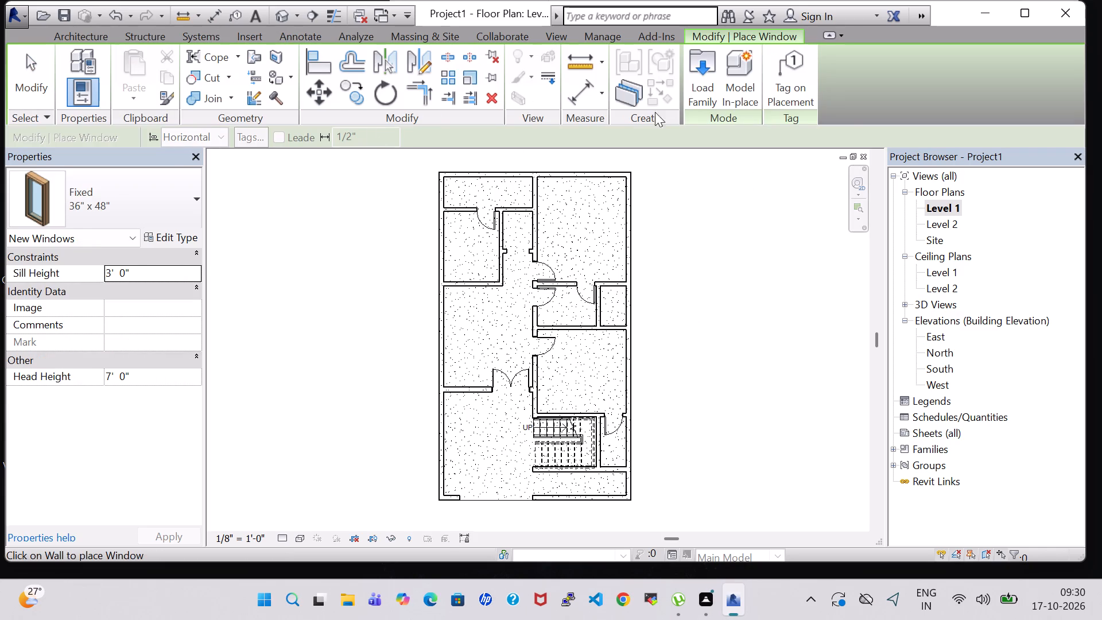
left_click(711, 96)
scroll(658, 270, "down", 8)
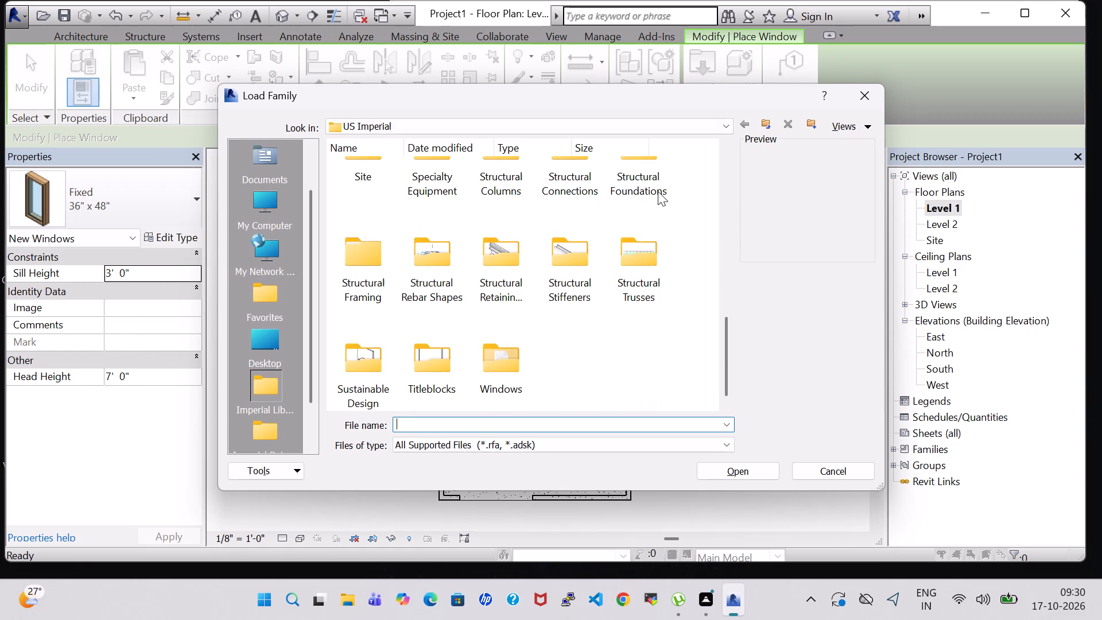
double_click(505, 356)
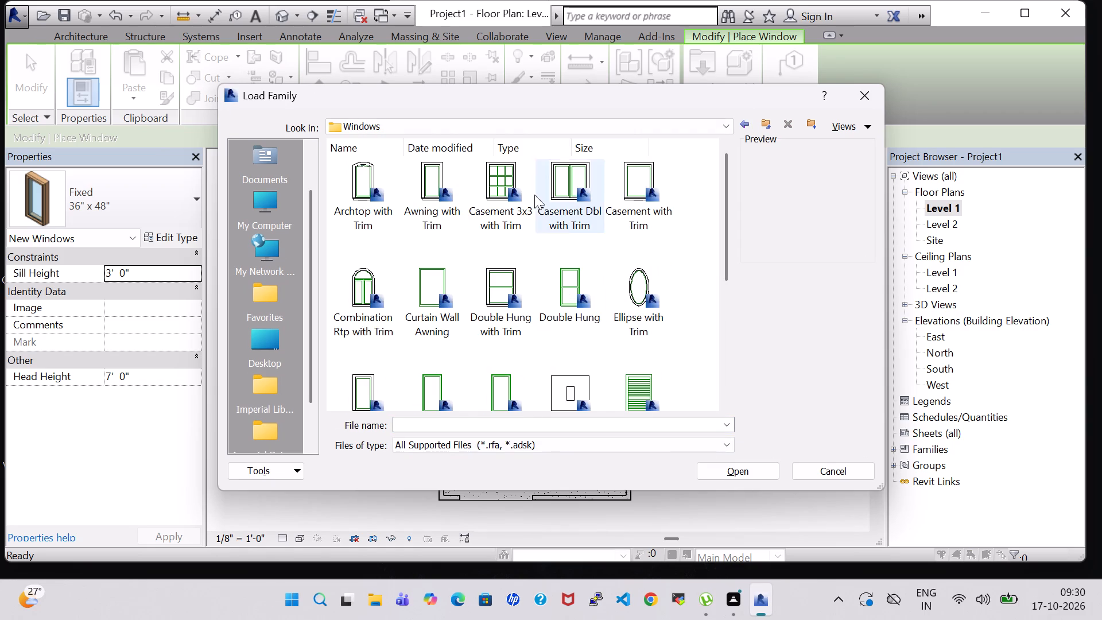
left_click(510, 179)
left_click(760, 479)
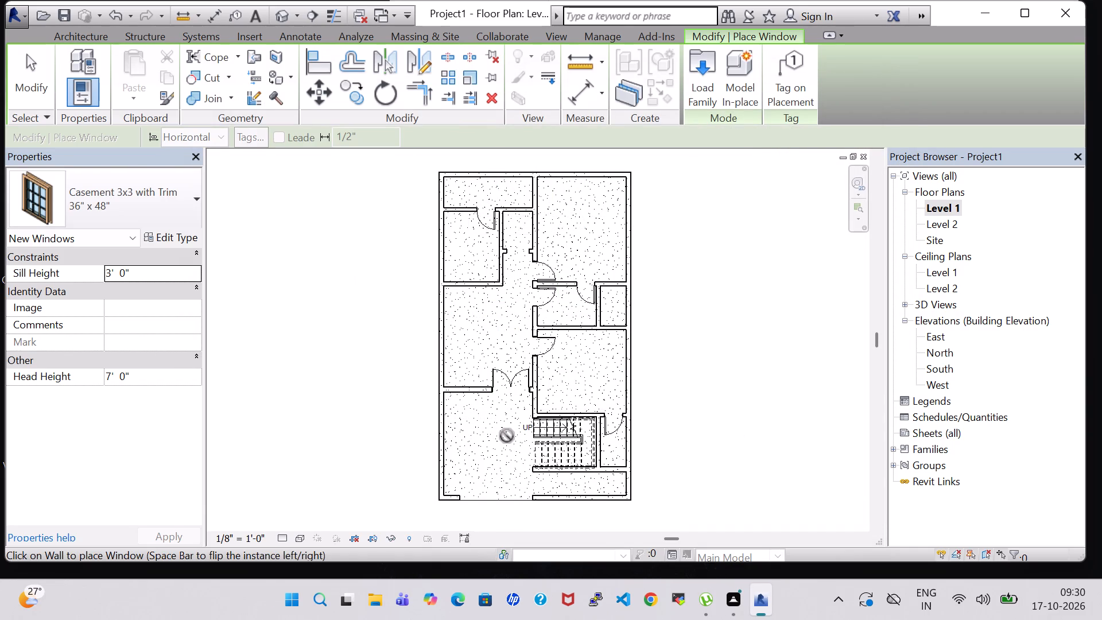
Place 36" x 48" casement windows in the partition west of the double door, 3'-10" from the west wall, and in the wall south of the stair.
scroll(507, 436, "up", 4)
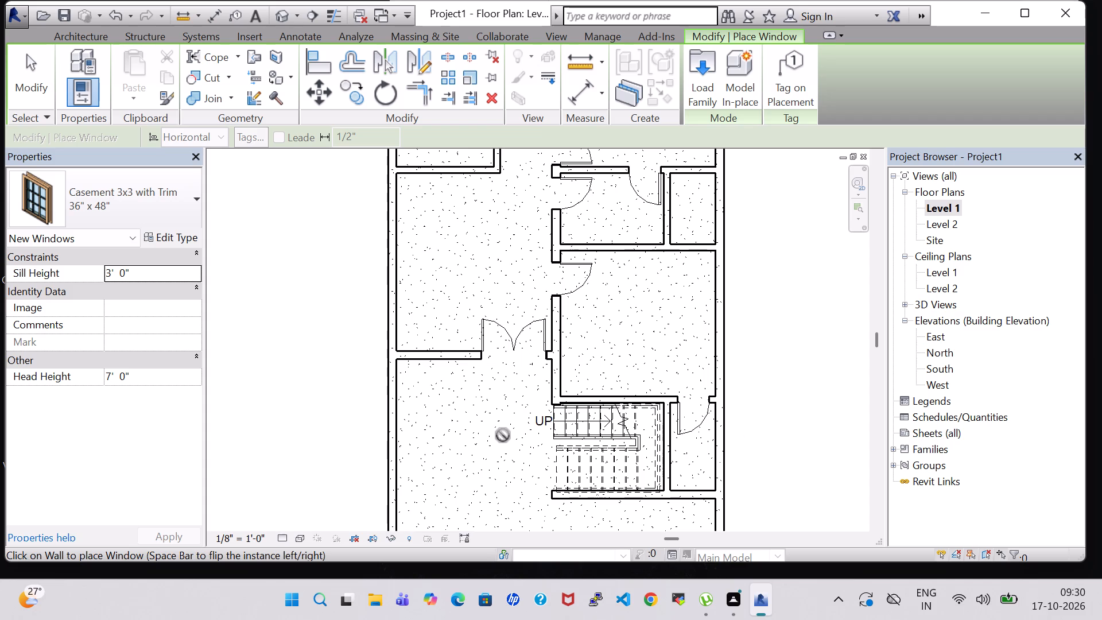
left_click(441, 358)
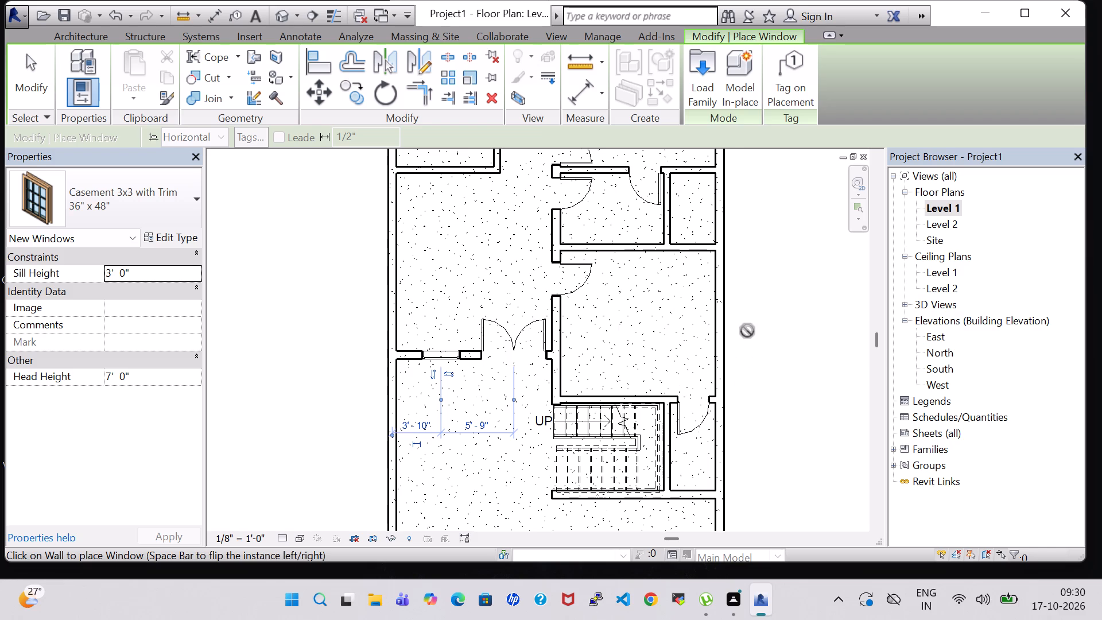
left_click(612, 503)
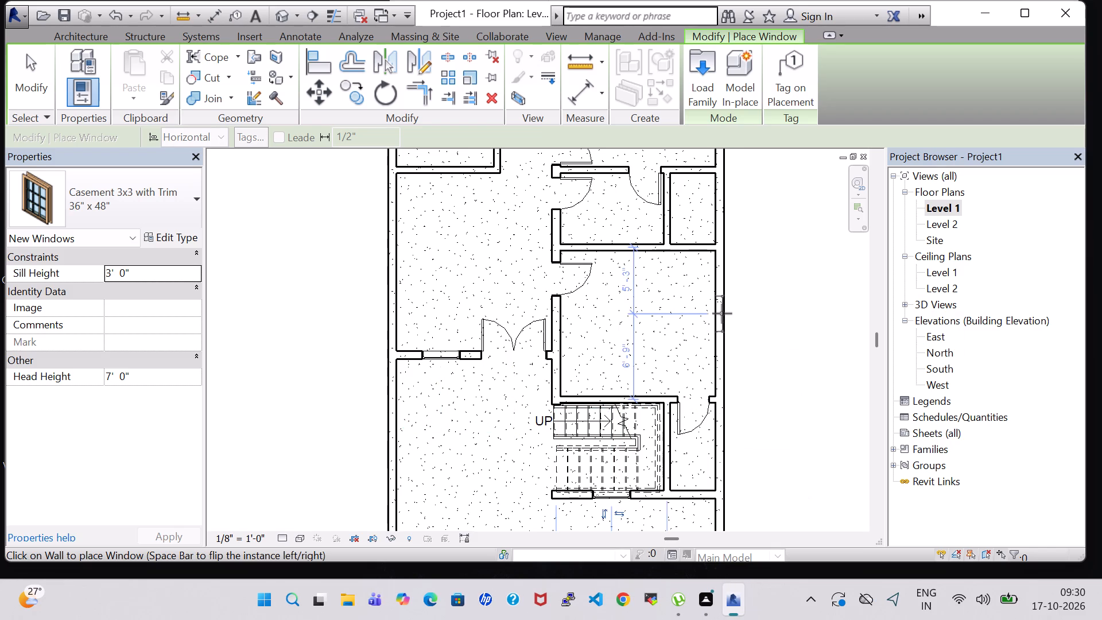
Place 36" x 48" casement windows centred on the east walls of the middle and northeast rooms and on the northeast room's north wall.
left_click(721, 321)
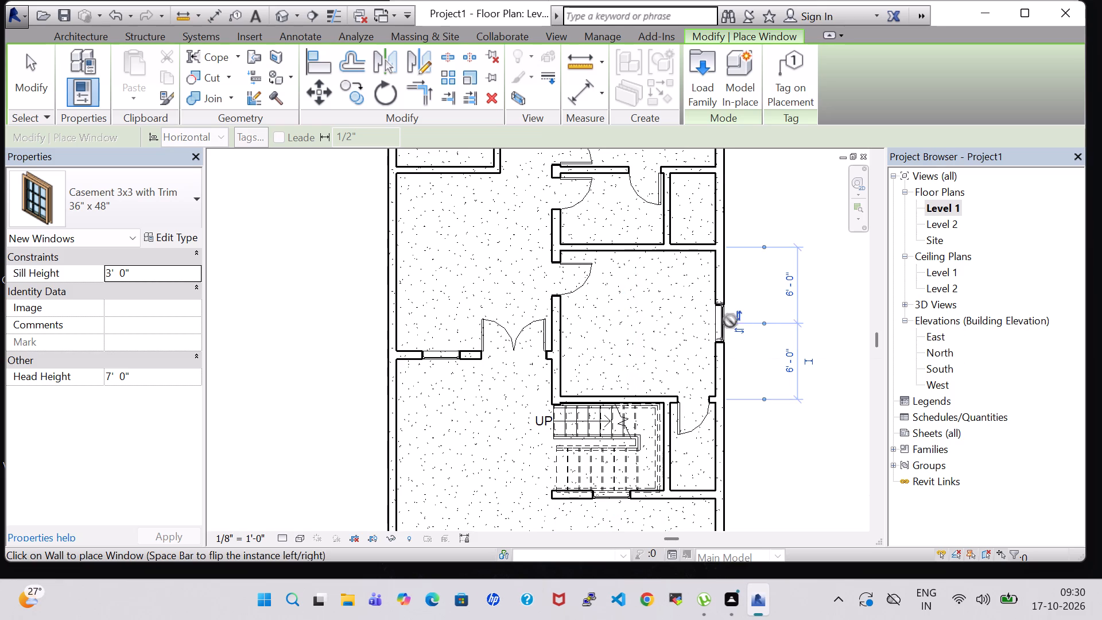
scroll(752, 320, "down", 1)
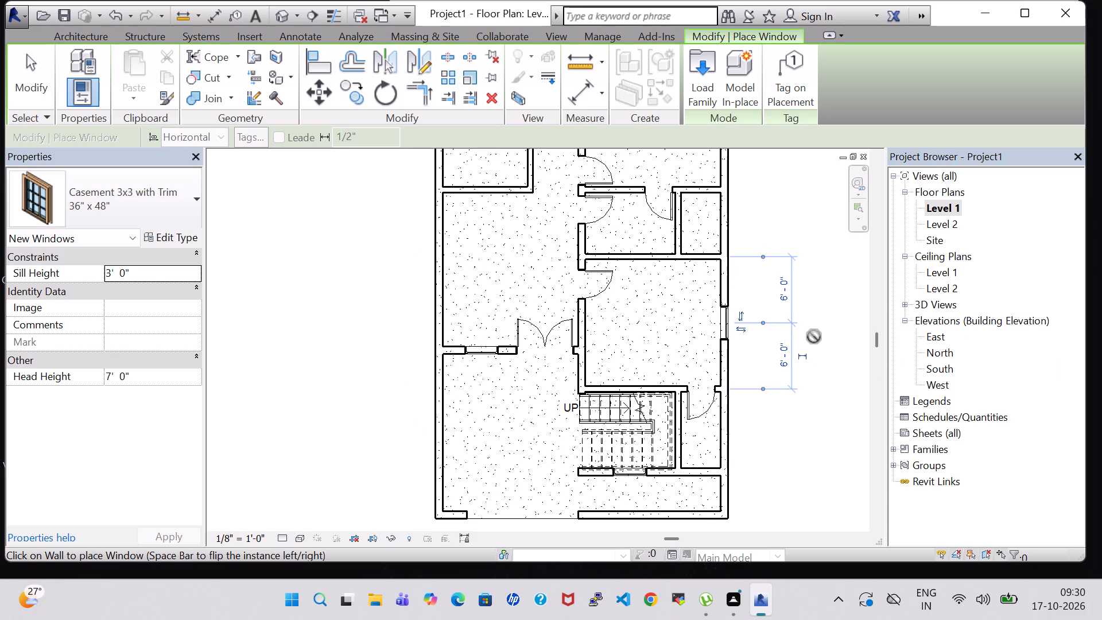
middle_click_drag(814, 336, 787, 533)
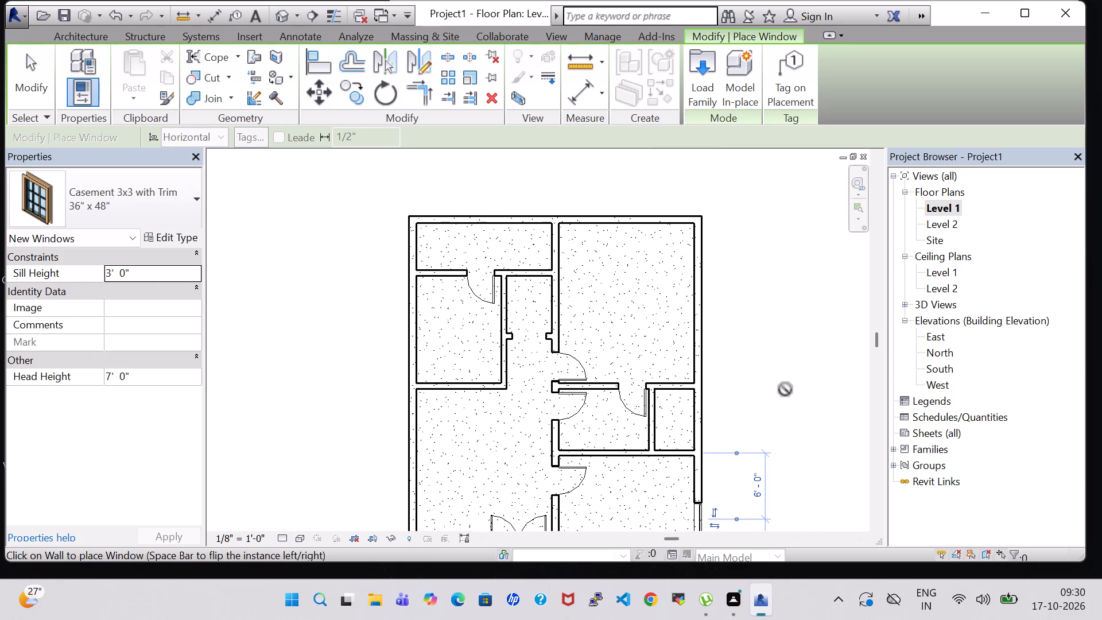
left_click(701, 304)
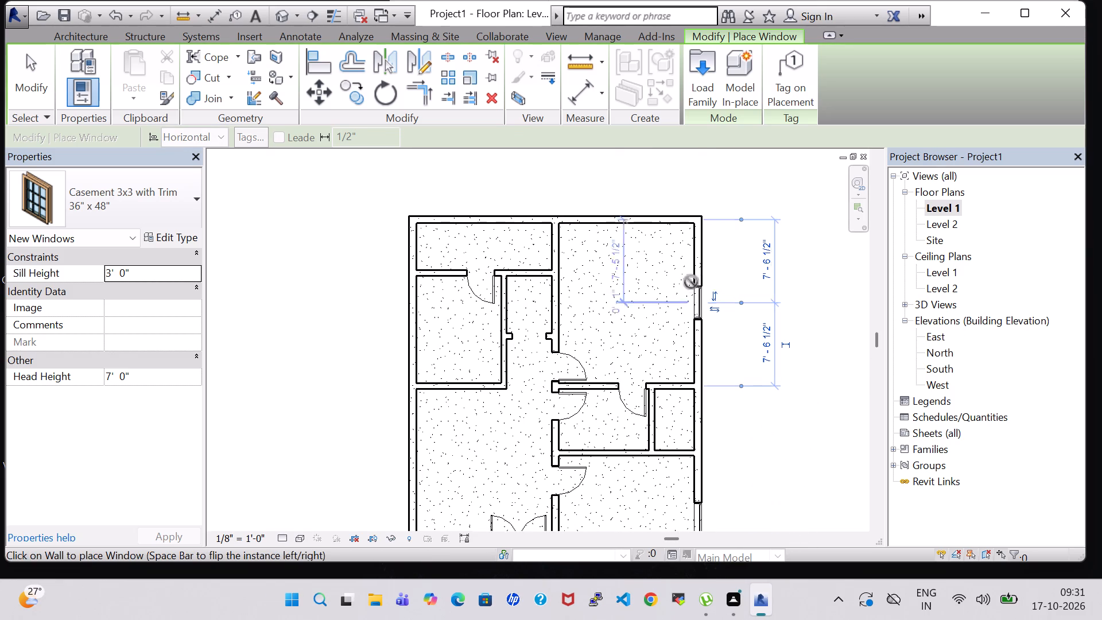
left_click(620, 219)
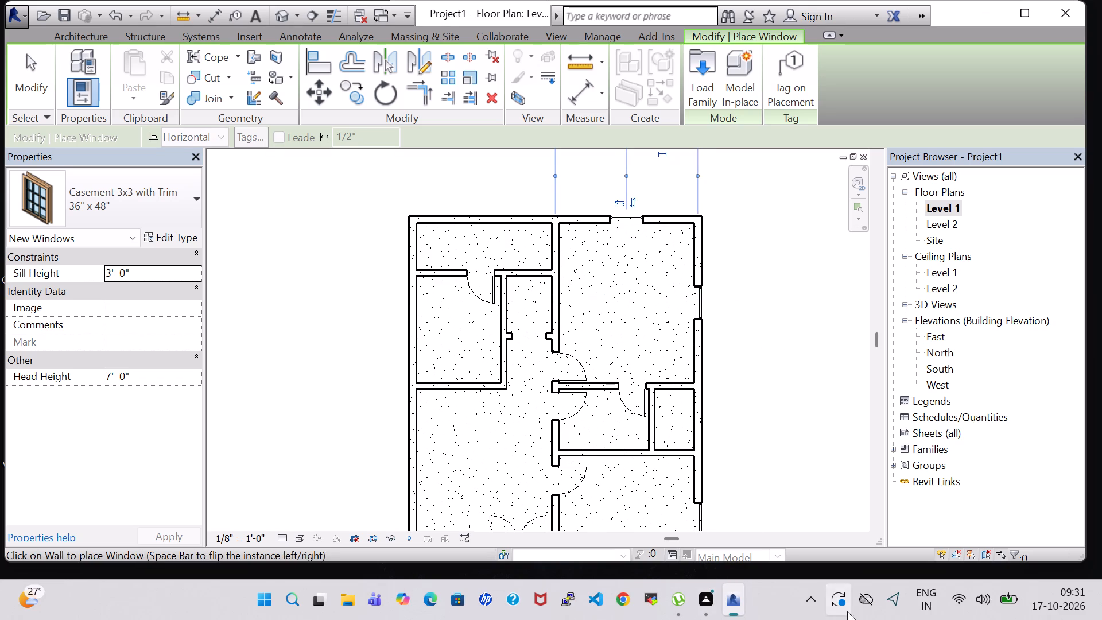
Place a 36" x 48" casement window in the west exterior wall, centred on the middle room at 7'-3 1/2" each way, and end window placement.
scroll(518, 424, "down", 2)
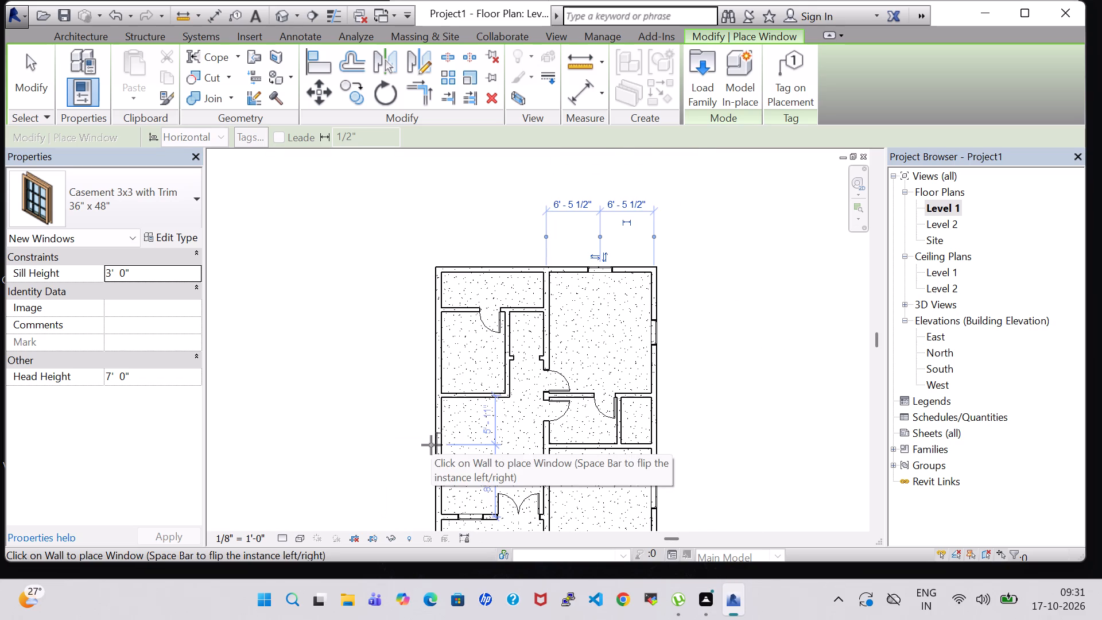
left_click(431, 458)
scroll(654, 431, "down", 2)
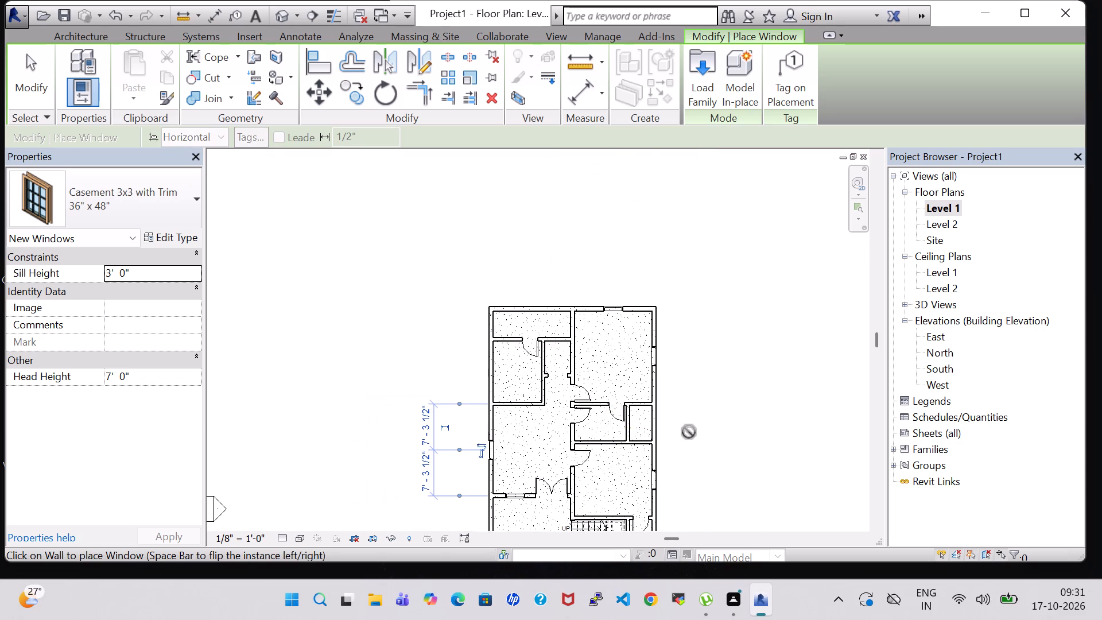
middle_click_drag(689, 432, 662, 343)
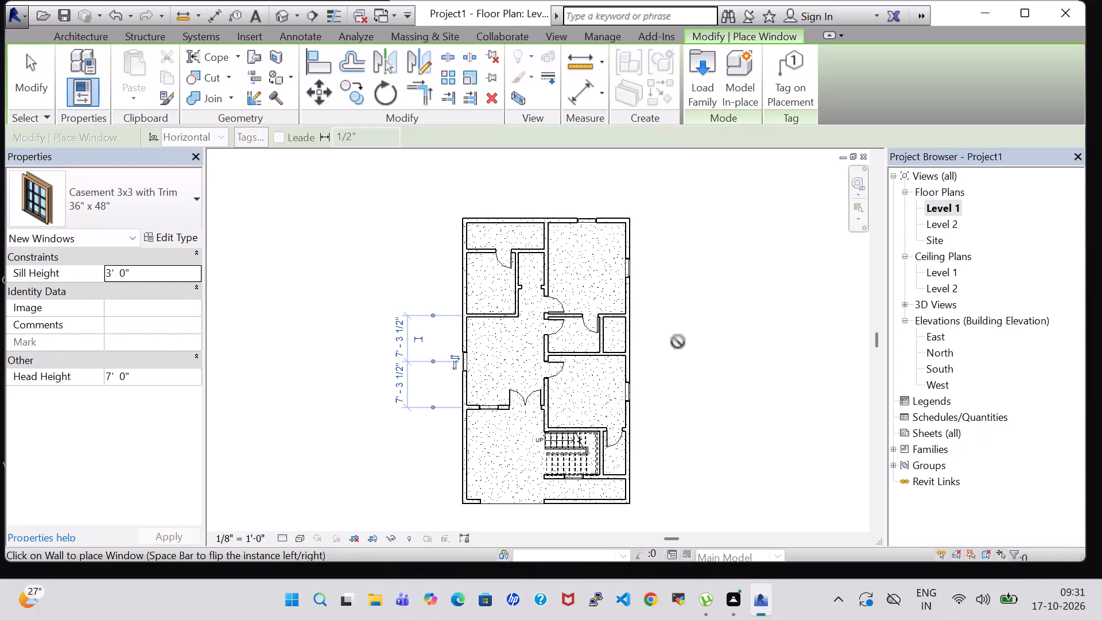
key("Escape")
key("Escape")
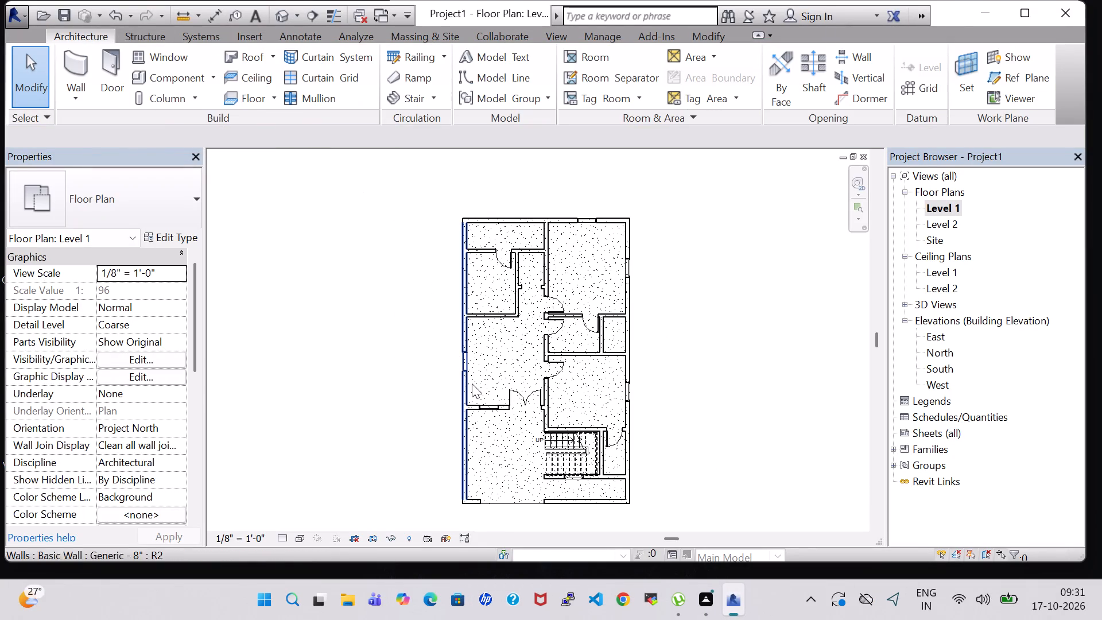
Change the west wall window and the east middle room's exterior window to the Casement 3x3 with Trim 36" x 72" type.
left_click(459, 359)
left_click(160, 207)
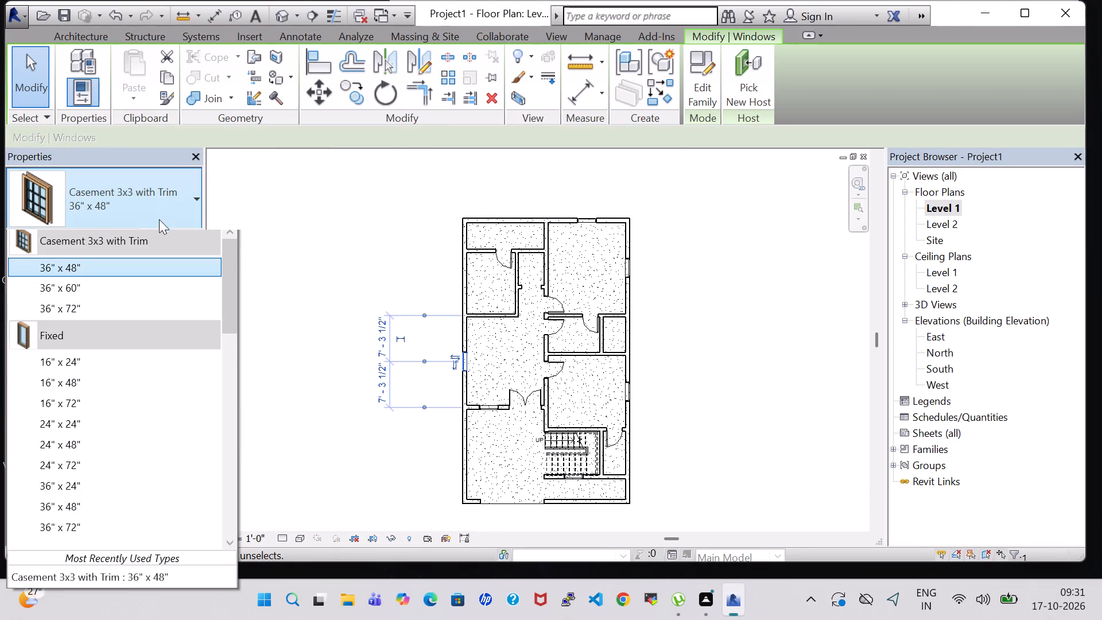
left_click(97, 337)
left_click(818, 412)
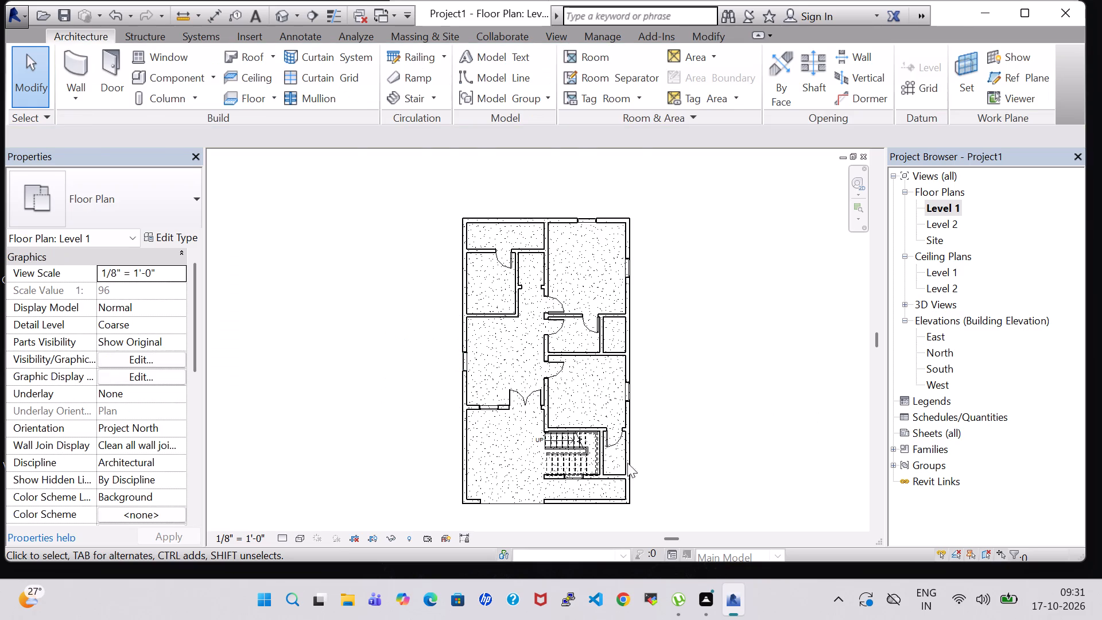
scroll(613, 467, "up", 4)
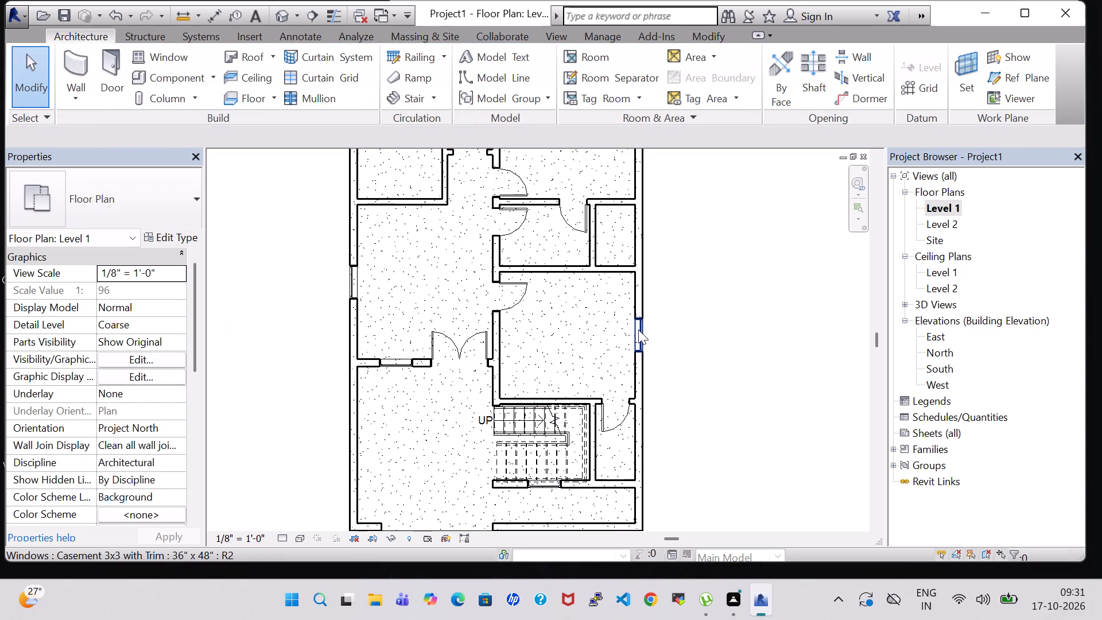
left_click(638, 330)
left_click(177, 204)
left_click(108, 328)
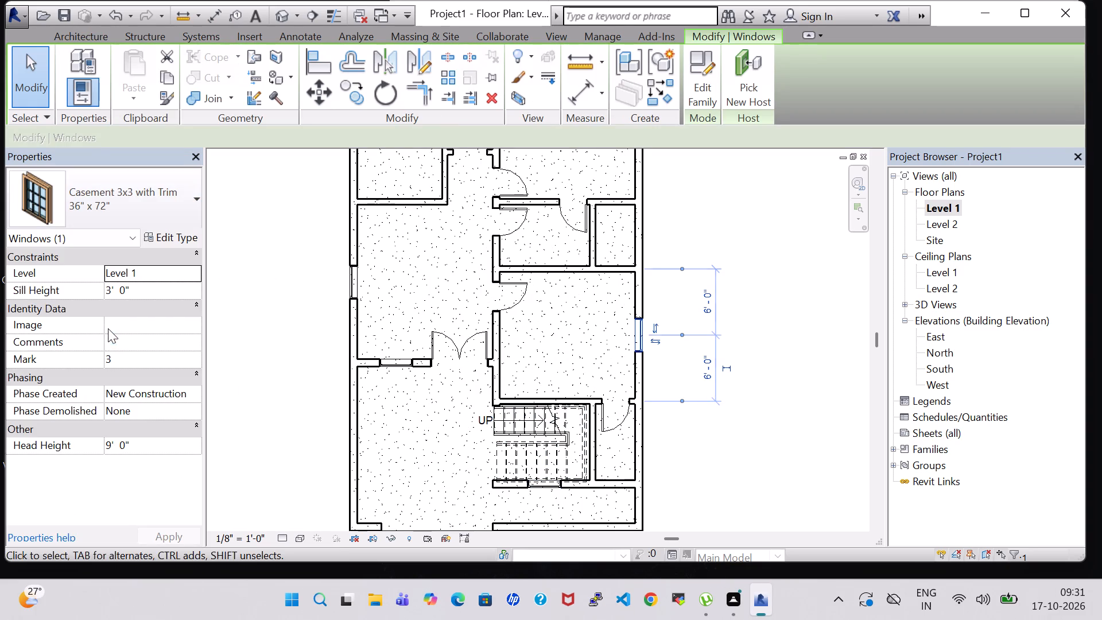
Change the northeast room's north and east windows to the Casement 3x3 with Trim 36" x 72" type.
scroll(742, 227, "down", 2)
middle_click_drag(713, 208, 712, 360)
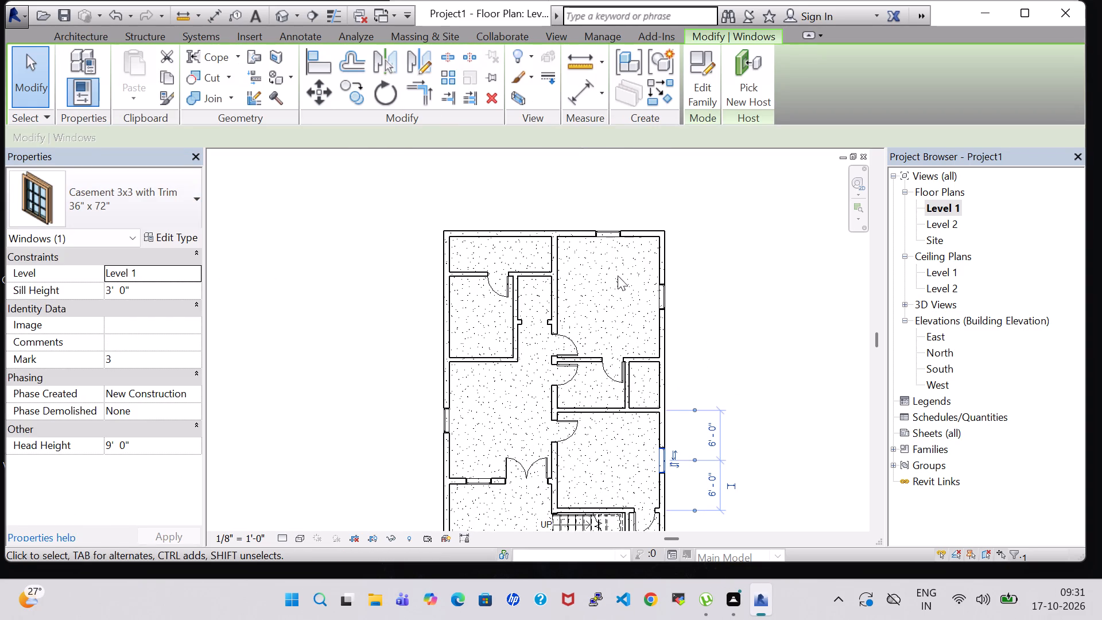
left_click(608, 237)
left_click(106, 189)
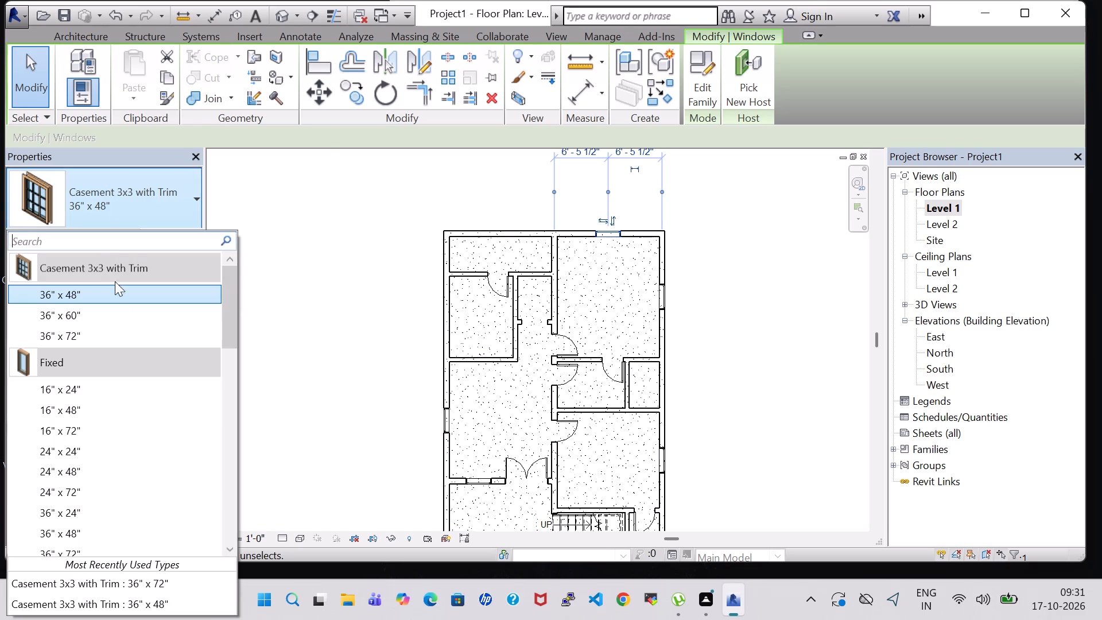
left_click(112, 331)
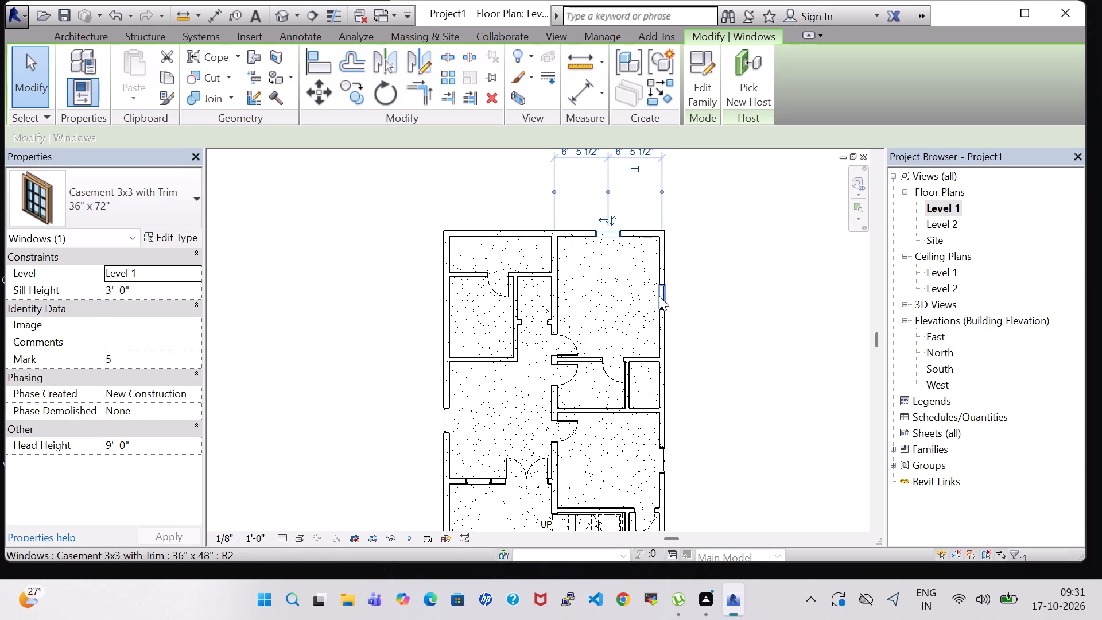
left_click(659, 296)
left_click(186, 200)
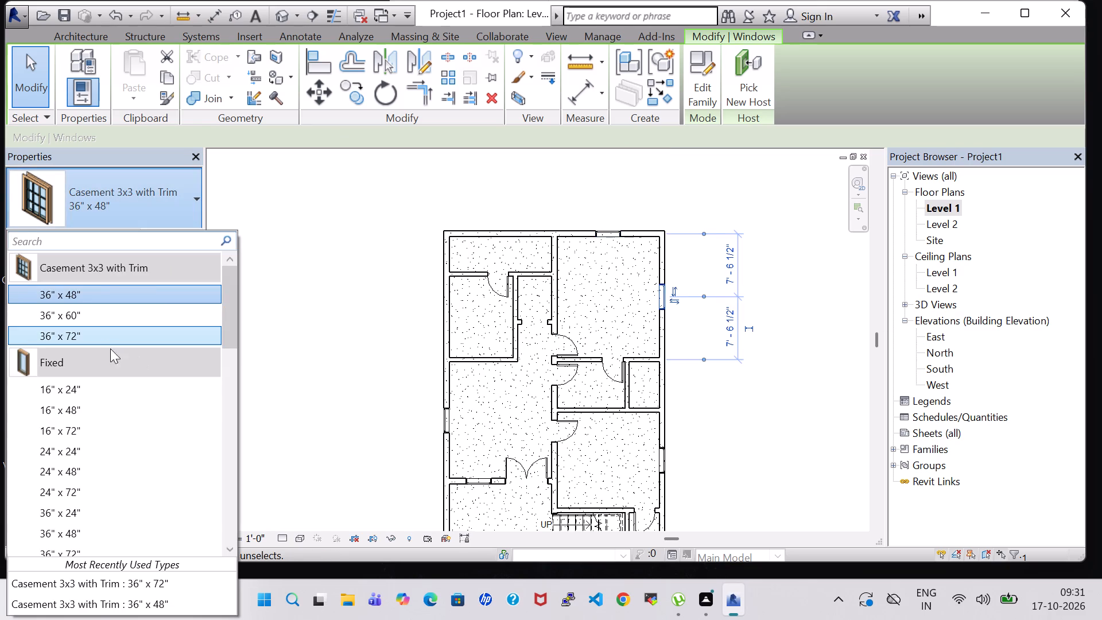
left_click(104, 340)
left_click(690, 388)
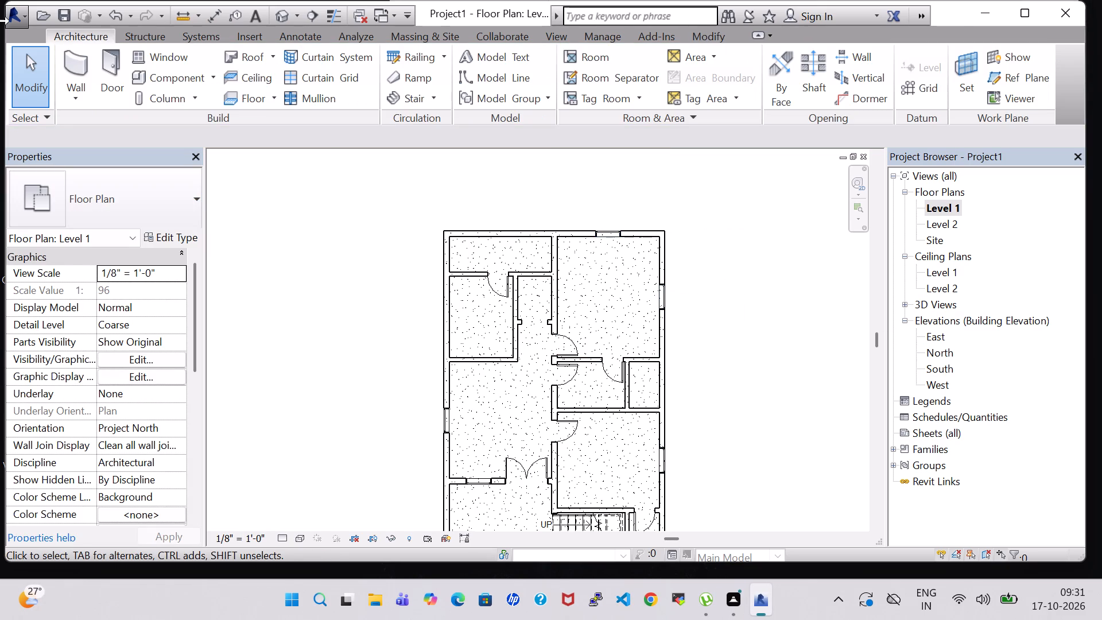
Examine the house in the 3D view from the front and west sides, including the newly resized windows.
left_click(284, 6)
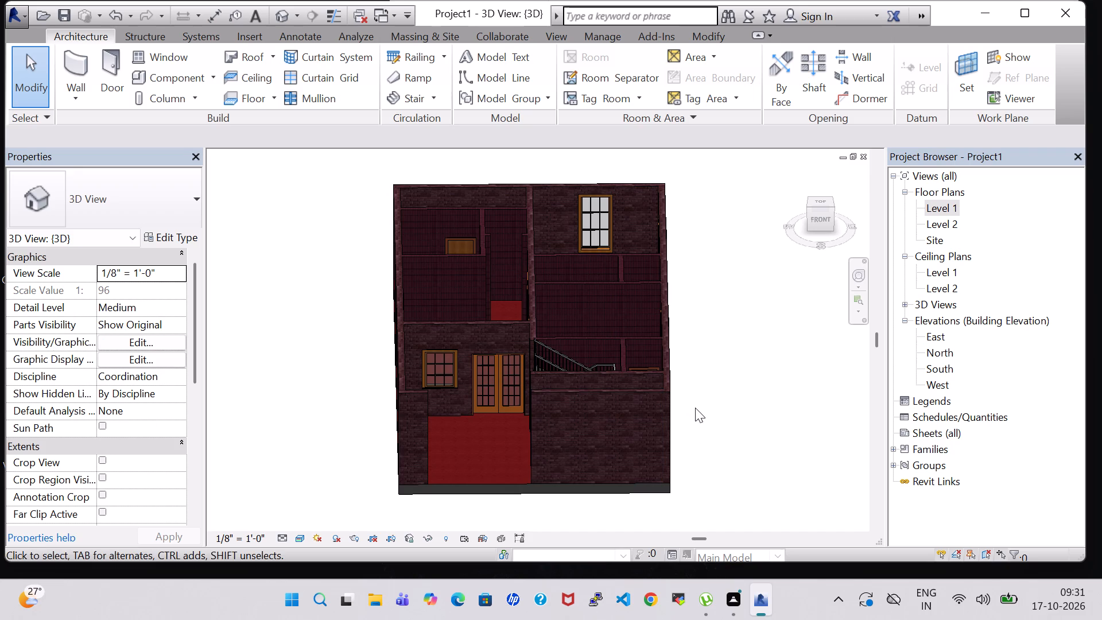
middle_click_drag(694, 408, 855, 441, "shift")
middle_click_drag(812, 440, 790, 490, "shift")
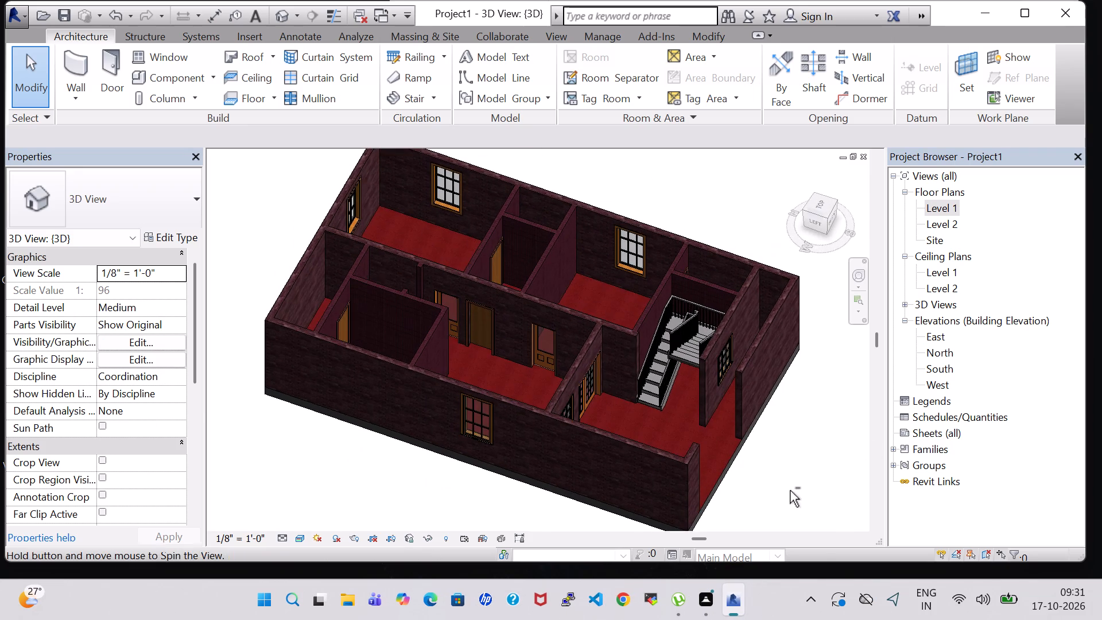
scroll(791, 456, "up", 4)
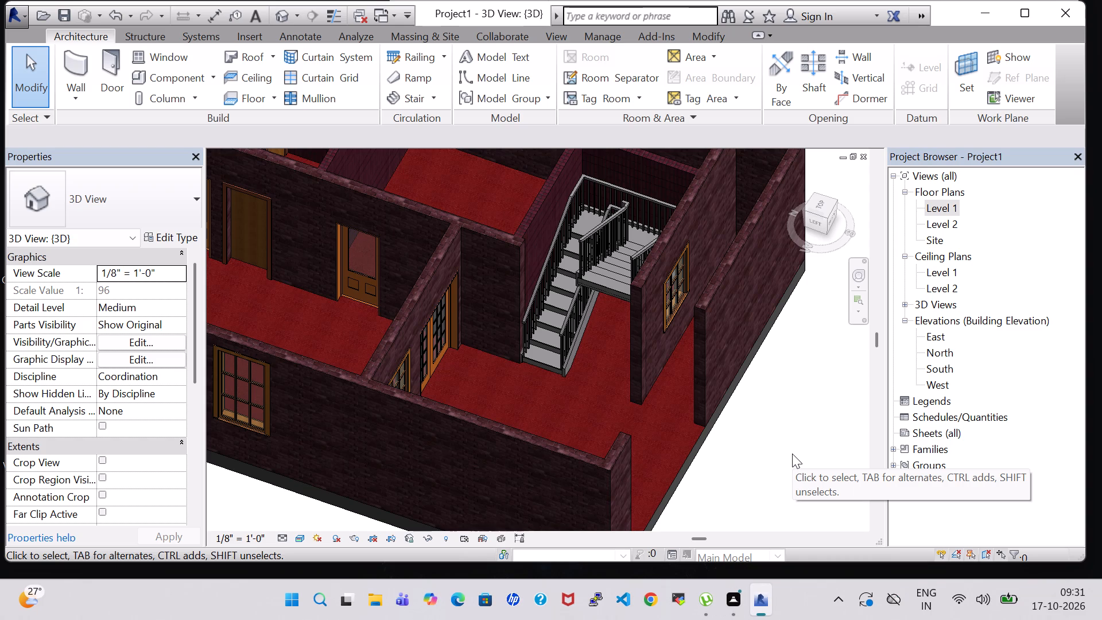
middle_click_drag(769, 458, 800, 433, "shift")
middle_click_drag(774, 423, 824, 372)
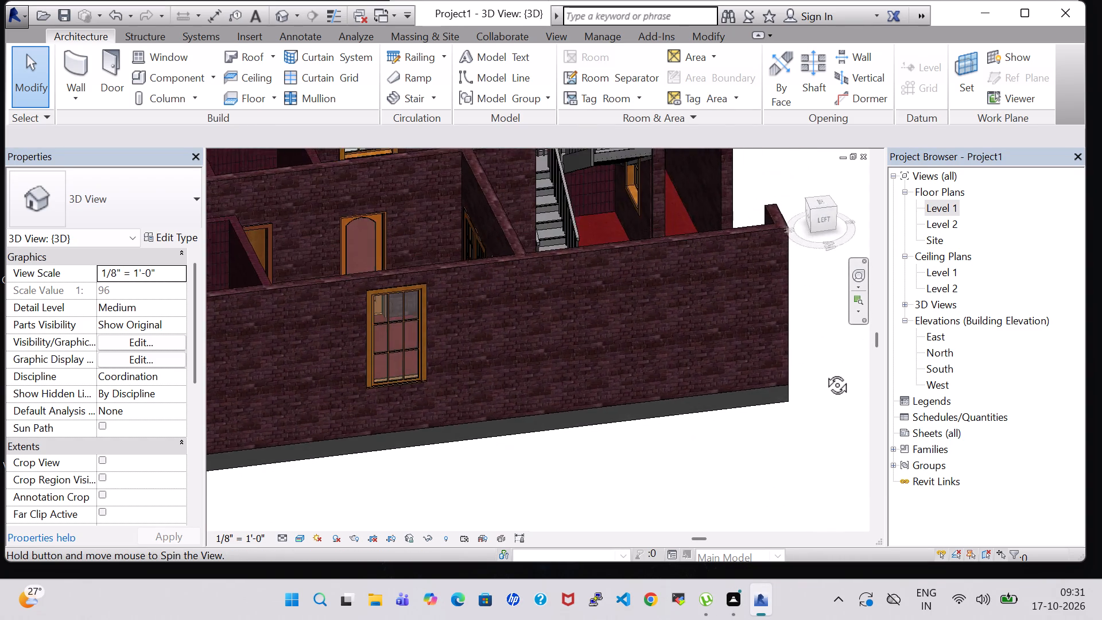
middle_click_drag(824, 372, 778, 392)
middle_click_drag(793, 399, 684, 470, "shift")
Delete the stair's outer railing beside the enclosing walls, working in the 3D view from above.
middle_click_drag(752, 343, 772, 455, "shift")
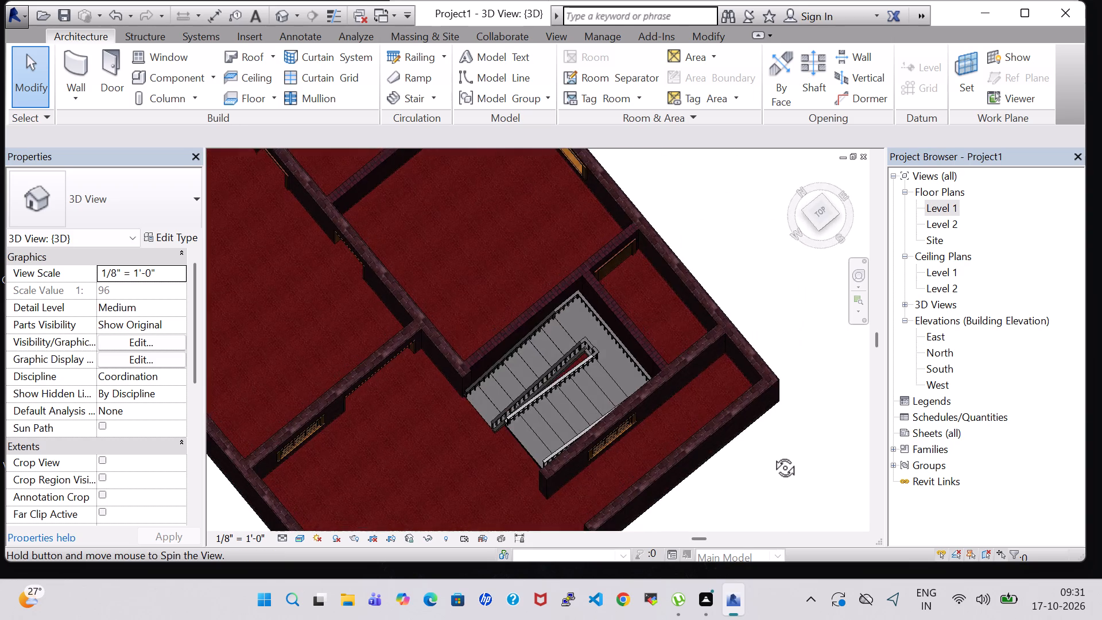
middle_click_drag(772, 455, 721, 533, "shift")
middle_click_drag(721, 487, 741, 447)
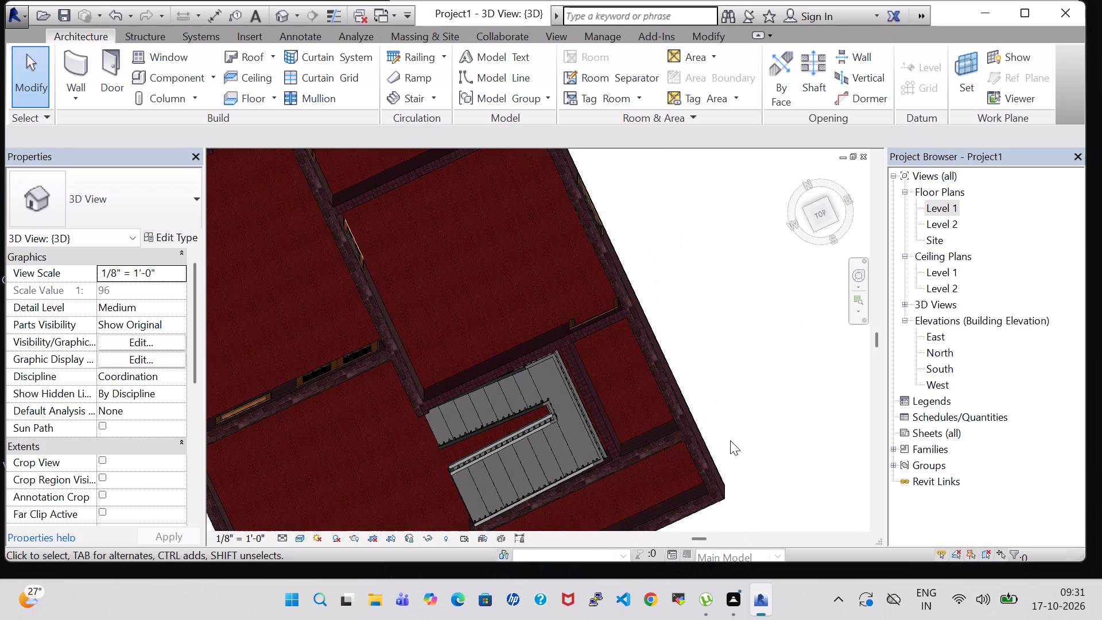
middle_click_drag(730, 440, 847, 459, "shift")
middle_click_drag(674, 377, 673, 333)
middle_click_drag(625, 326, 623, 423)
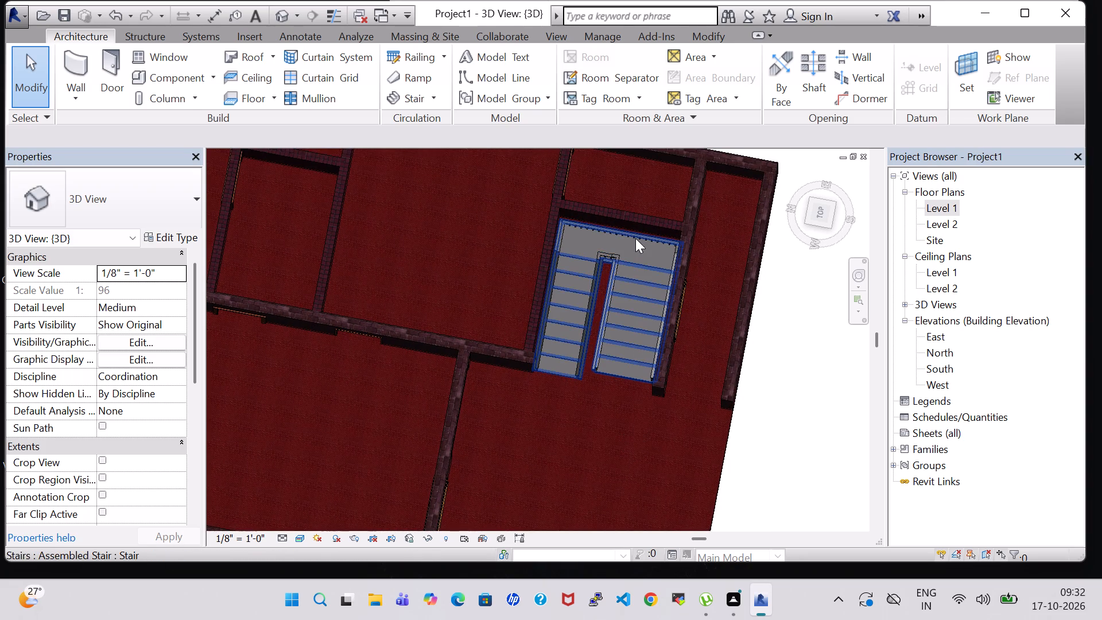
left_click(635, 236)
key("Delete")
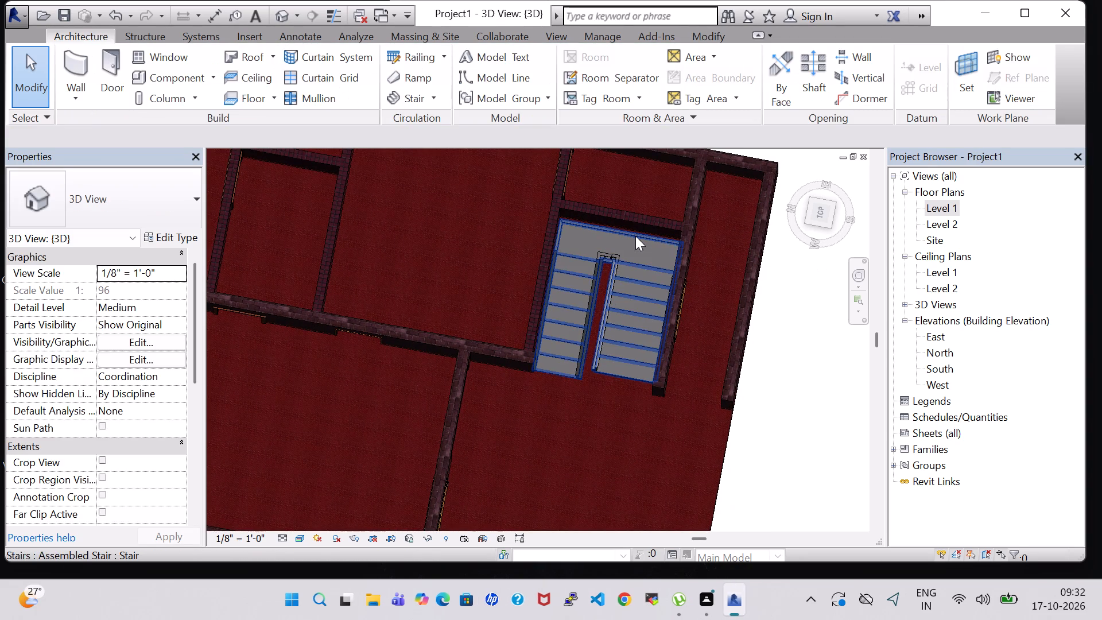
left_click(669, 448)
Examine the stair, interior rooms, east wall windows and front of the house from several angles in 3D.
scroll(606, 452, "down", 1, "shift")
middle_click_drag(606, 452, 642, 420, "shift")
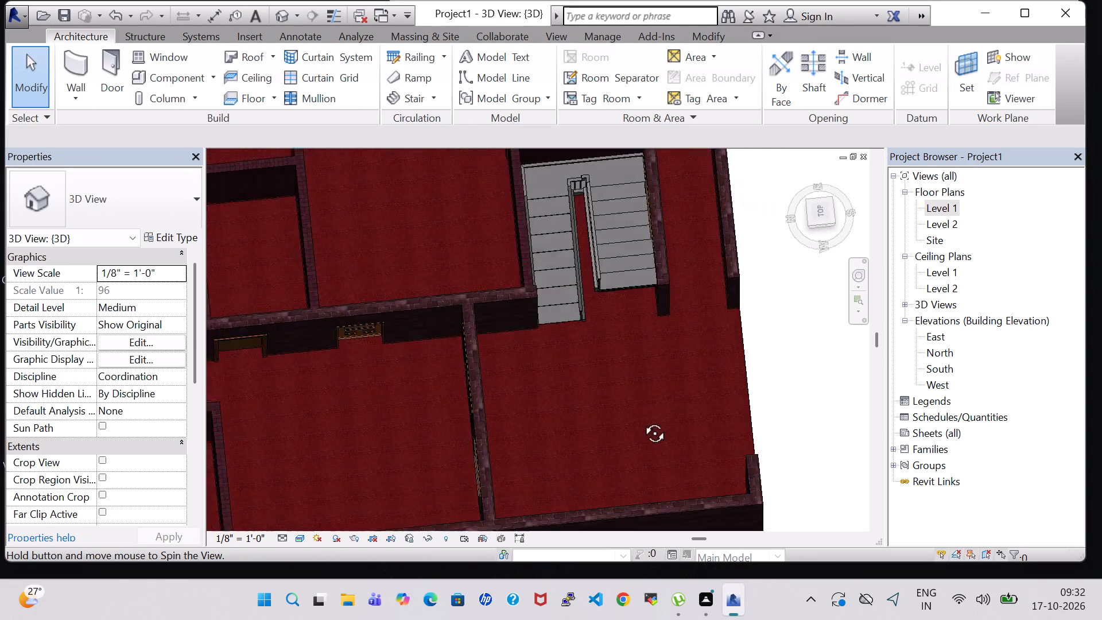
middle_click_drag(642, 420, 639, 313, "shift")
middle_click_drag(653, 313, 521, 338, "shift")
middle_click_drag(510, 339, 436, 339, "shift")
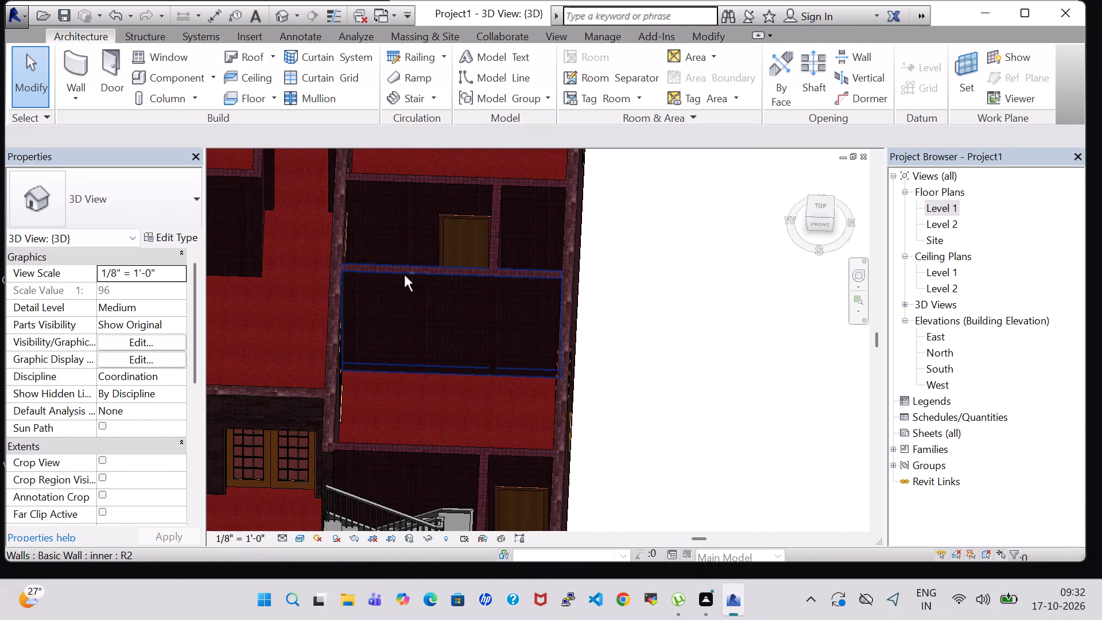
middle_click_drag(637, 367, 458, 309, "shift")
middle_click_drag(593, 352, 638, 340)
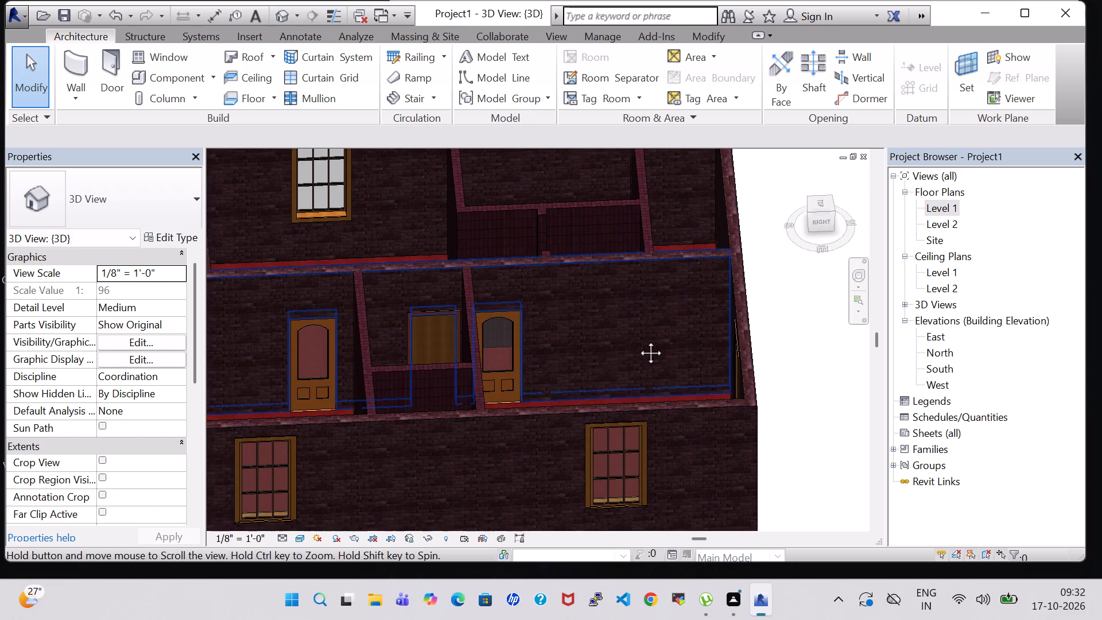
middle_click_drag(638, 340, 754, 276)
scroll(733, 303, "down", 2)
middle_click_drag(490, 492, 560, 478, "shift")
scroll(560, 474, "down", 1)
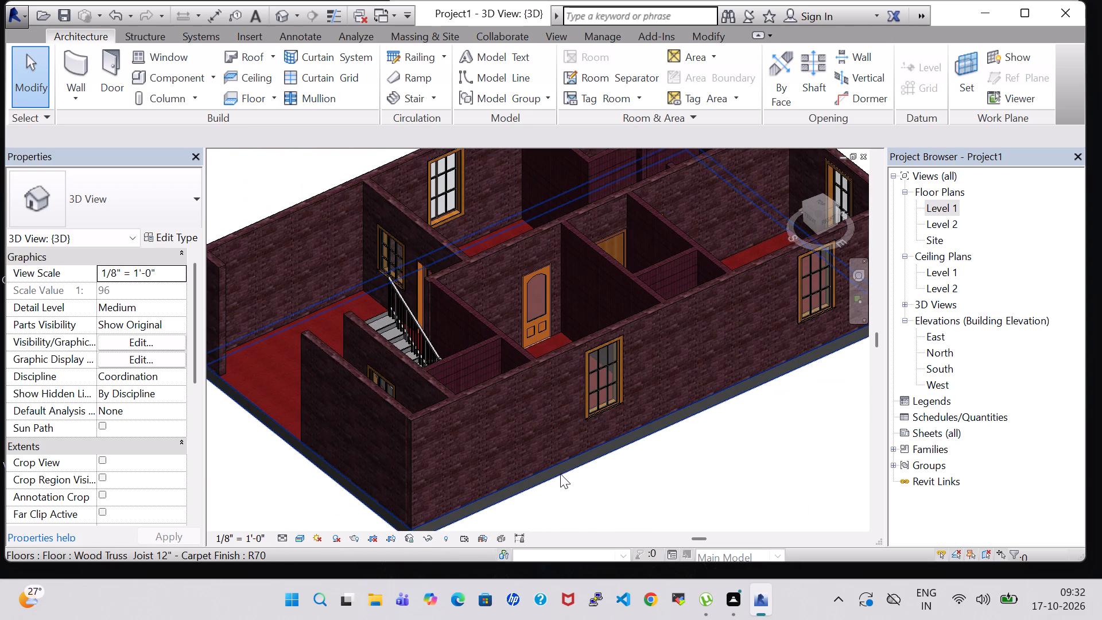
middle_click_drag(560, 474, 662, 412)
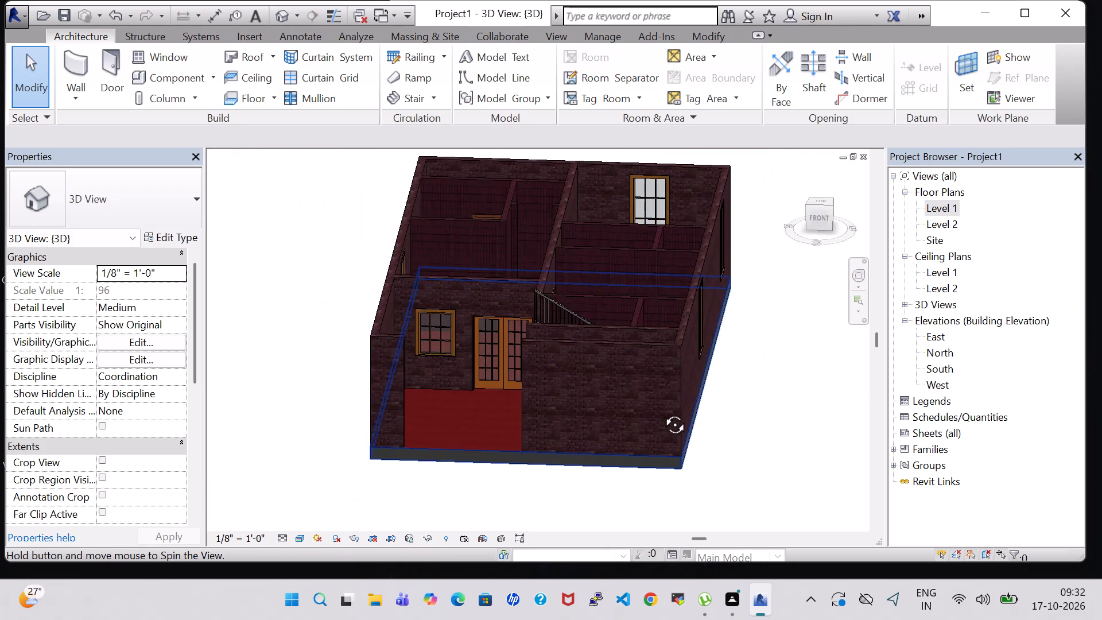
middle_click_drag(662, 412, 683, 394)
middle_click_drag(683, 394, 676, 393, "shift")
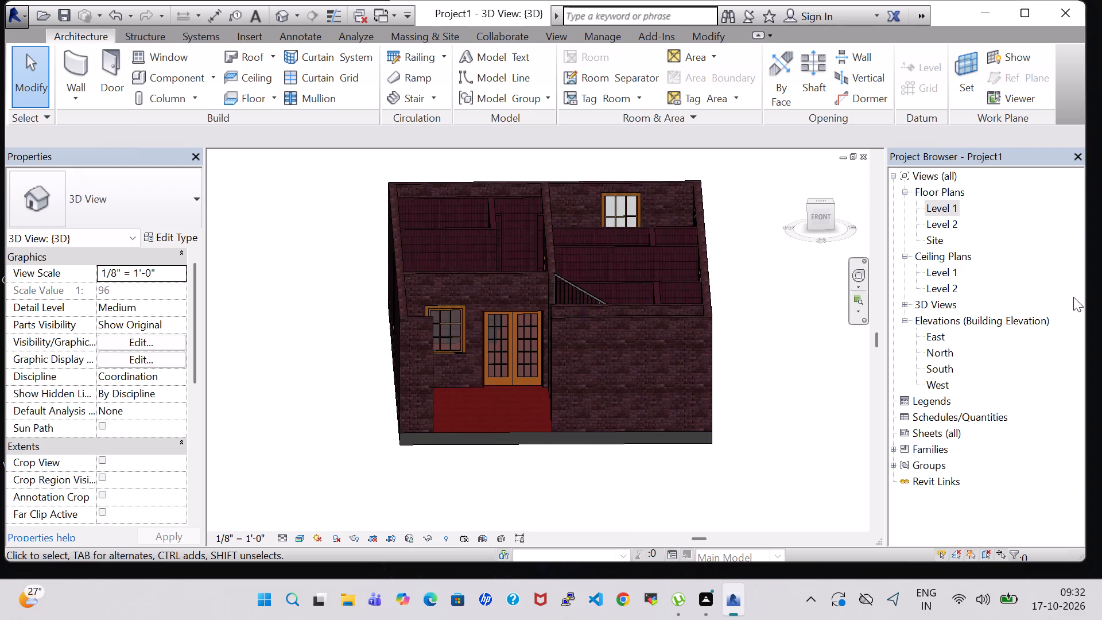
Return to the Level 1 floor plan, dismiss the save reminder, and load the Double Hung with Trim window family.
triple_click(942, 209)
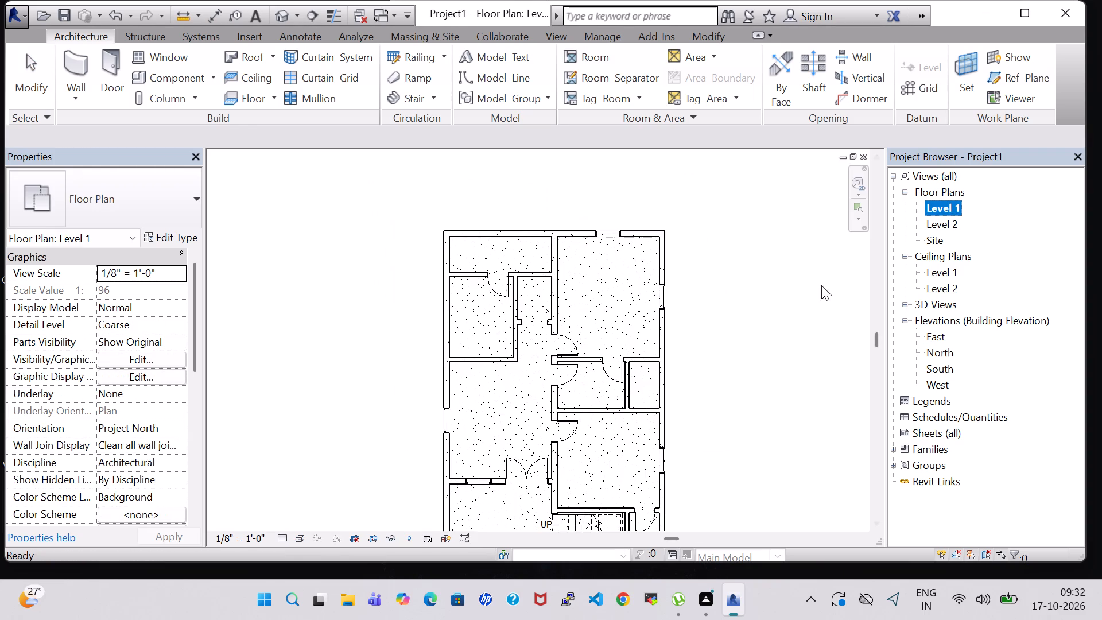
scroll(816, 293, "down", 4)
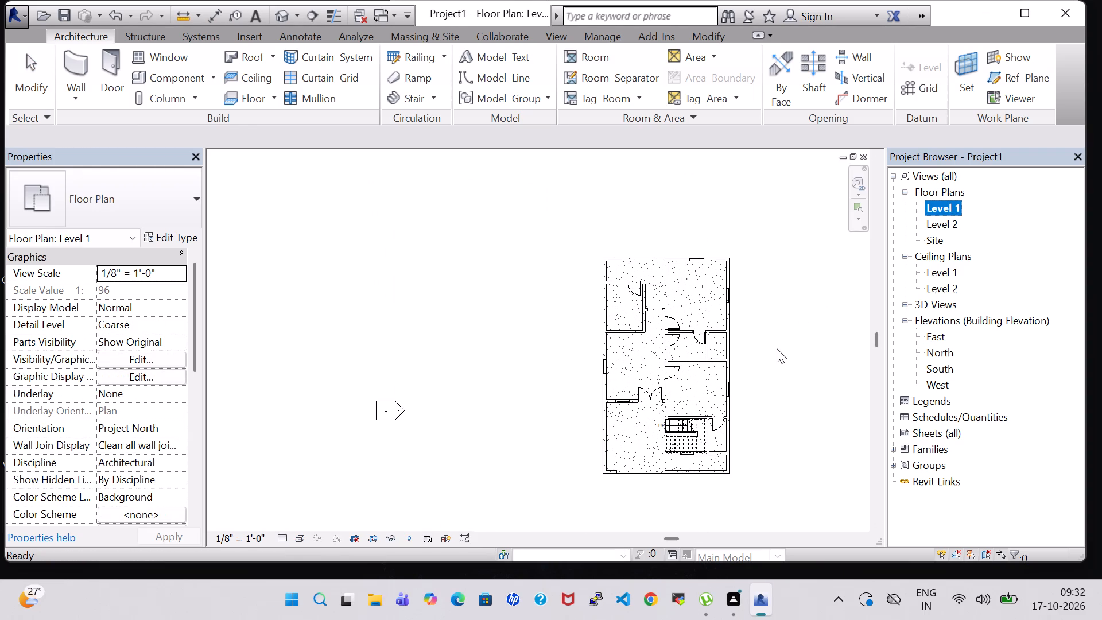
scroll(777, 348, "up", 3)
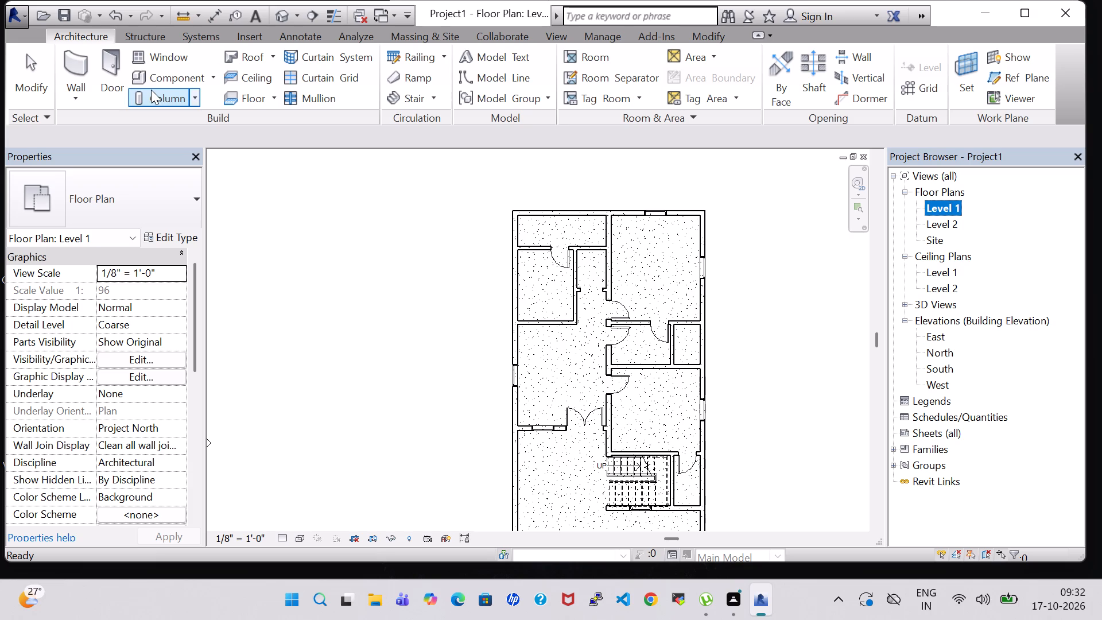
left_click(148, 57)
left_click(692, 145)
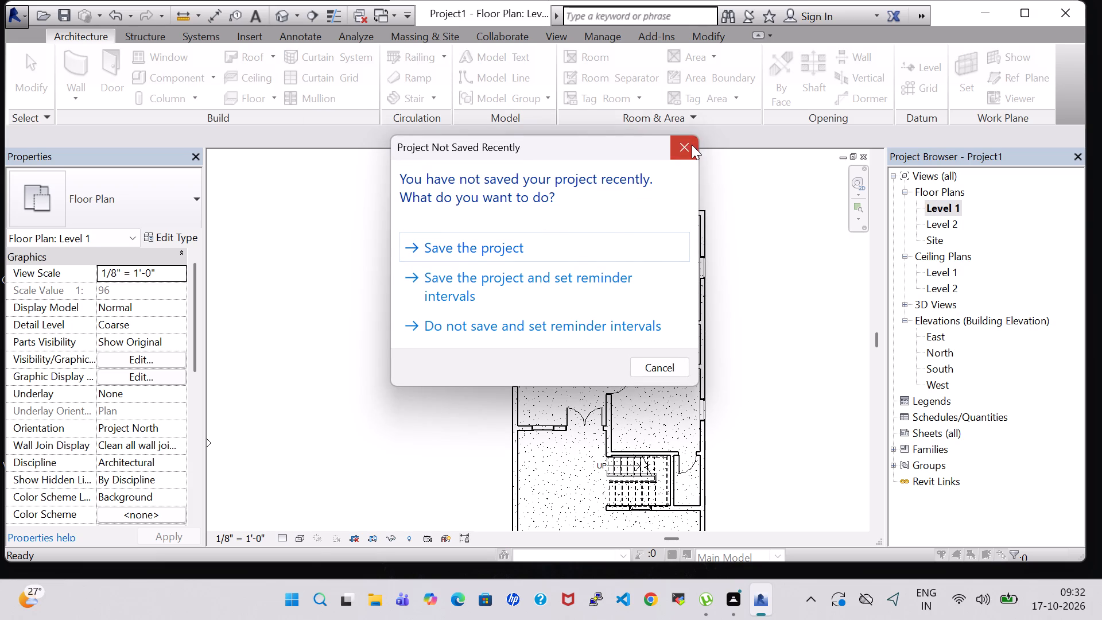
left_click(711, 65)
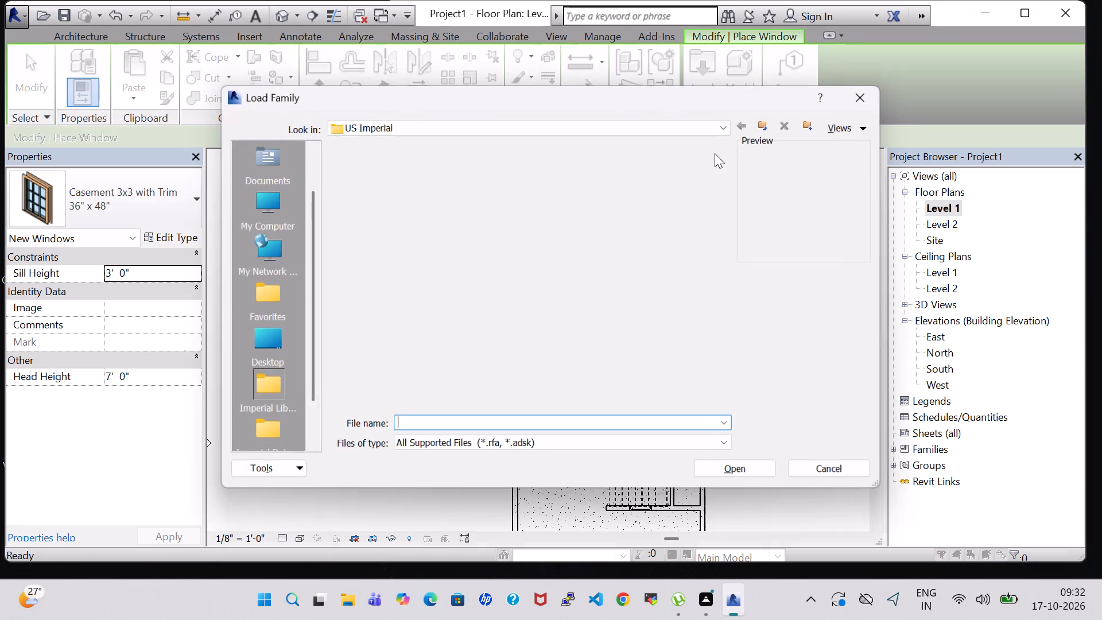
scroll(591, 304, "down", 8)
double_click(499, 368)
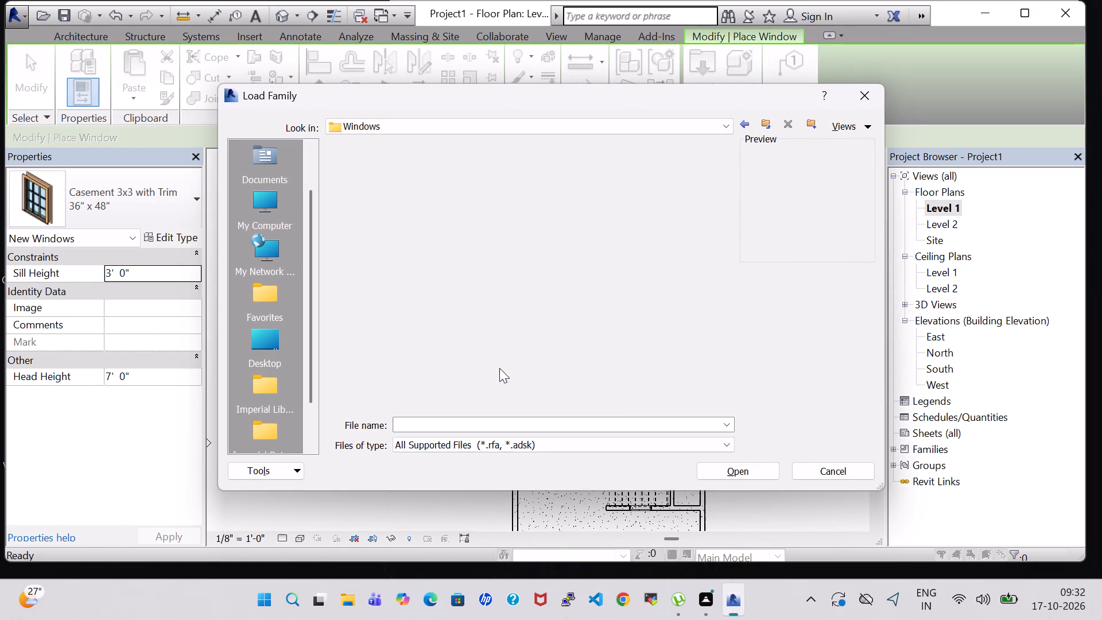
left_click(506, 275)
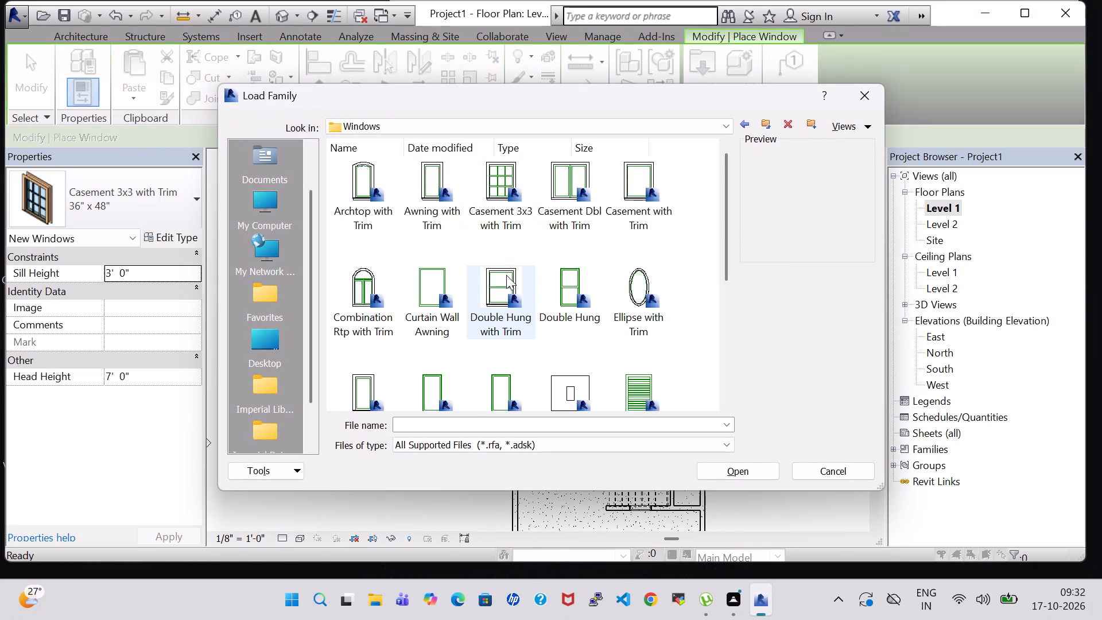
left_click(766, 466)
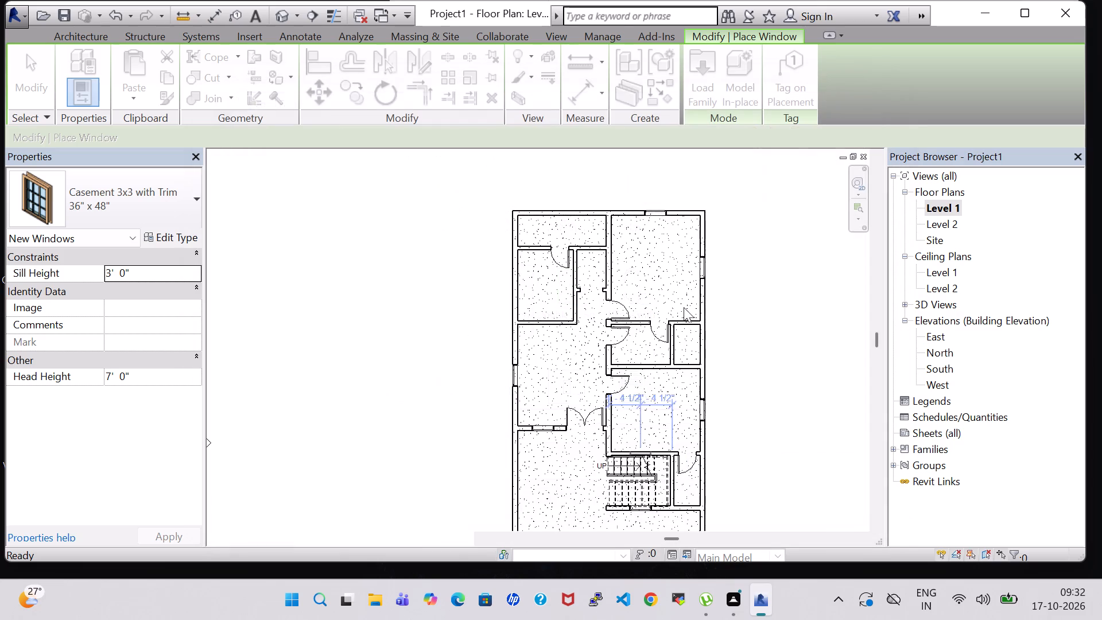
Place a 36" x 48" Double Hung with Trim window in the northwest room's west wall at 4'-8" and 5'-7" offsets.
scroll(637, 297, "up", 9)
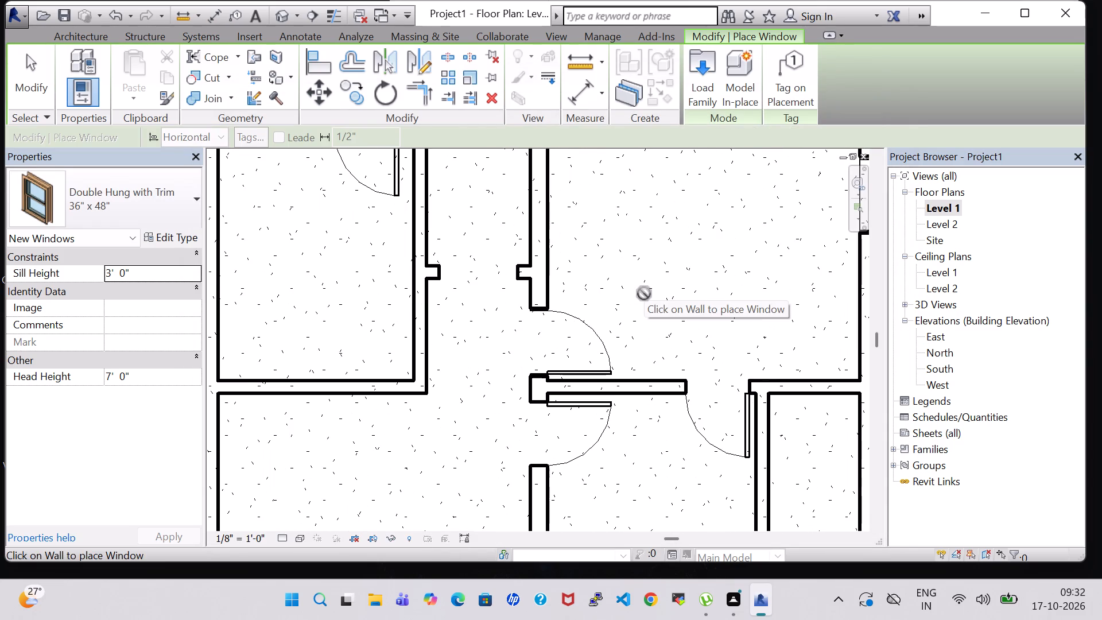
middle_click_drag(347, 271, 382, 282)
scroll(382, 282, "down", 2)
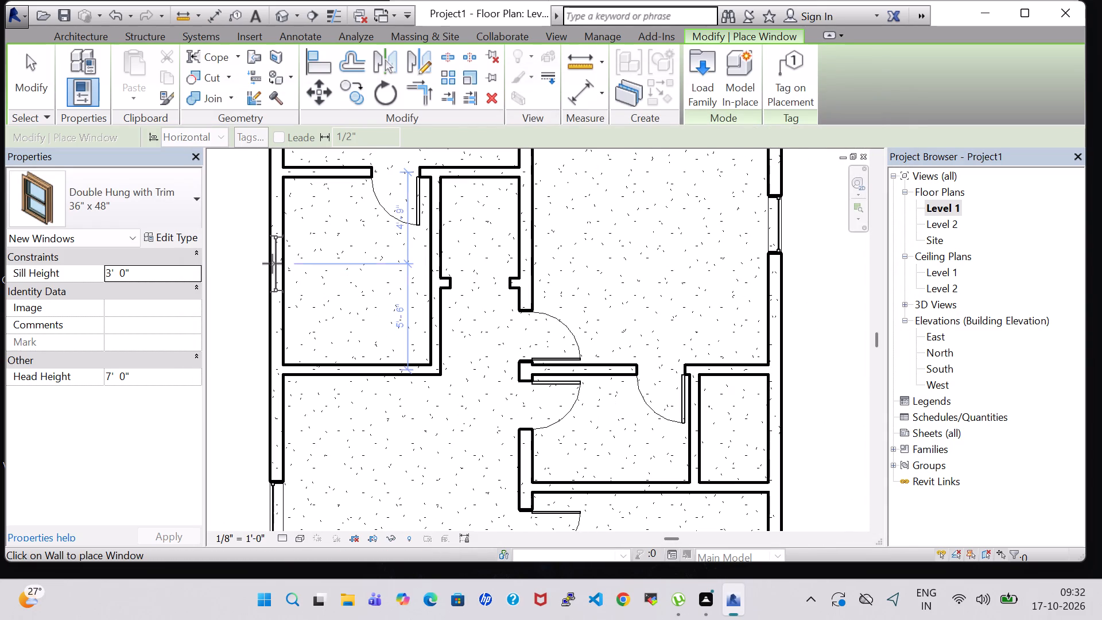
left_click(271, 262)
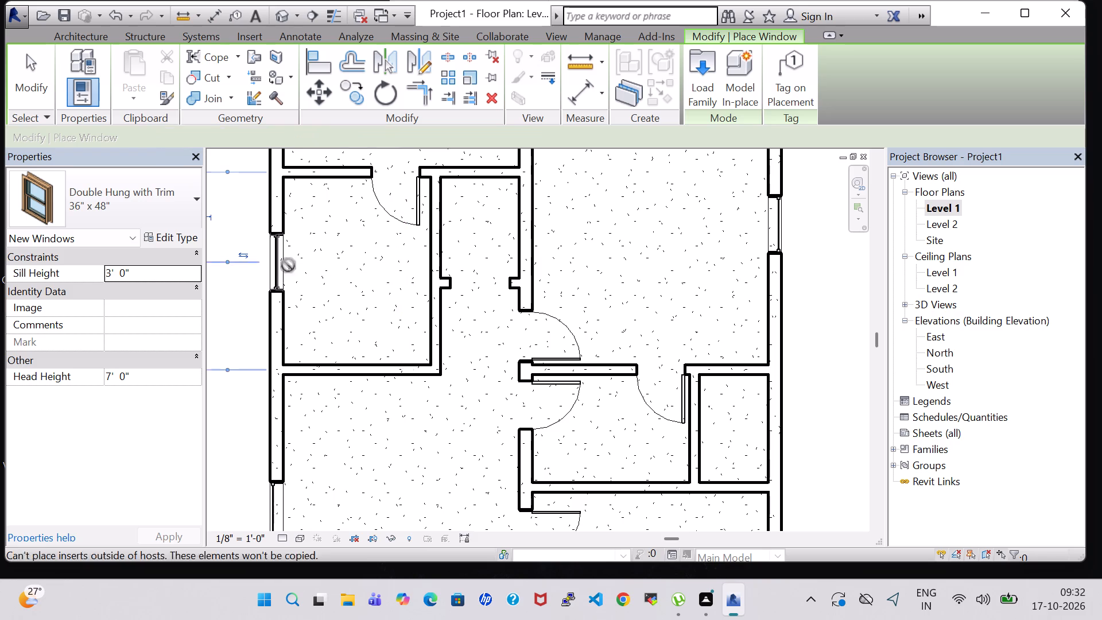
scroll(407, 283, "down", 5)
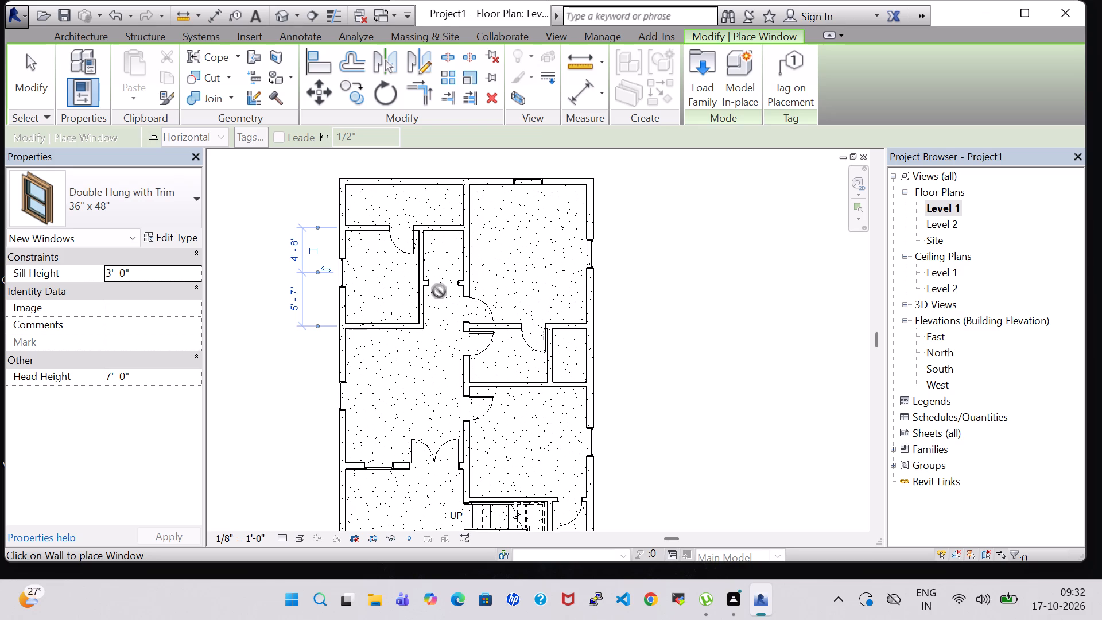
scroll(439, 291, "down", 1)
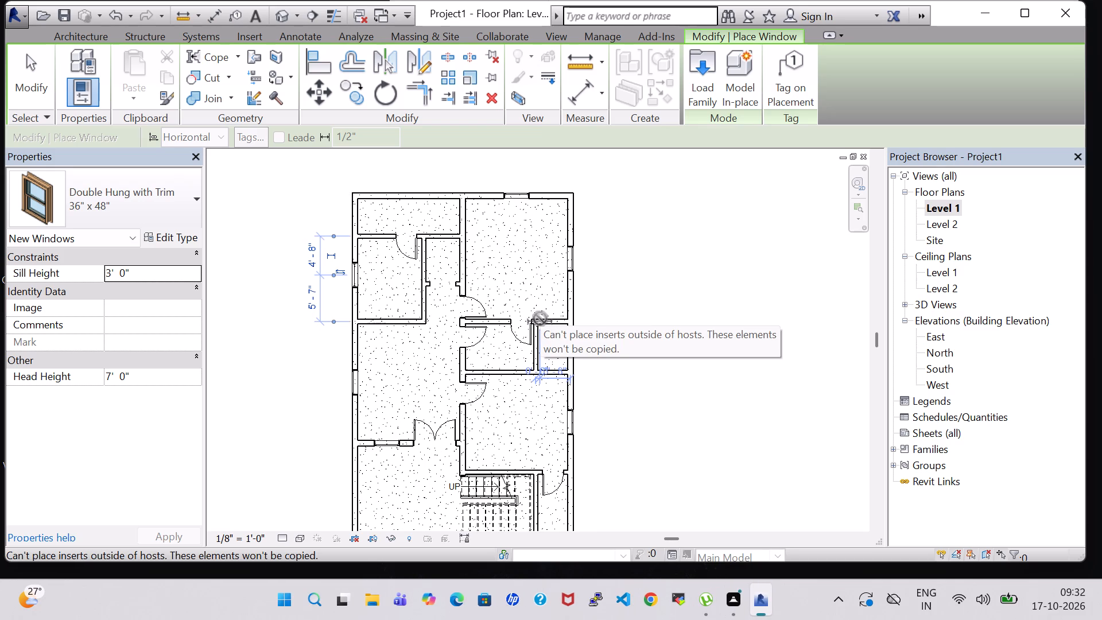
key("Escape")
key("Escape")
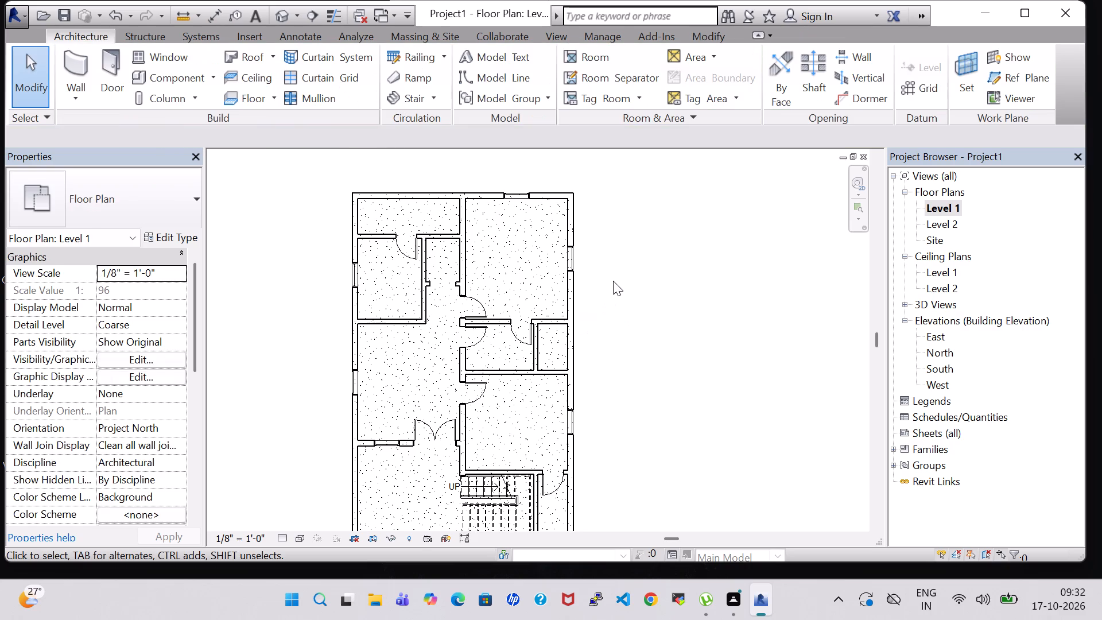
Load the Transom with Trim window family from the Windows library folder.
middle_click_drag(613, 285, 612, 264)
scroll(612, 264, "down", 2)
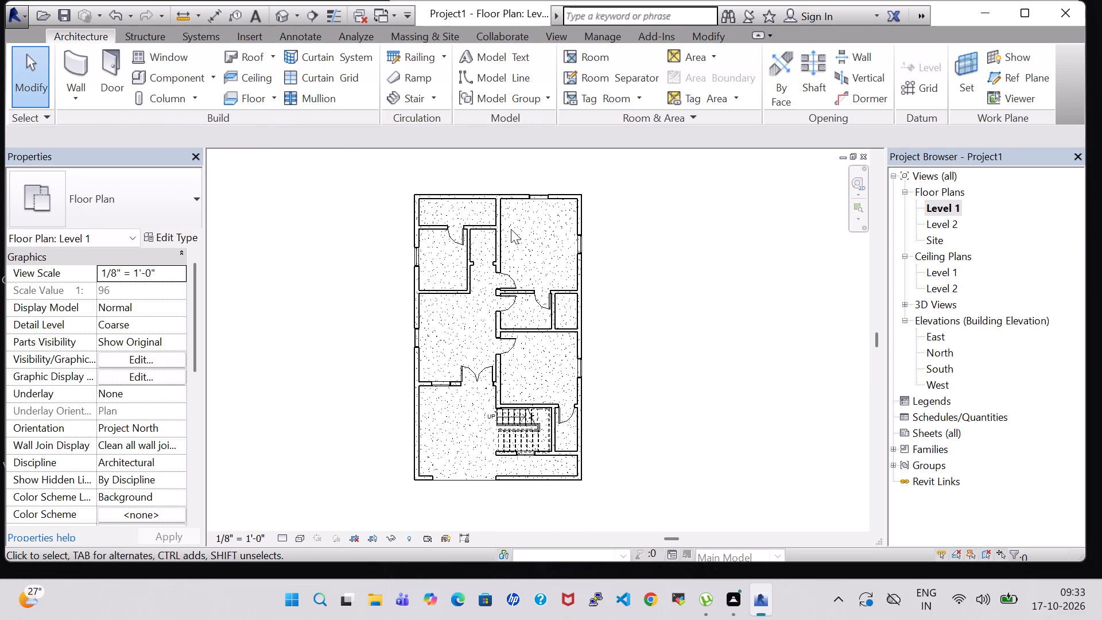
left_click(155, 52)
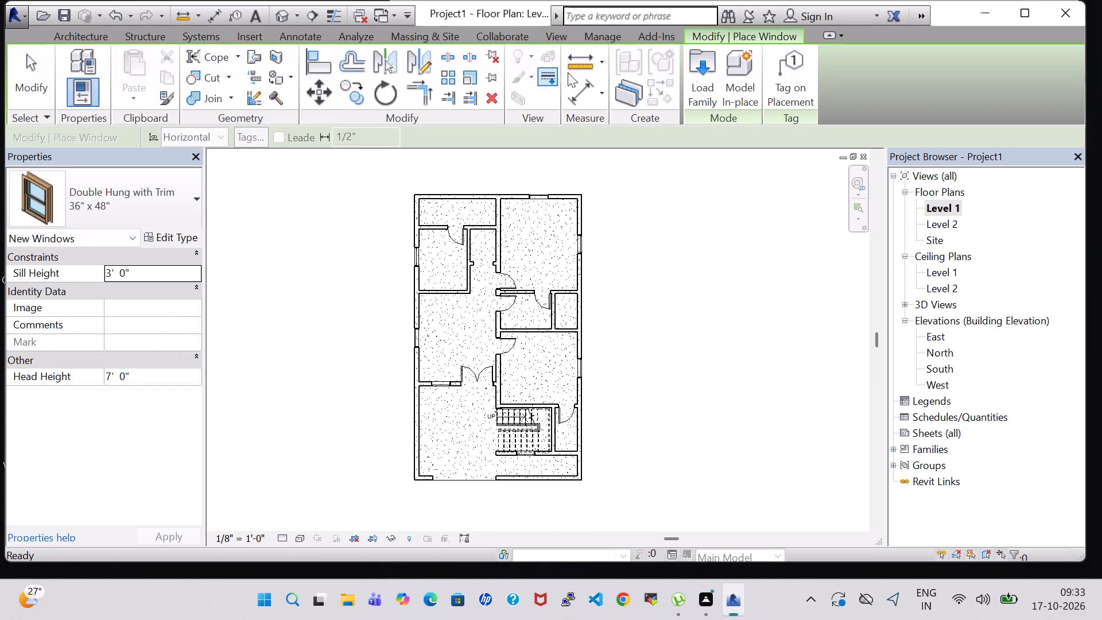
left_click(707, 88)
scroll(642, 270, "down", 2)
scroll(642, 270, "up", 1)
scroll(642, 270, "down", 4)
double_click(492, 357)
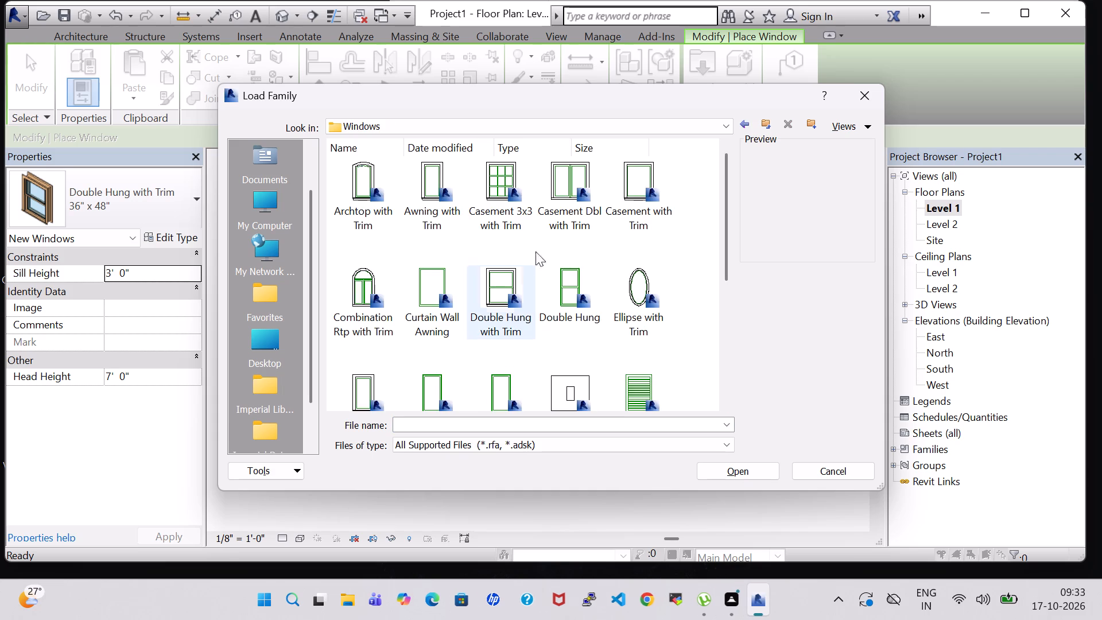
scroll(552, 247, "down", 3)
left_click(558, 266)
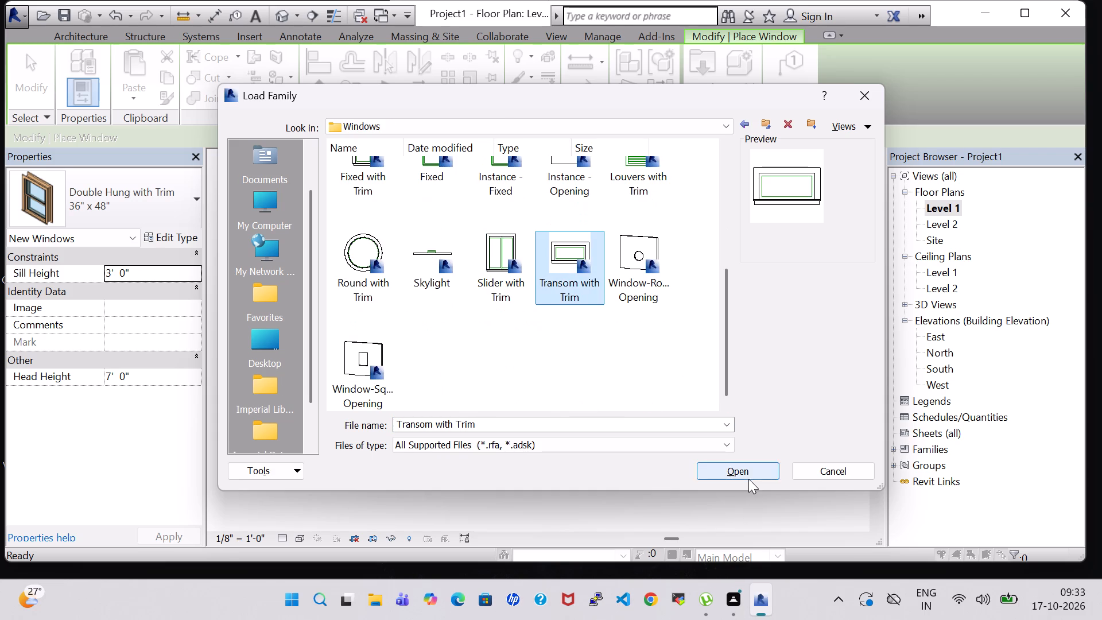
left_click(748, 479)
Place a 24" x 24" Transom with Trim window in the small east room beside the stair, about 4'-4" from its north wall.
scroll(692, 402, "up", 4)
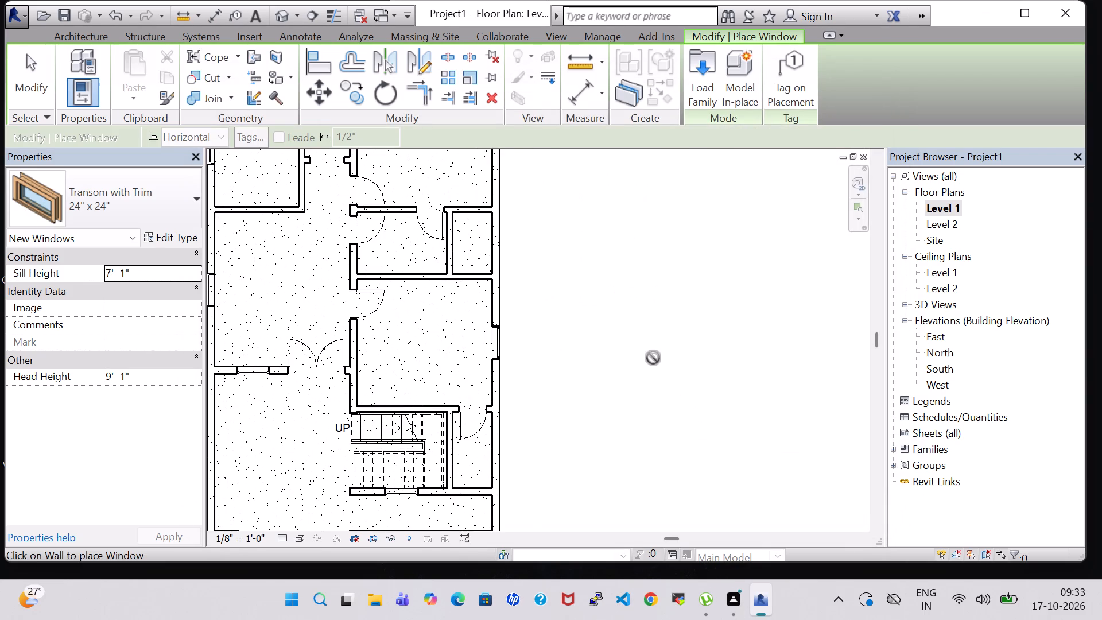
scroll(657, 365, "up", 4)
scroll(600, 407, "down", 1)
middle_click_drag(569, 412, 839, 273)
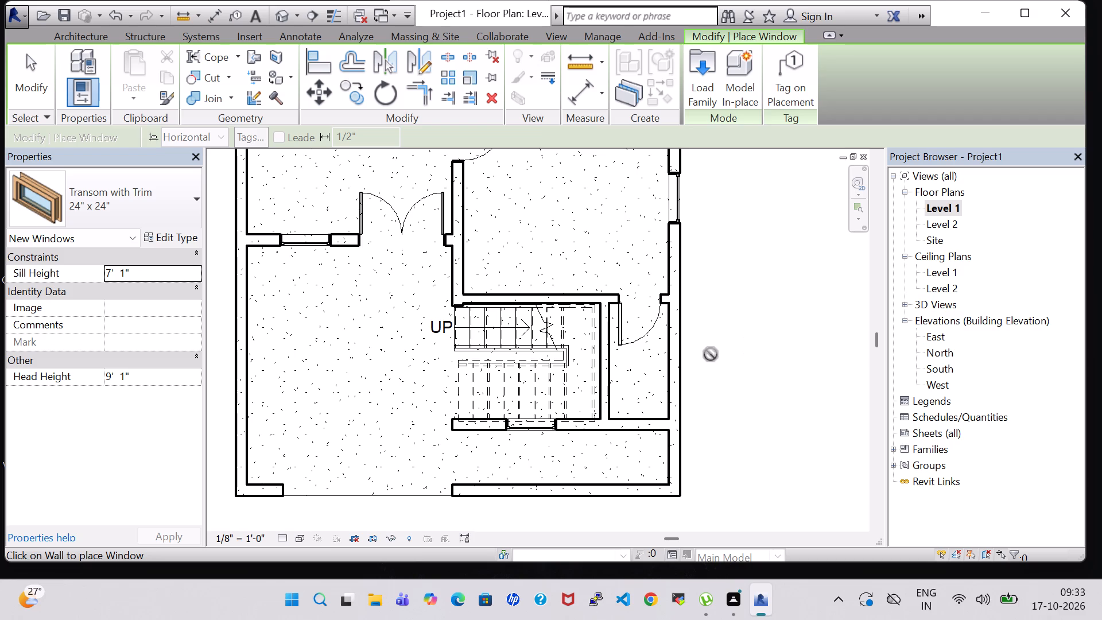
left_click(675, 372)
scroll(749, 284, "down", 2)
middle_click_drag(749, 278, 724, 377)
scroll(724, 377, "down", 1)
middle_click_drag(701, 290, 703, 388)
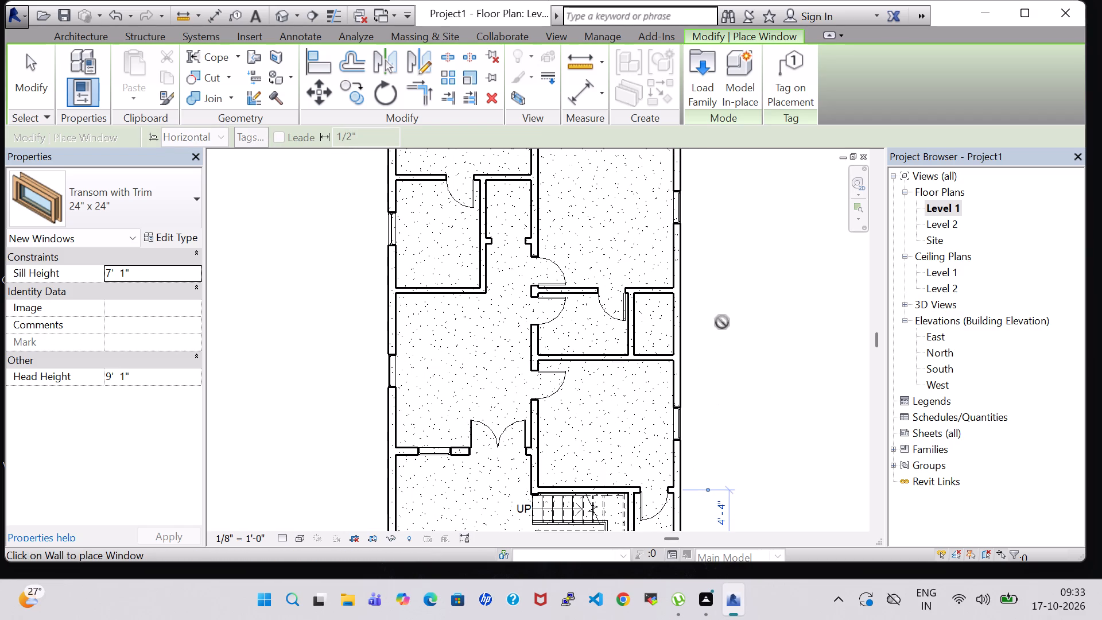
Place a 24" x 24" Transom with Trim window in the east wall of the small closet, centered at 3'-0 1/2" offsets.
middle_click_drag(722, 322, 725, 440)
scroll(667, 435, "up", 4)
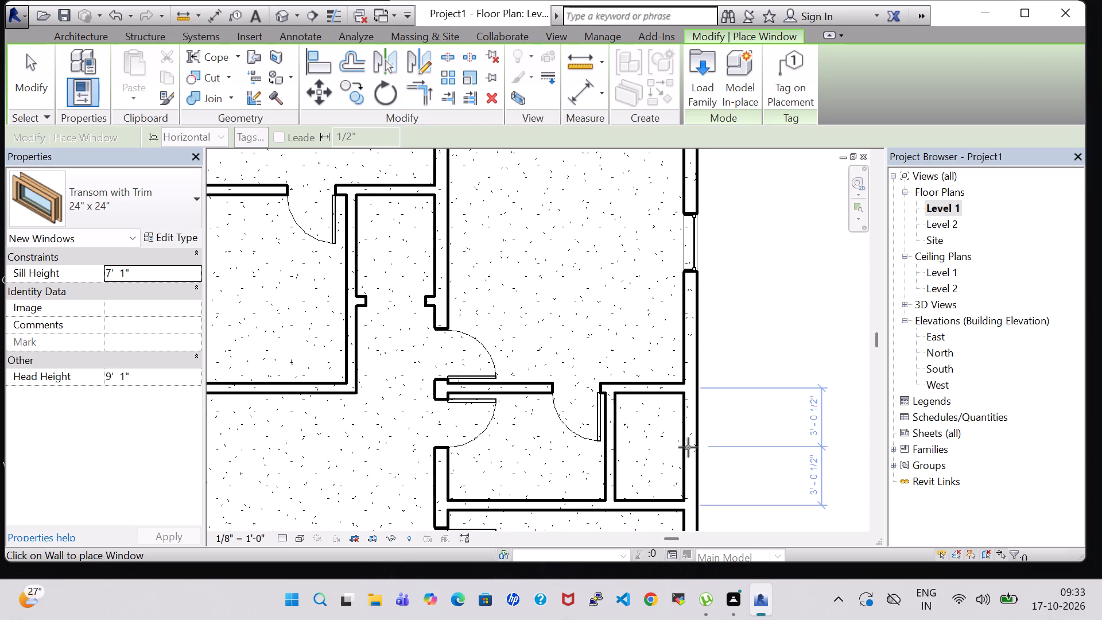
left_click(689, 447)
Place another 24" x 24" transom window in the wall between the corridor's north end and the narrow north room, at 2'-4" offsets.
scroll(731, 357, "down", 2)
middle_click_drag(738, 293, 737, 324)
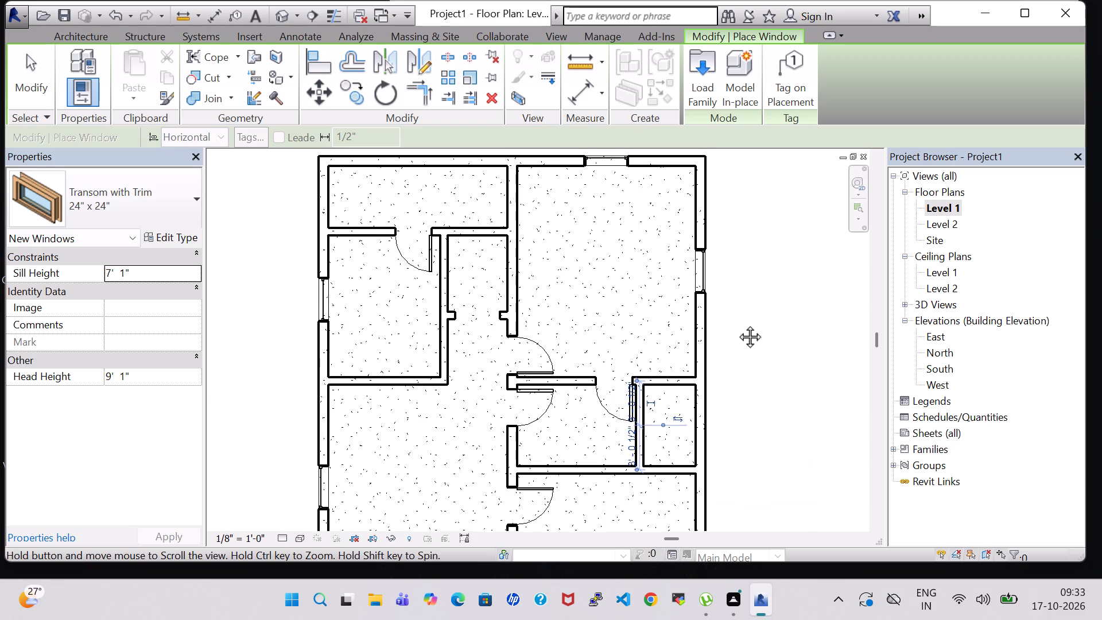
middle_click_drag(737, 324, 735, 370)
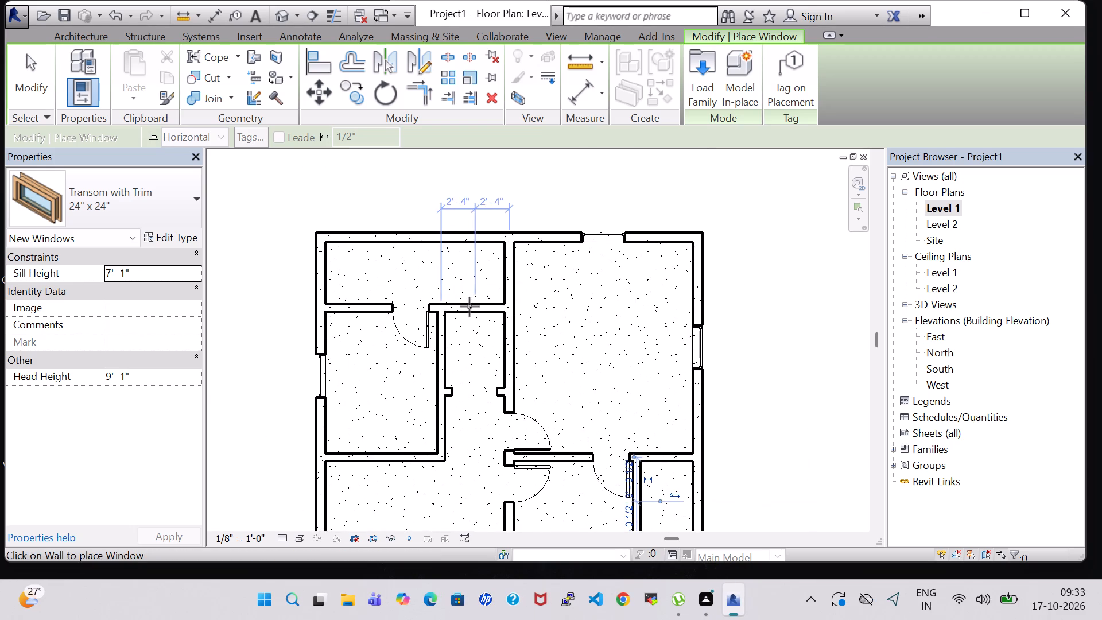
left_click(474, 308)
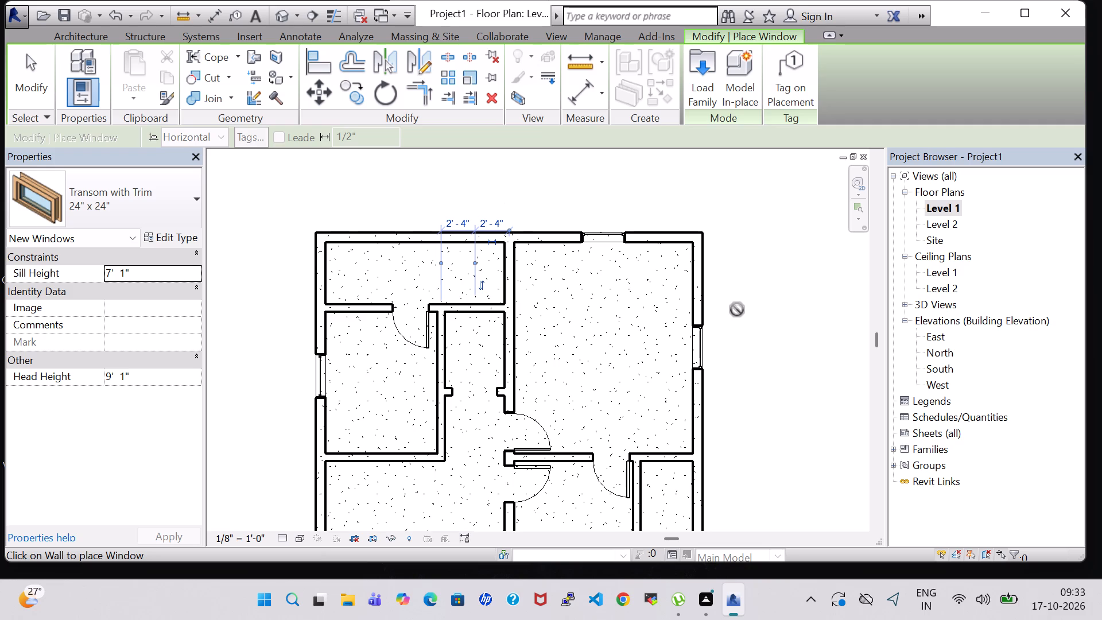
key("Escape")
key("Escape")
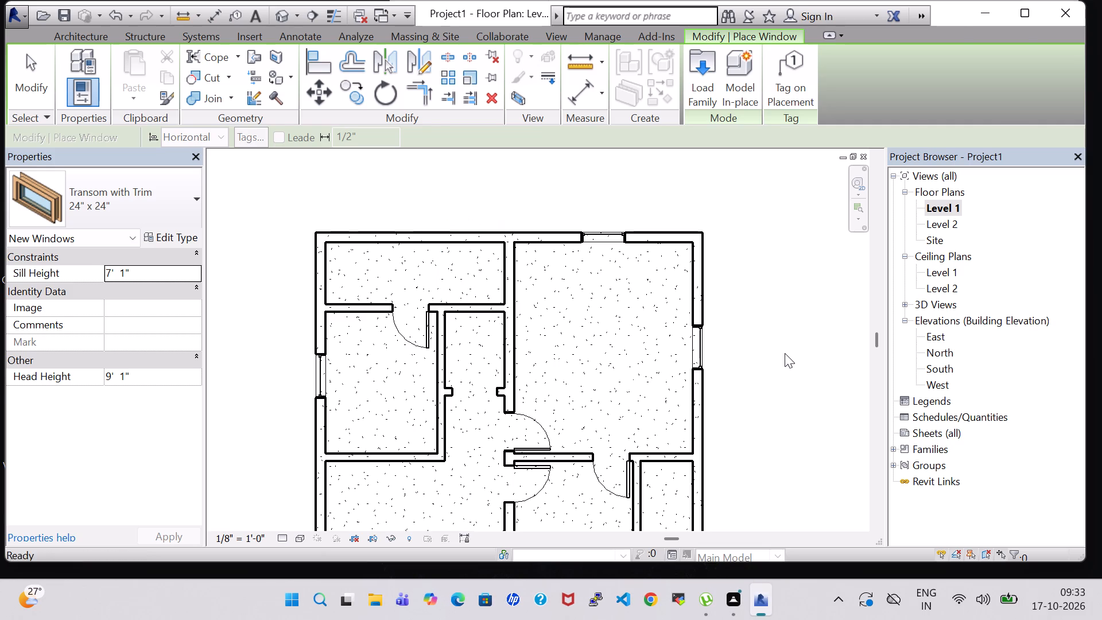
Delete the short inner partition that separates the small east closet from the room beside it.
middle_click_drag(784, 353, 754, 222)
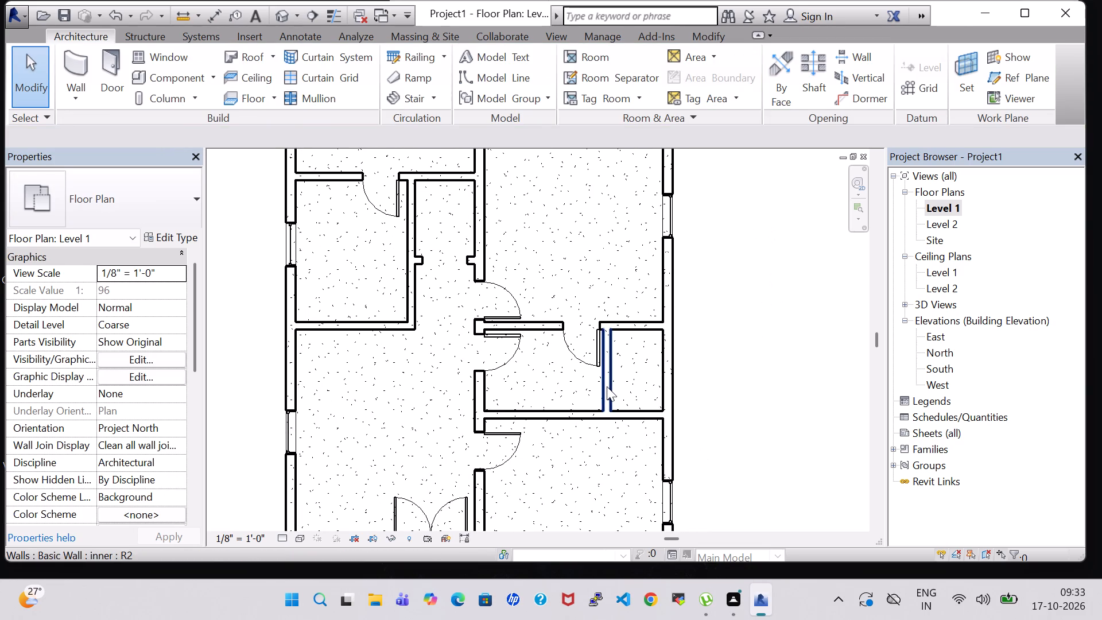
left_click(607, 386)
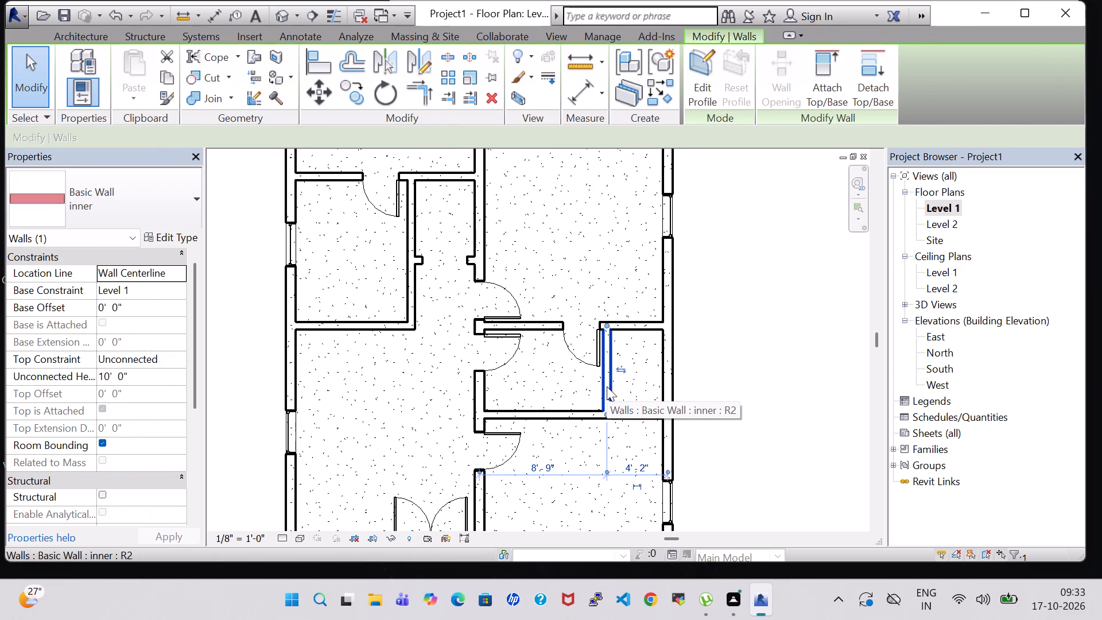
key("Delete")
Shift the 30" x 80" door between the northeast room and the merged room east to about 2'-8" from the east wall.
left_click(599, 360)
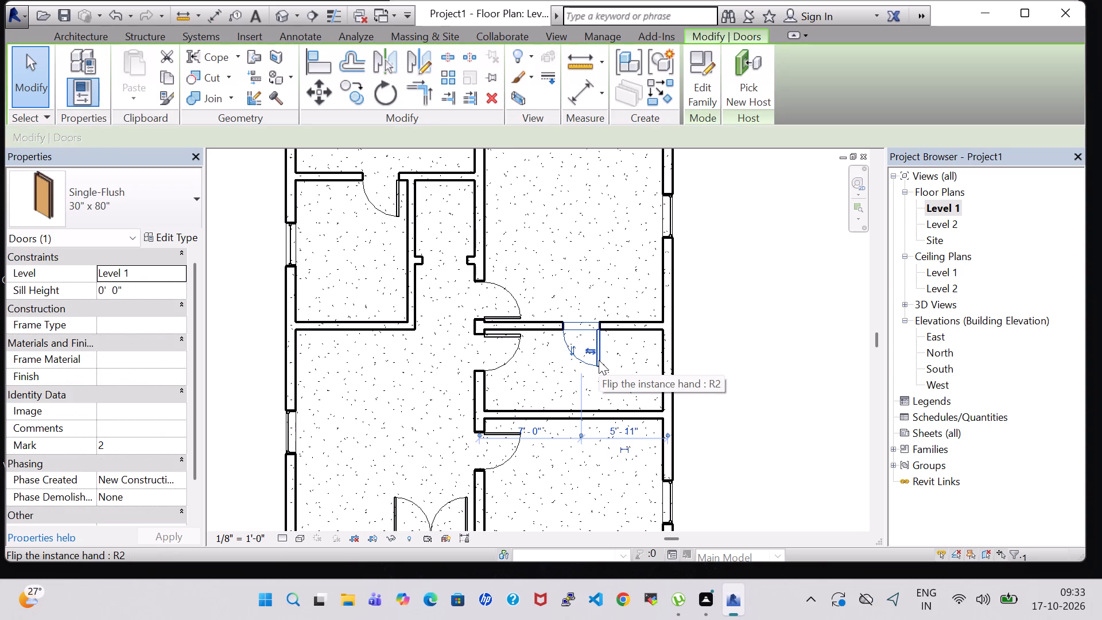
key("Right")
key("Right")
key("Right")
key("Right")
key("Right")
key("Right")
key("Right")
key("Right")
key("Right")
key("Right")
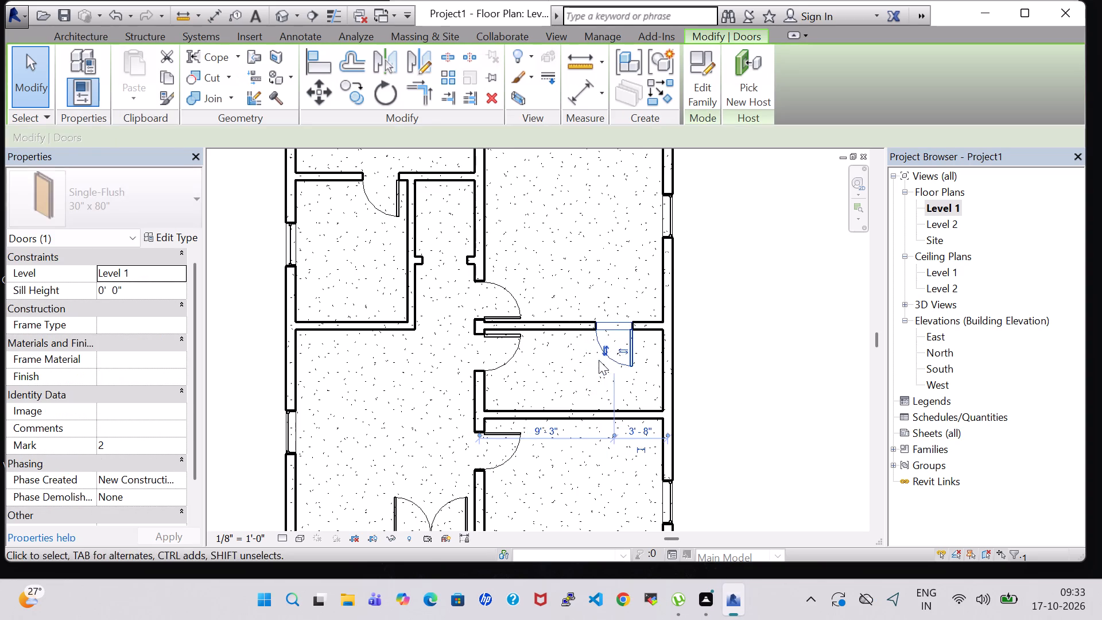
key("Right")
key("Right")
key("Right")
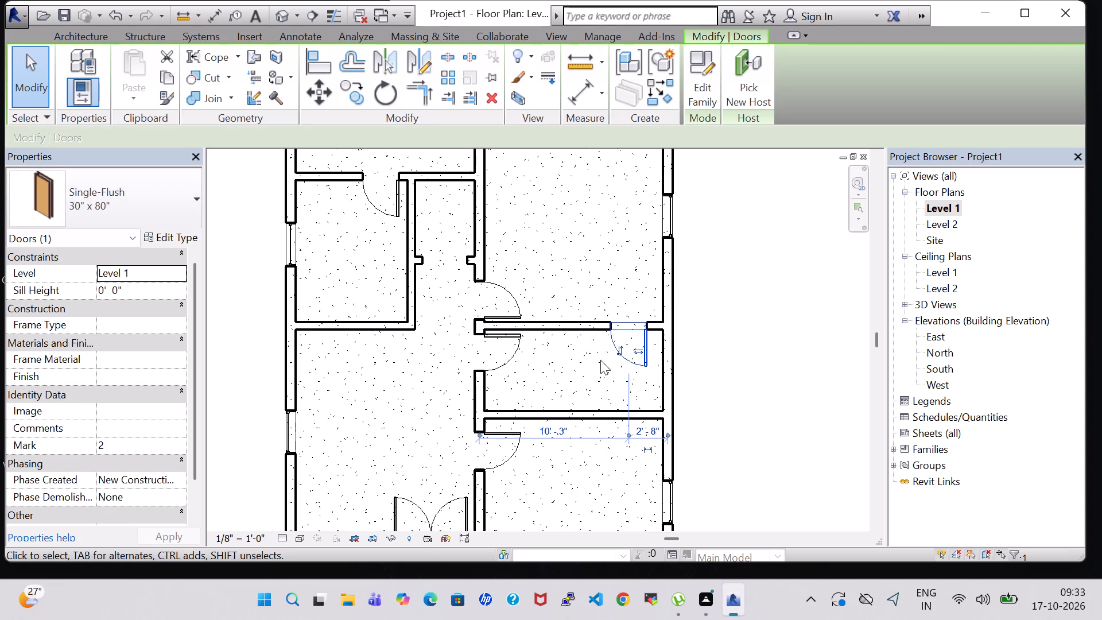
left_click(743, 352)
scroll(739, 354, "down", 1)
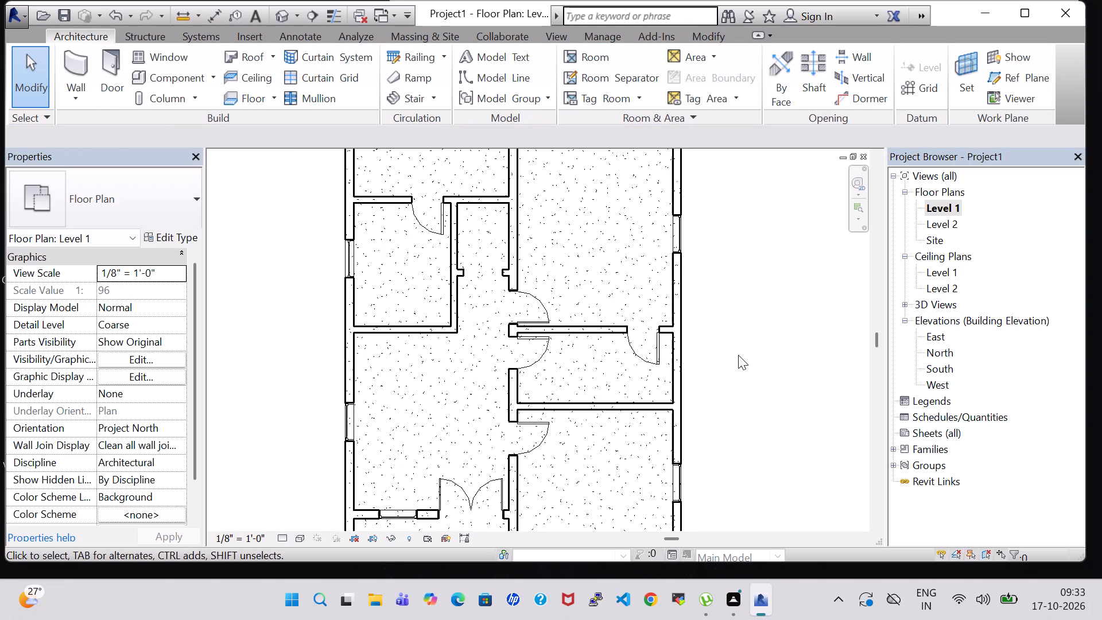
scroll(738, 355, "down", 2)
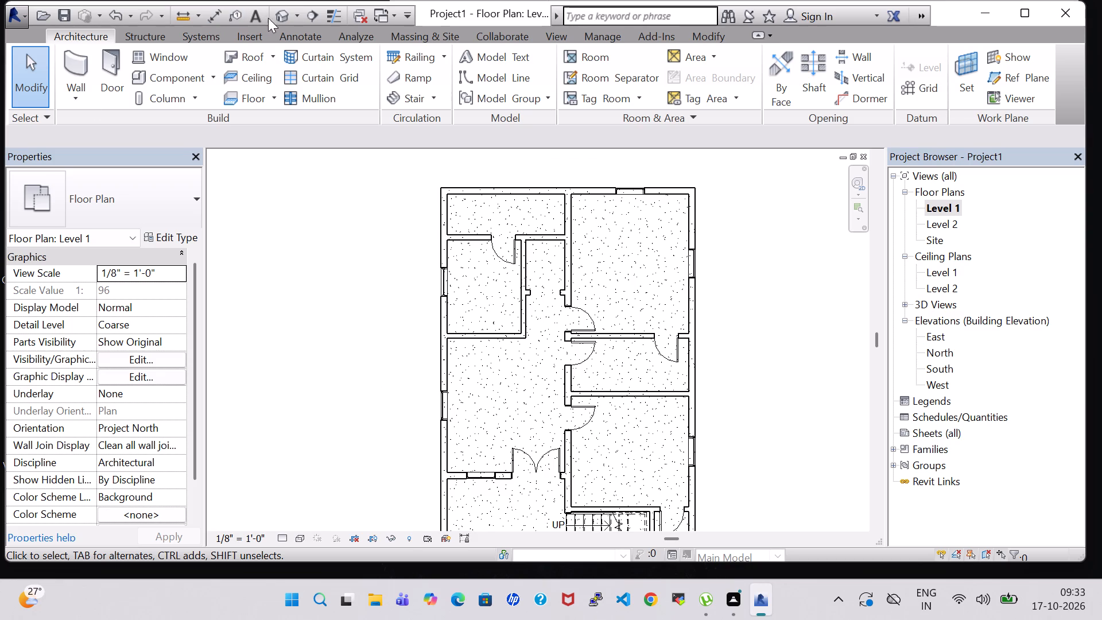
Examine the doors, partitions and transom windows from several angles in the 3D view.
left_click(275, 18)
middle_click_drag(780, 328, 664, 370, "shift")
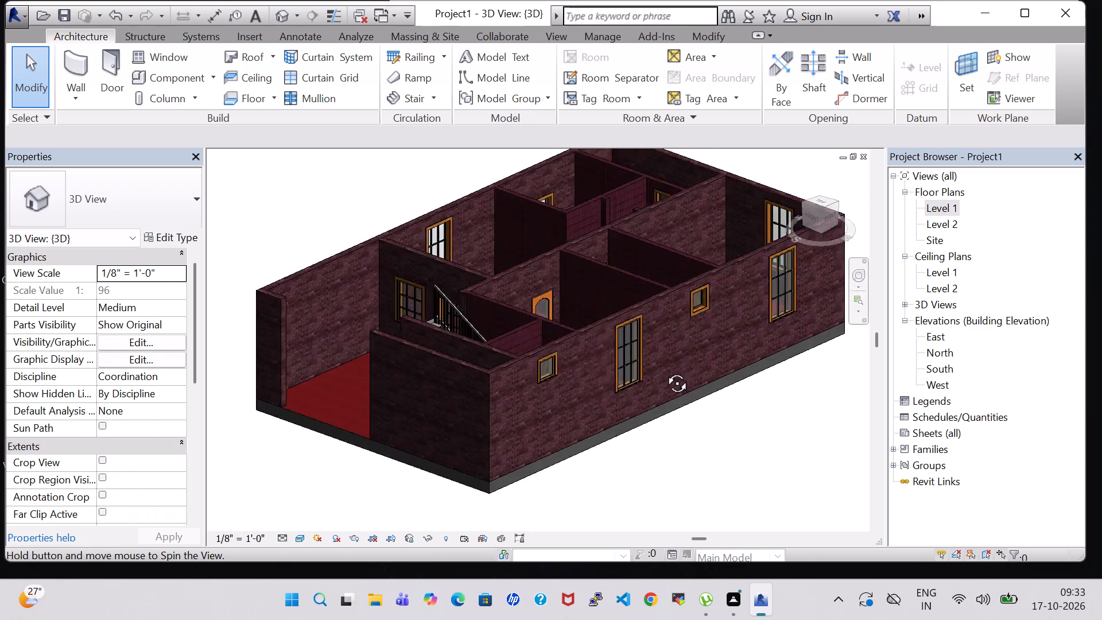
middle_click_drag(664, 370, 567, 547, "shift")
middle_click_drag(720, 429, 519, 417, "shift")
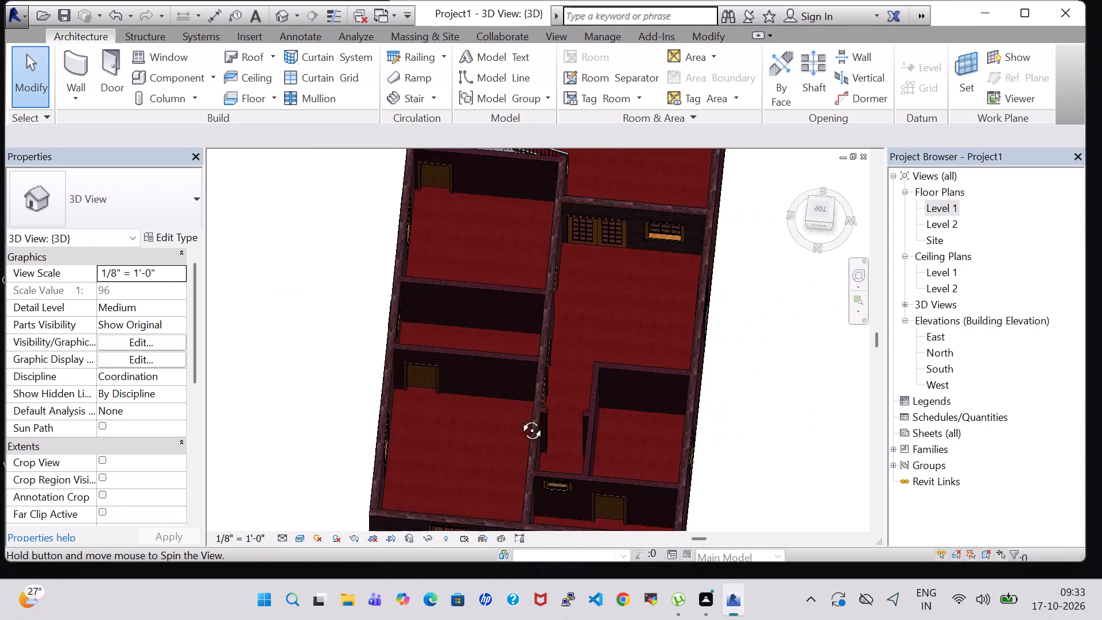
middle_click_drag(519, 417, 439, 333, "shift")
middle_click_drag(428, 316, 448, 327, "shift")
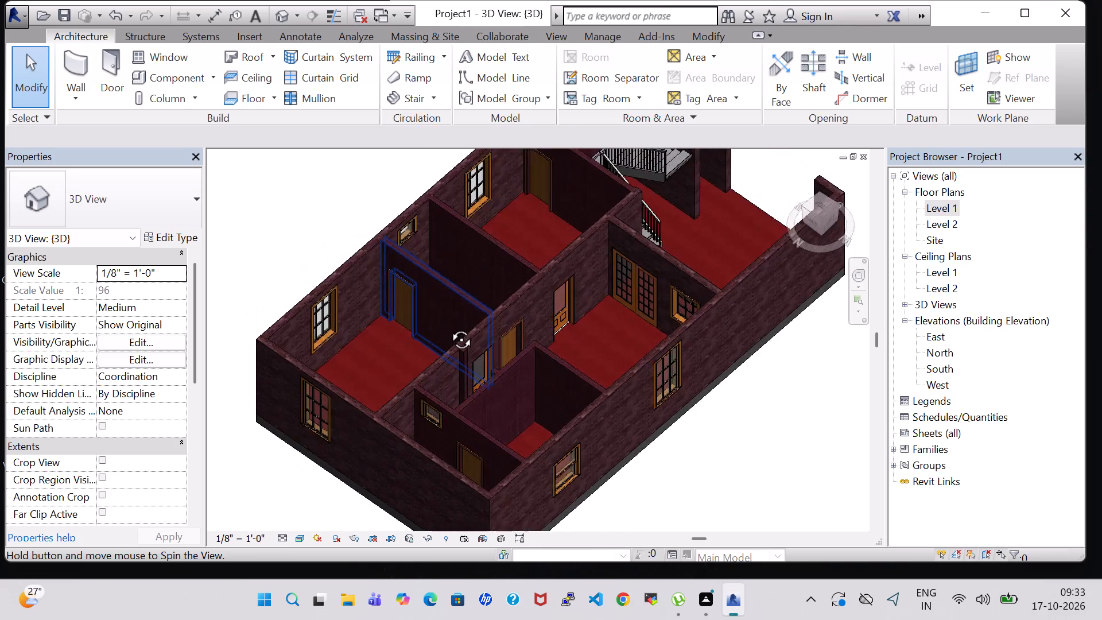
middle_click_drag(448, 327, 404, 311, "shift")
middle_click_drag(404, 311, 425, 305, "shift")
middle_click(441, 299, "shift")
middle_click_drag(458, 302, 758, 261, "shift")
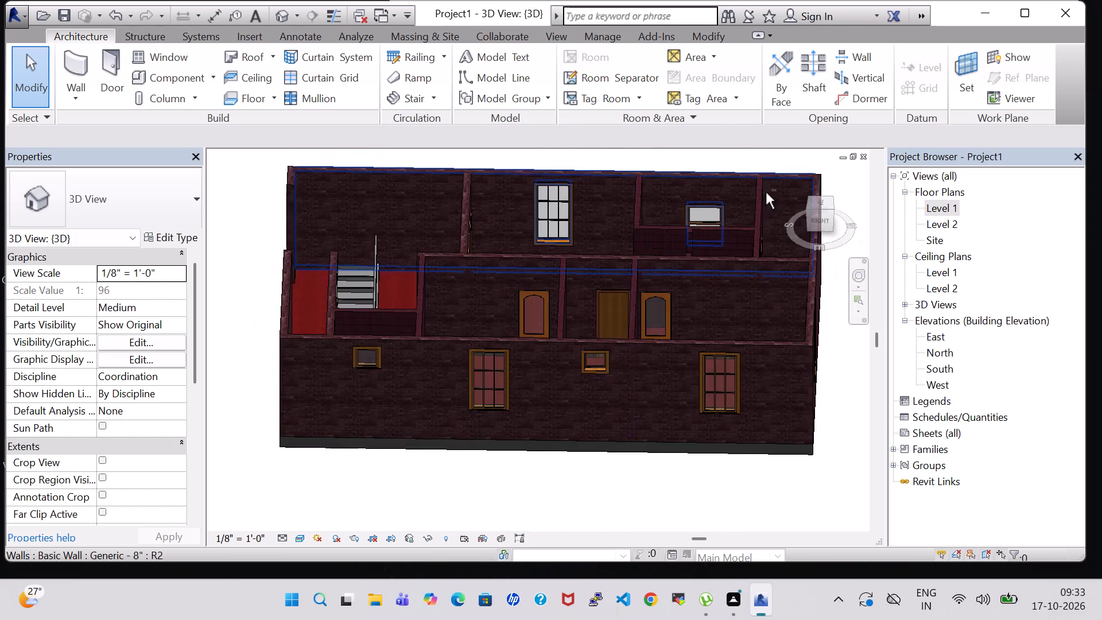
middle_click_drag(459, 497, 647, 429, "shift")
In the Level 1 floor plan, split the north exterior wall at the central wall and the west wall about 4'-6" from the north.
double_click(941, 207)
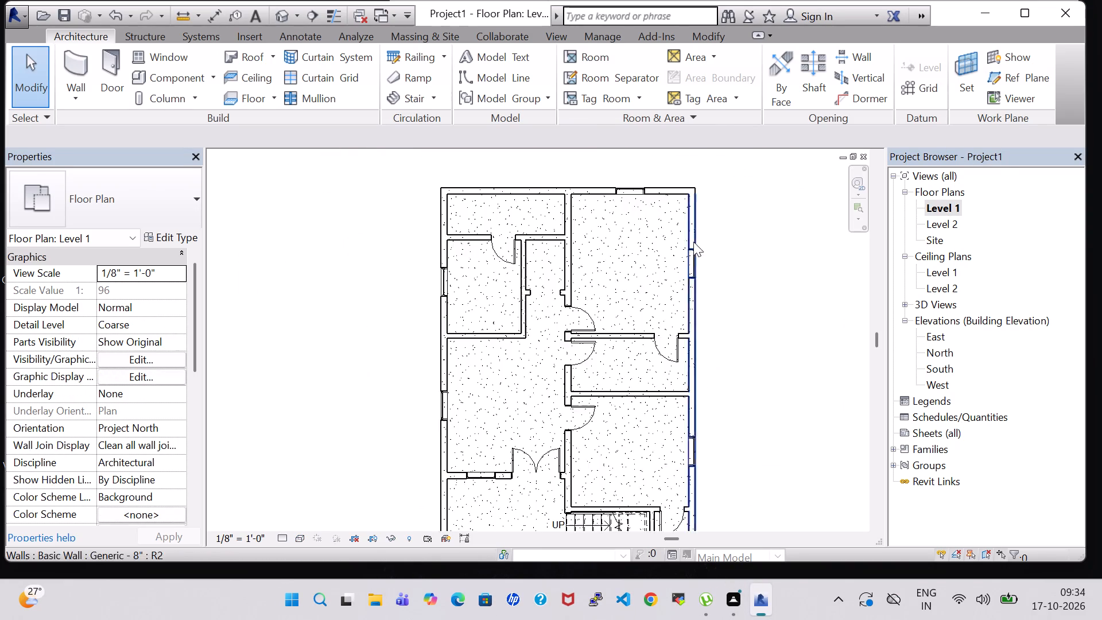
scroll(690, 255, "down", 2)
middle_click_drag(730, 250, 742, 338)
scroll(742, 338, "up", 4)
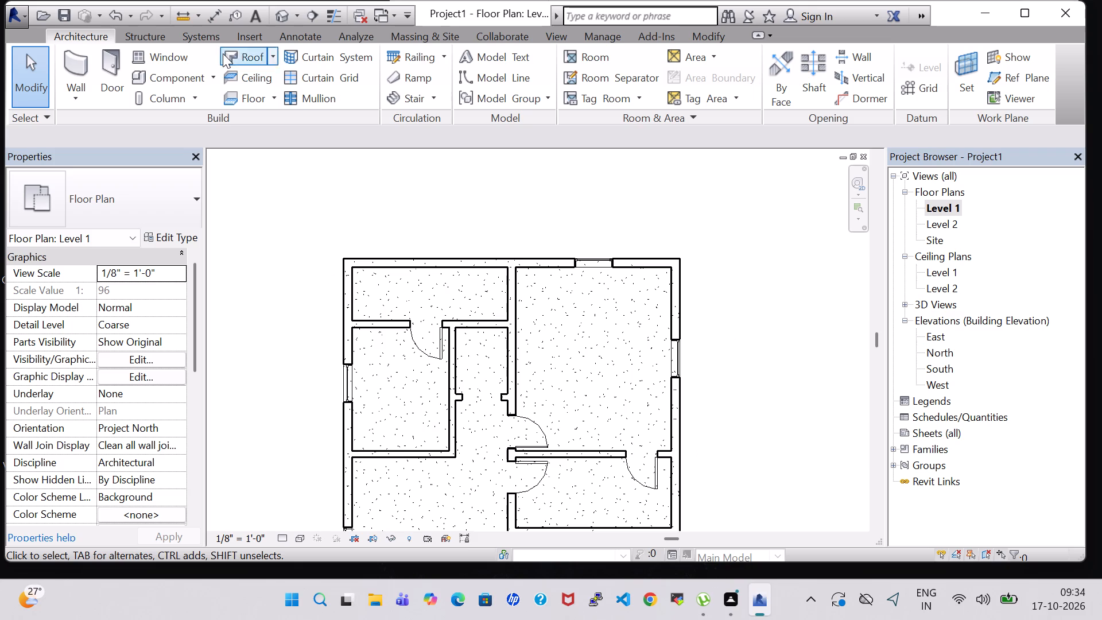
left_click(703, 36)
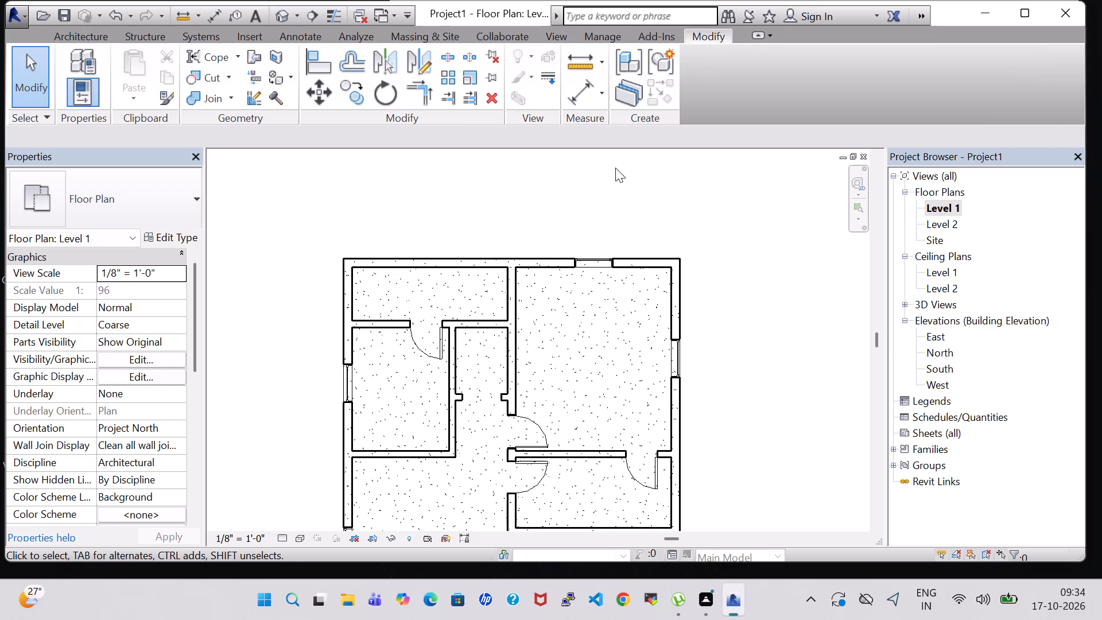
left_click(443, 55)
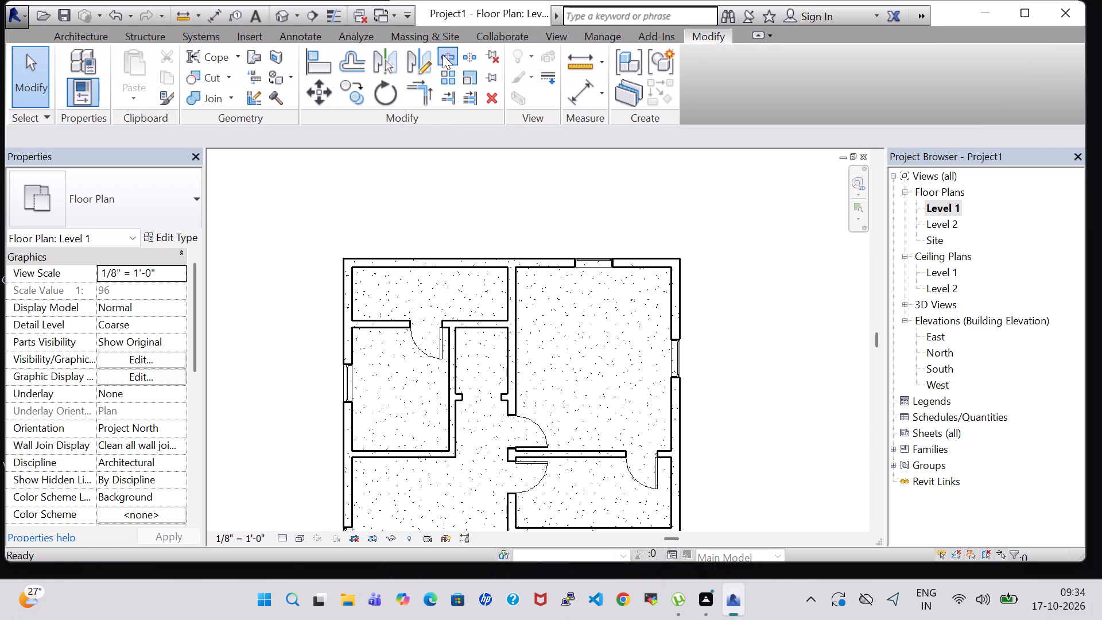
scroll(442, 183, "up", 4)
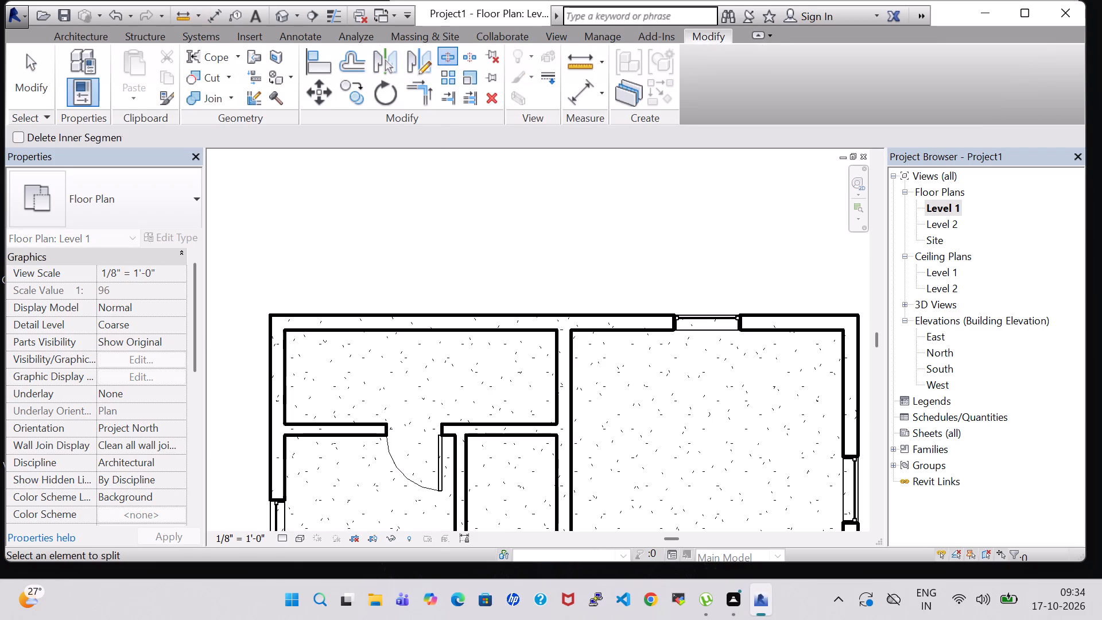
scroll(549, 348, "up", 3)
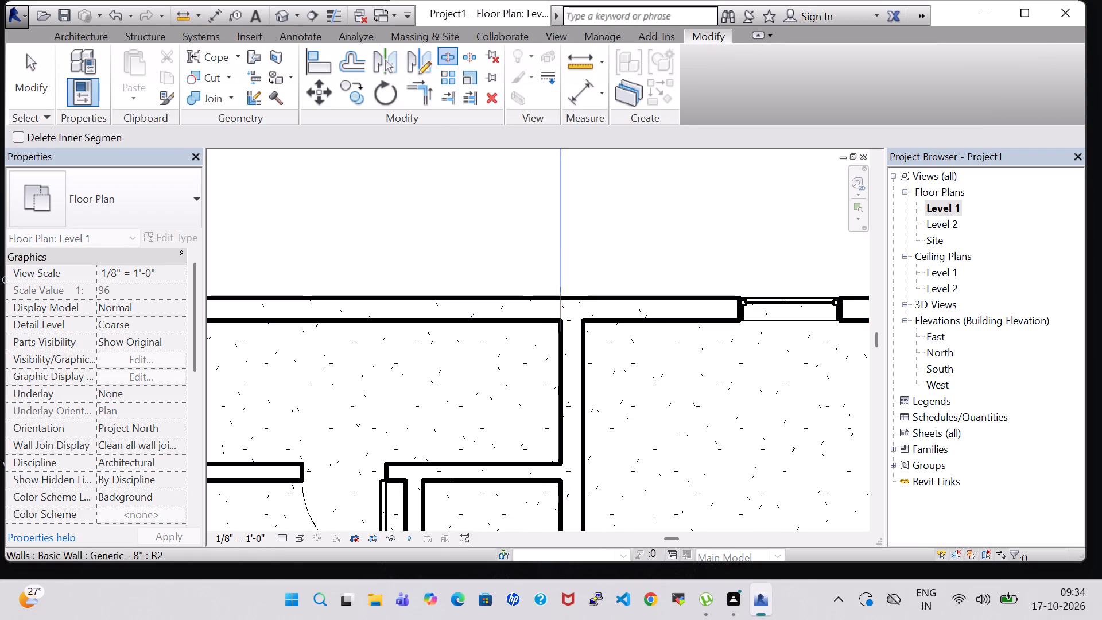
left_click(560, 305)
middle_click_drag(440, 348, 742, 350)
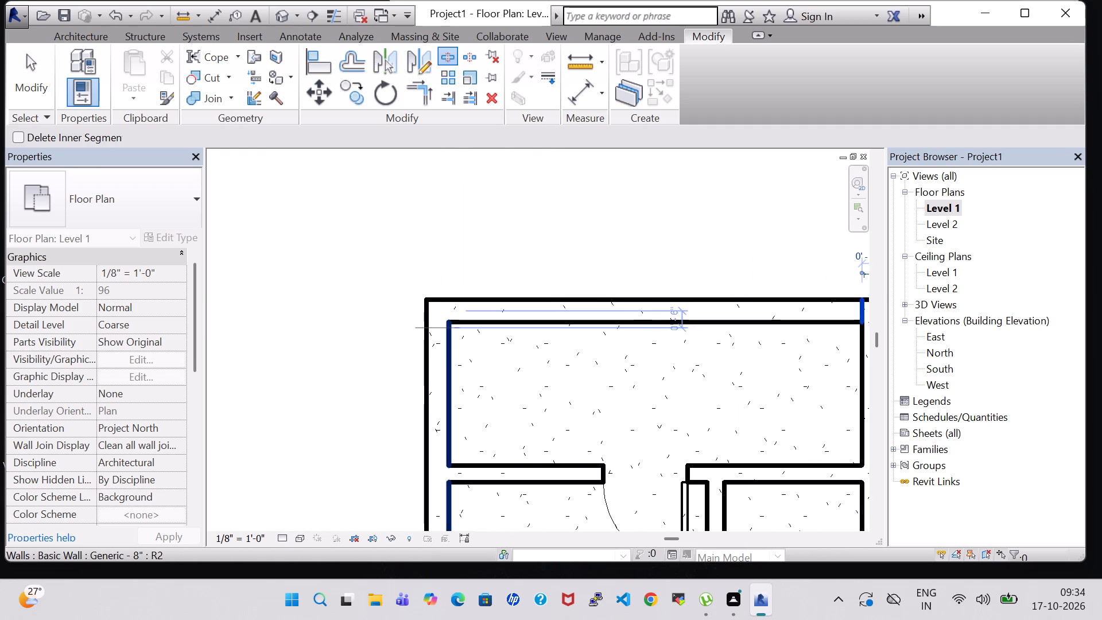
left_click(433, 462)
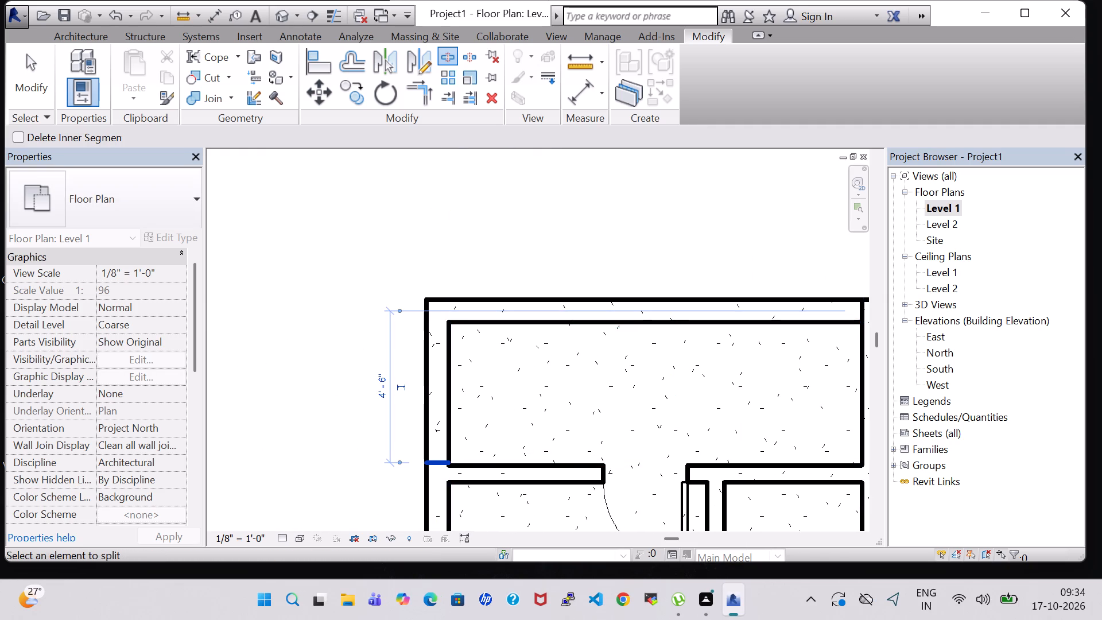
key("Escape")
key("Escape")
Set the unconnected height of the narrow northwest room's north wall segment to 4'-0".
left_click(546, 308)
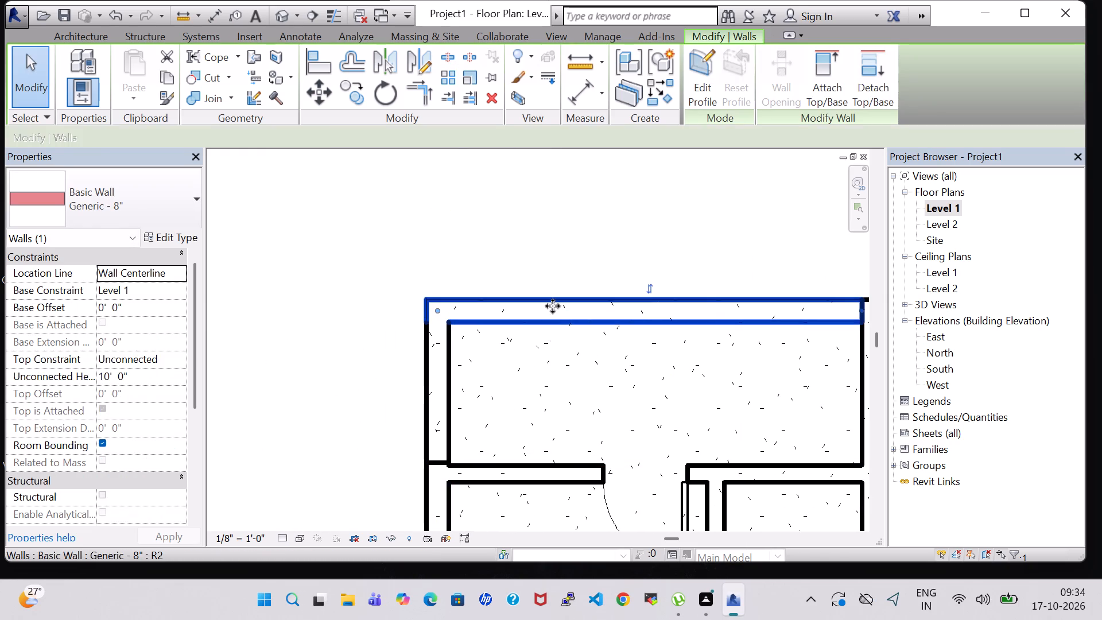
left_click(109, 378)
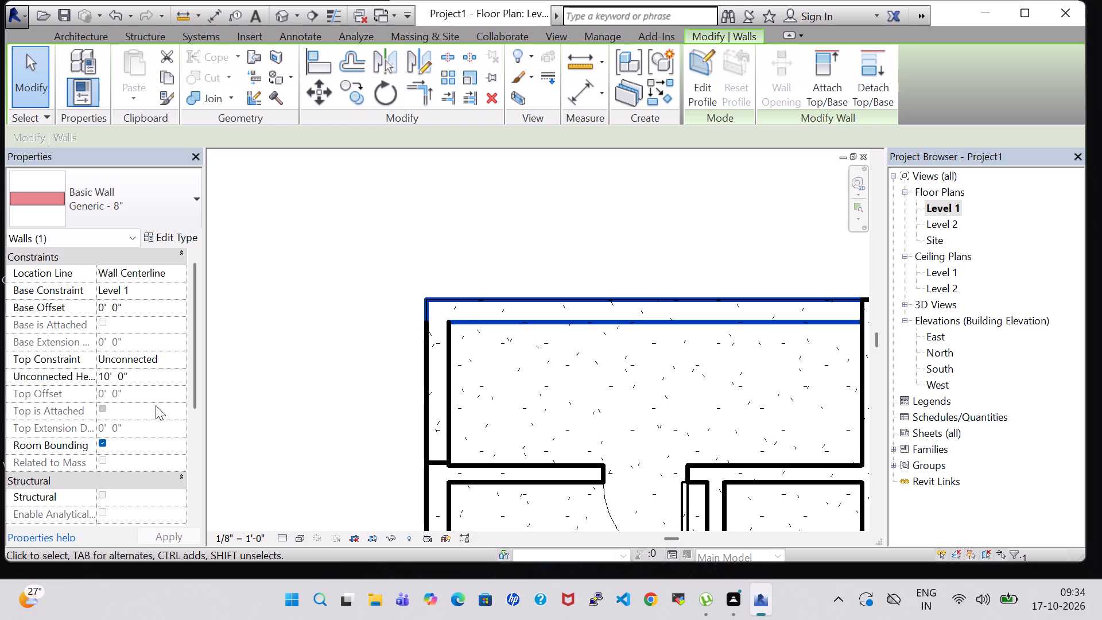
key("Right")
key("BackSpace")
key("BackSpace")
key("4")
key("Return")
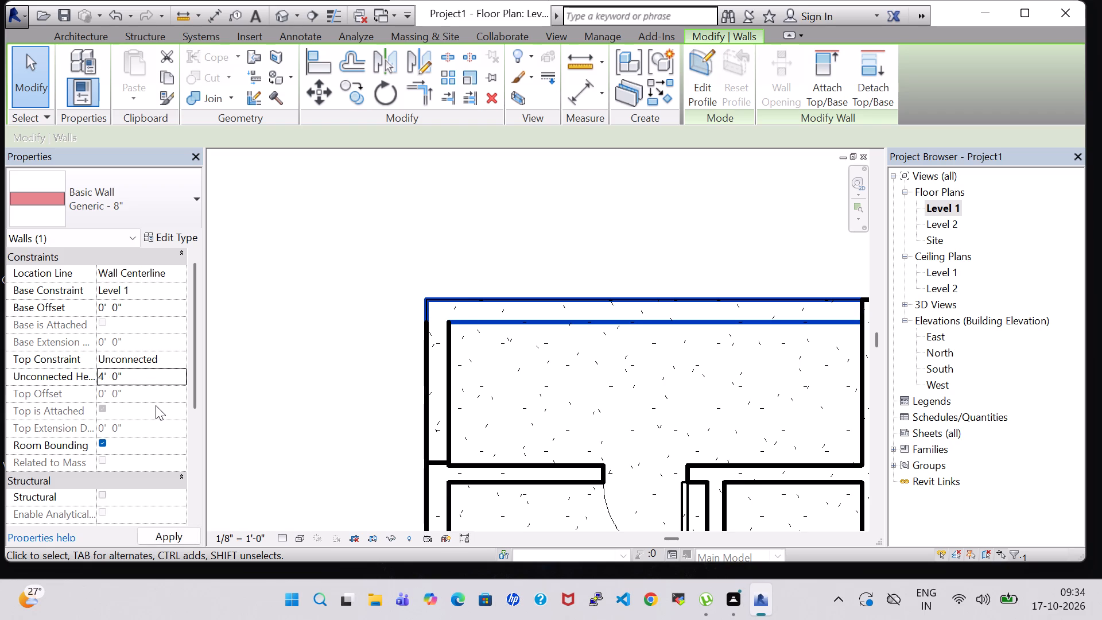
left_click(364, 352)
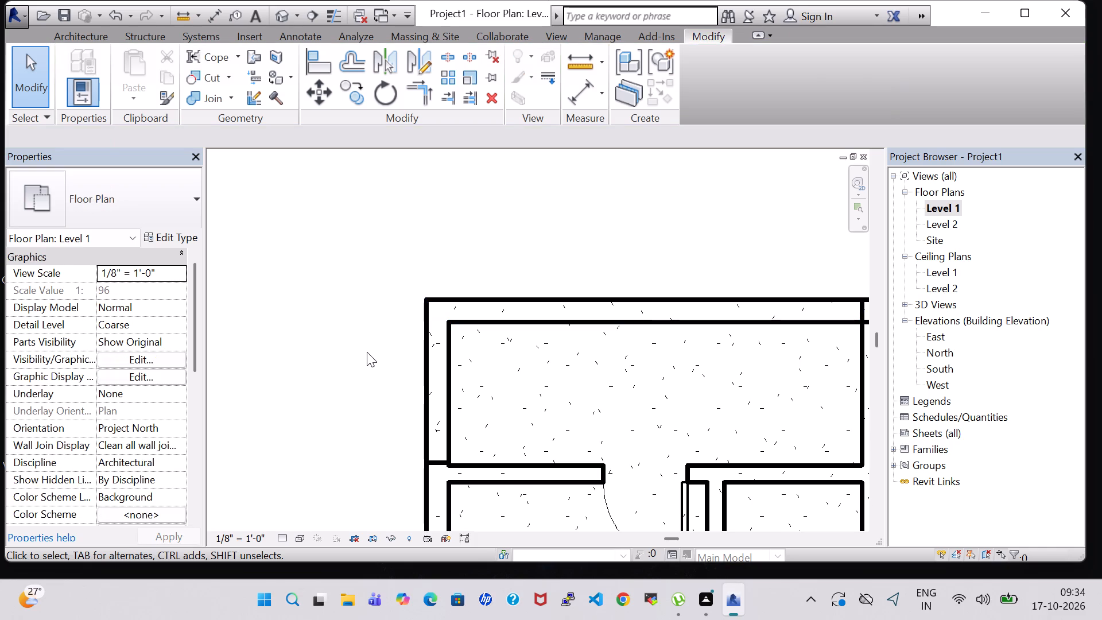
Check the edited north wall segment's properties and examine its height from outside in the 3D view.
left_click(570, 306)
left_click(478, 214)
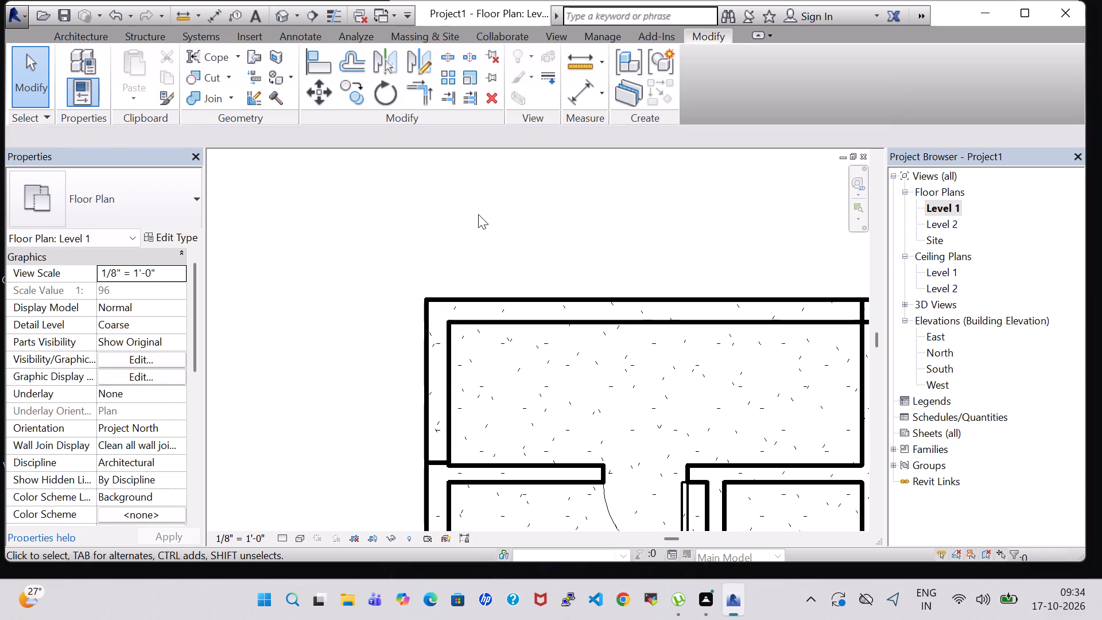
scroll(478, 214, "down", 2)
left_click(637, 285)
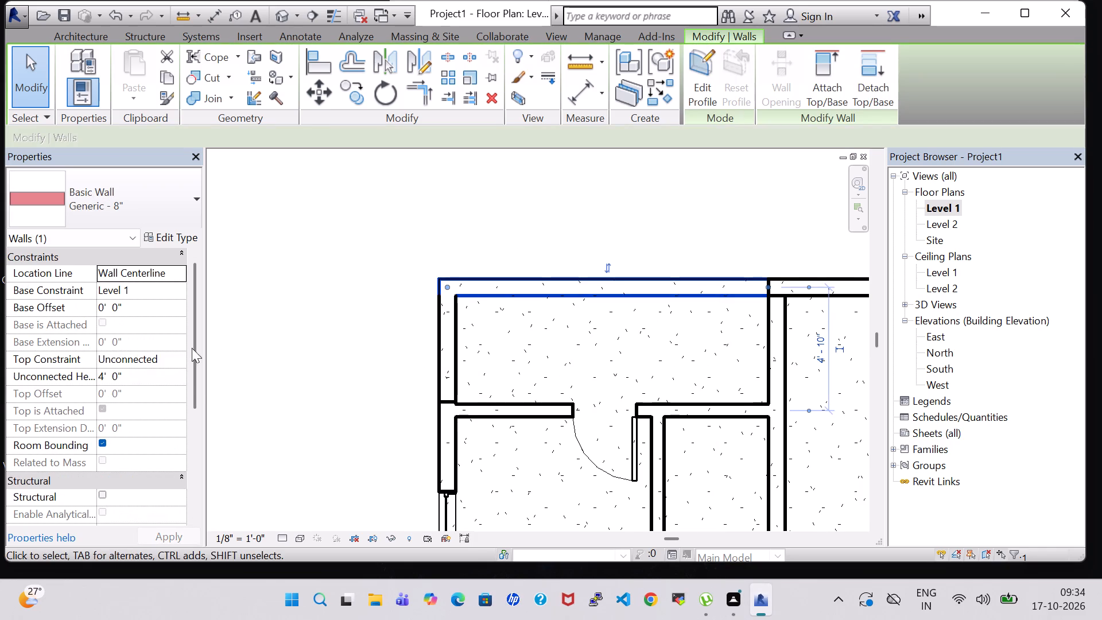
left_click(289, 20)
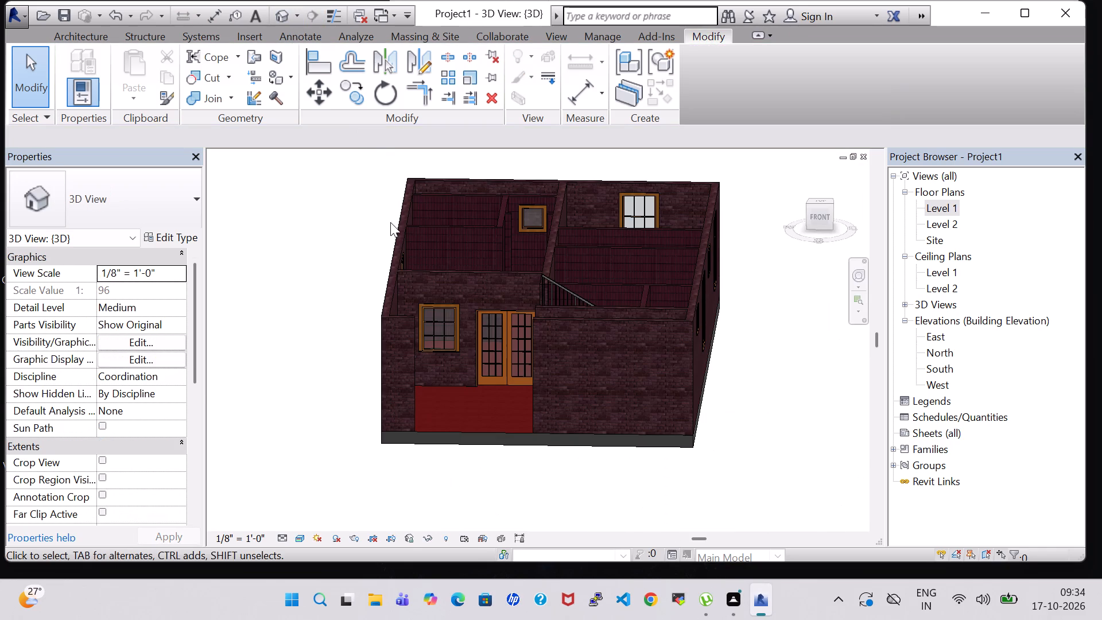
middle_click_drag(279, 331, 637, 329, "shift")
middle_click_drag(754, 402, 688, 424, "shift")
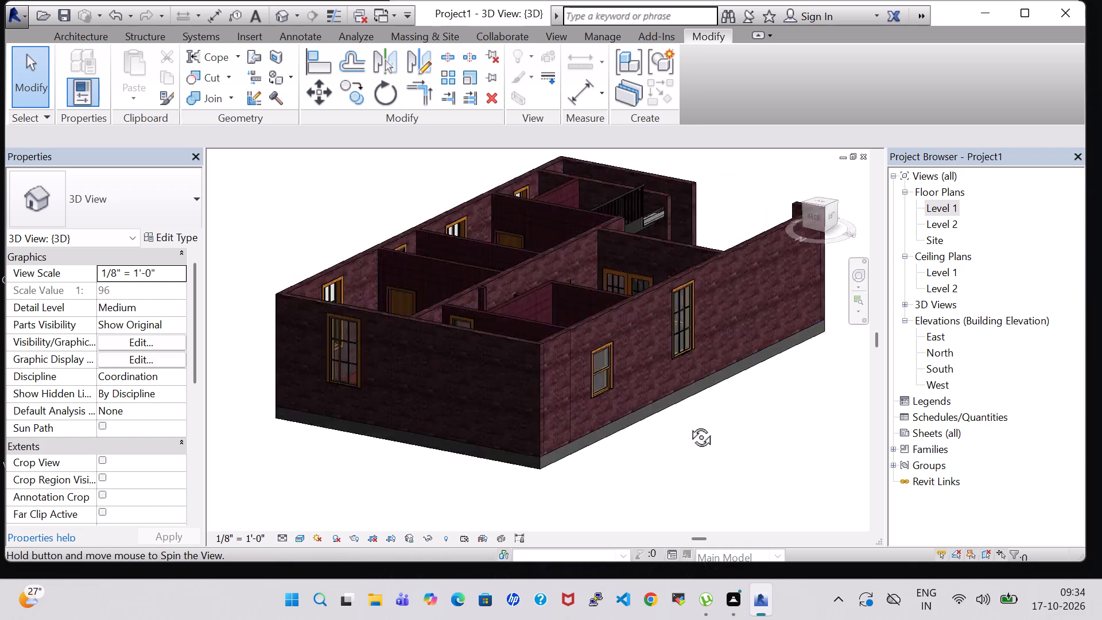
middle_click_drag(688, 424, 405, 443, "shift")
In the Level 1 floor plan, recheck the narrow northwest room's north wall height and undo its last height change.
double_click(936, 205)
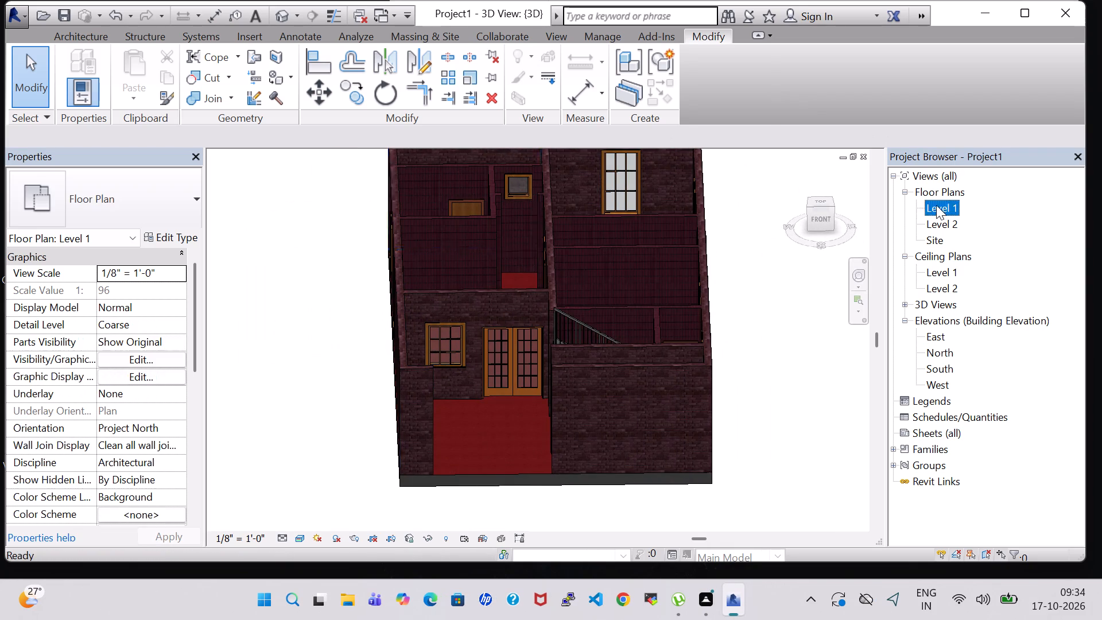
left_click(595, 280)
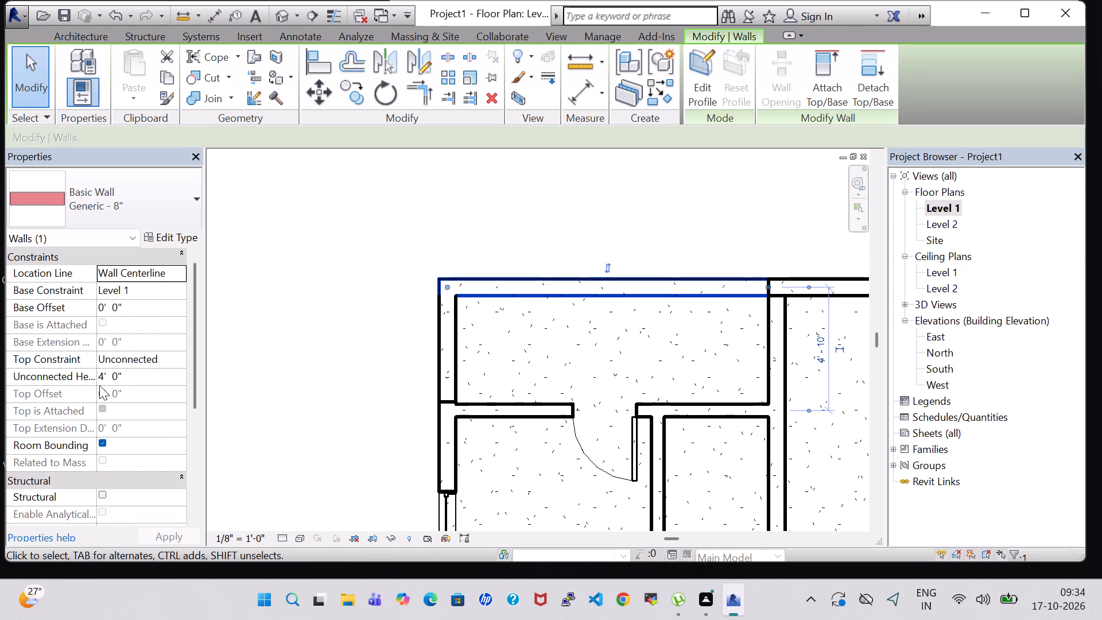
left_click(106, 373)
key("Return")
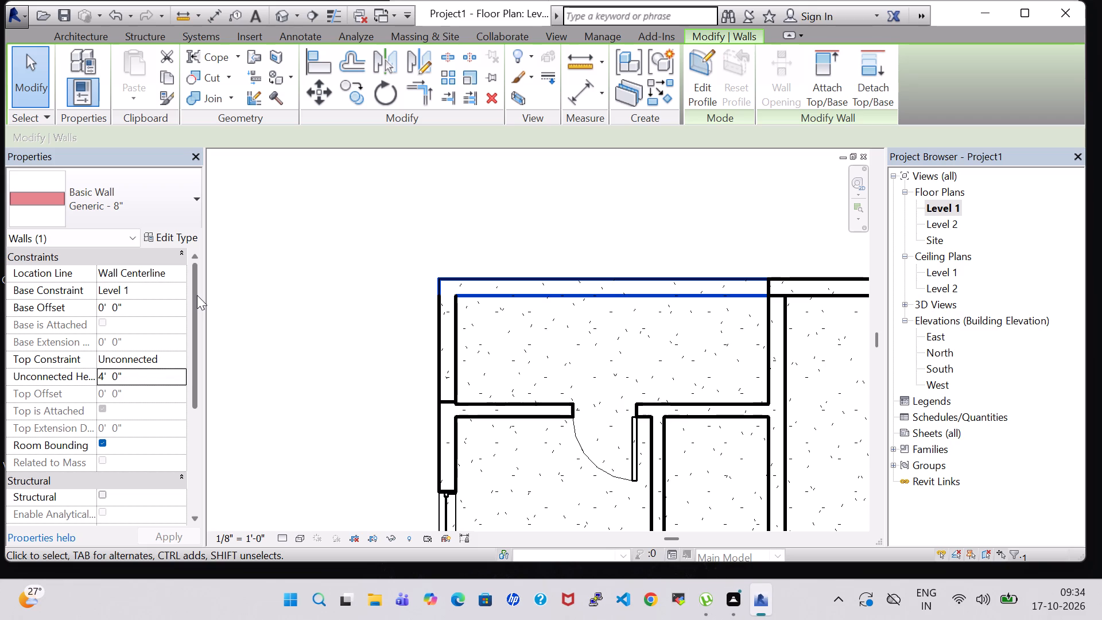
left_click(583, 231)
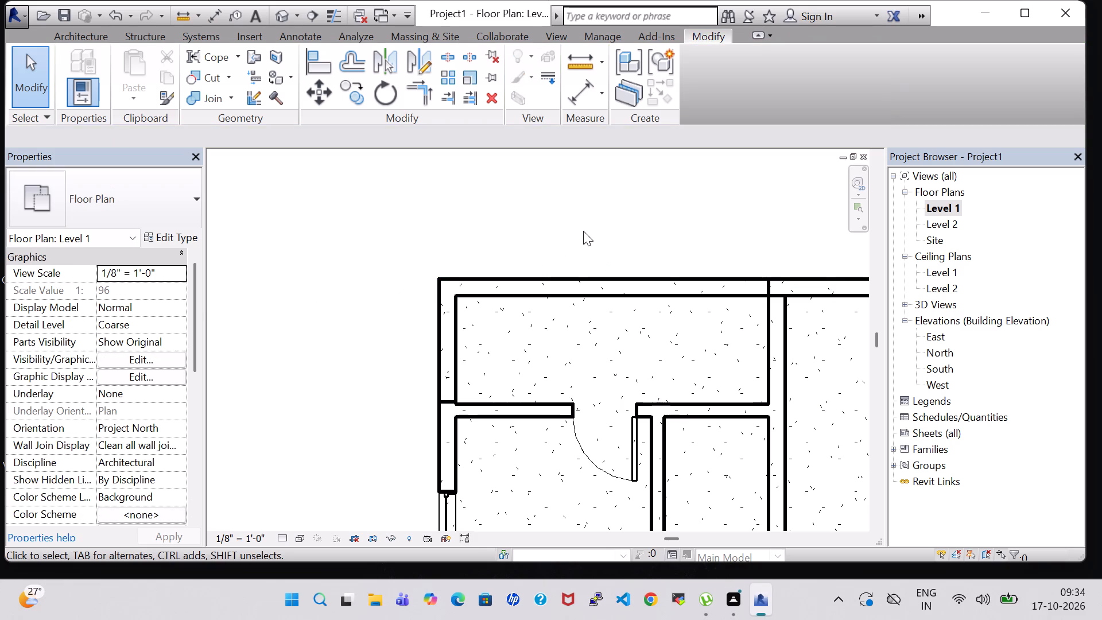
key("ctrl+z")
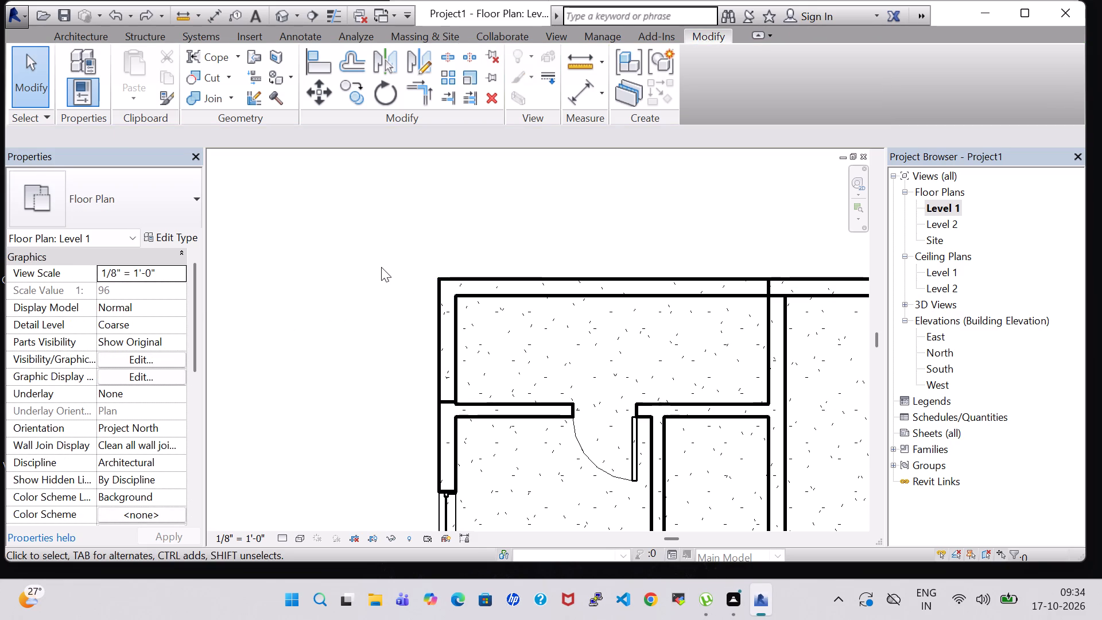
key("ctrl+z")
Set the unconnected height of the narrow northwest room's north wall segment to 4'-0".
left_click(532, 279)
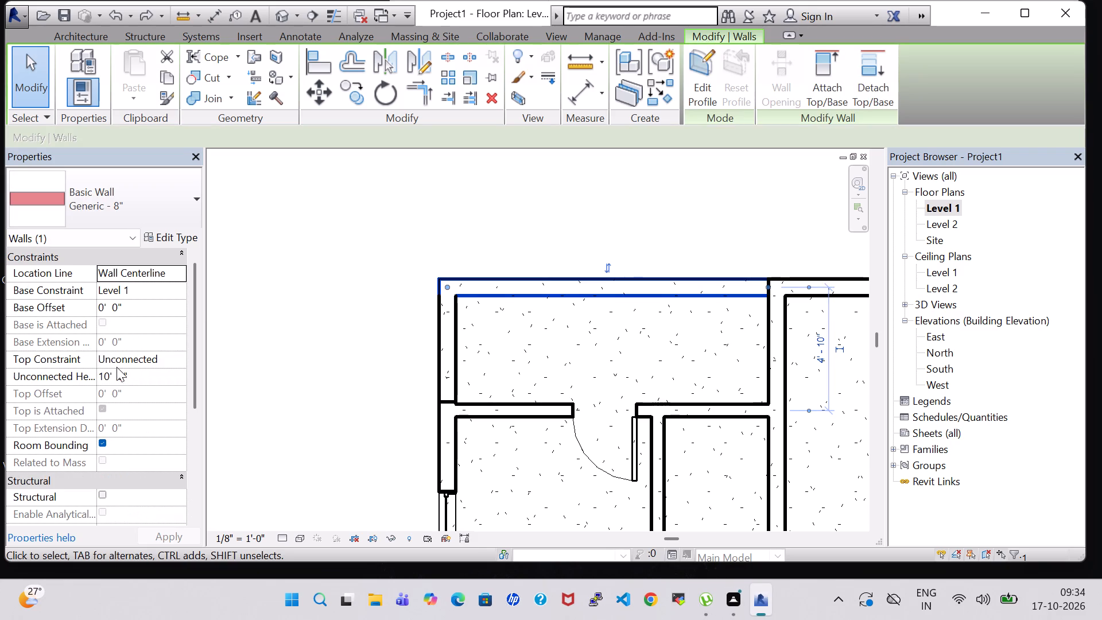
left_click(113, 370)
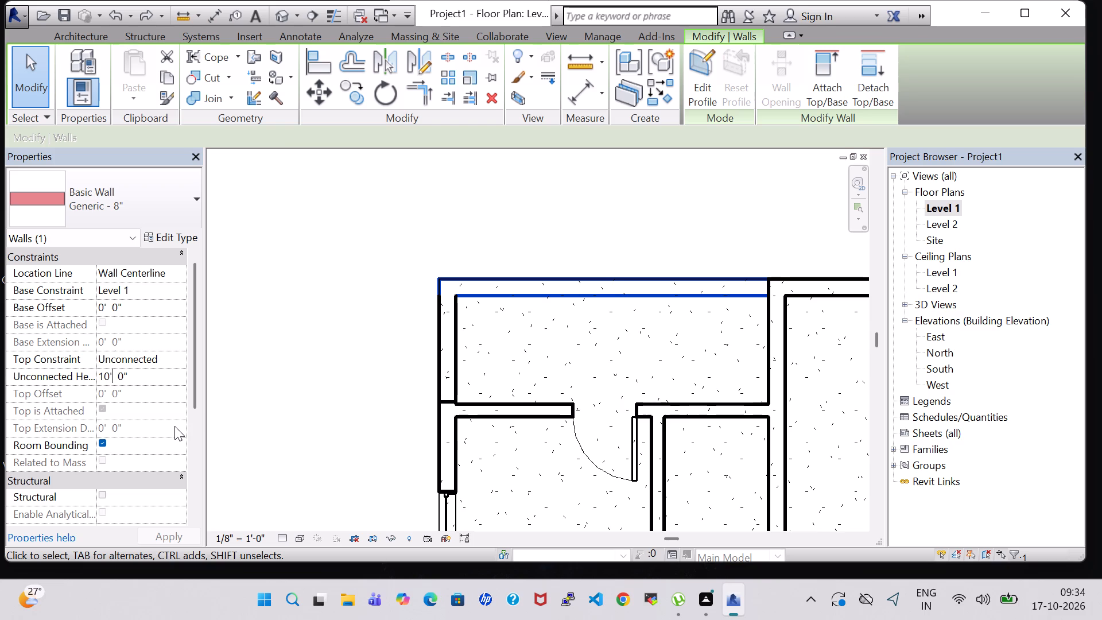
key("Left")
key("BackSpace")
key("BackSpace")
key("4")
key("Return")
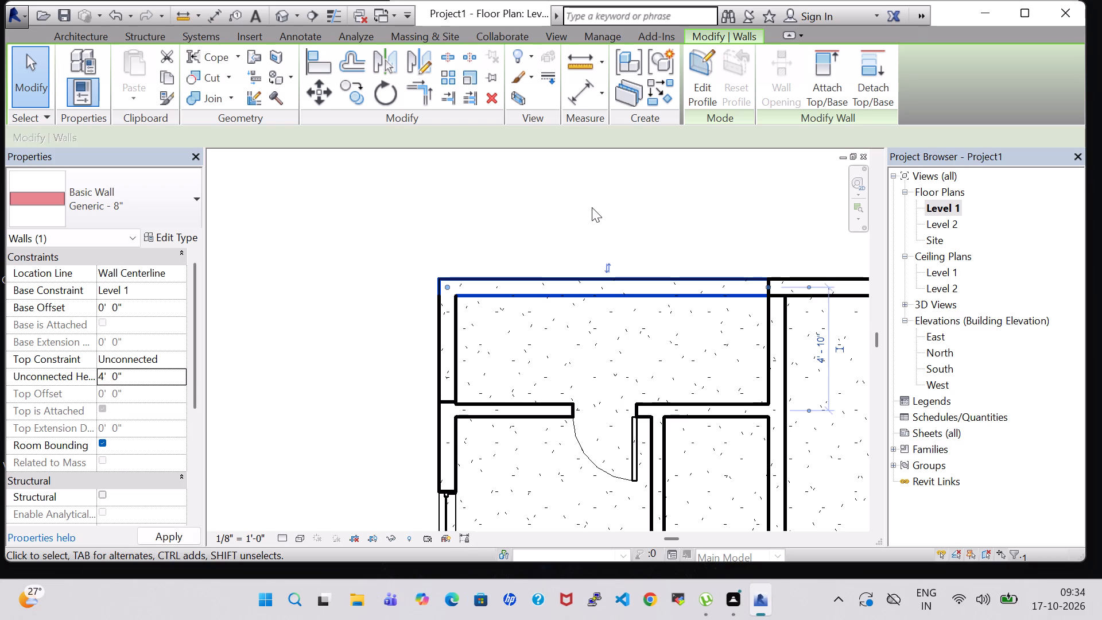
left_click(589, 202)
Check the north wall segment's height setting and inspect the wall from several angles in the 3D view.
left_click(524, 290)
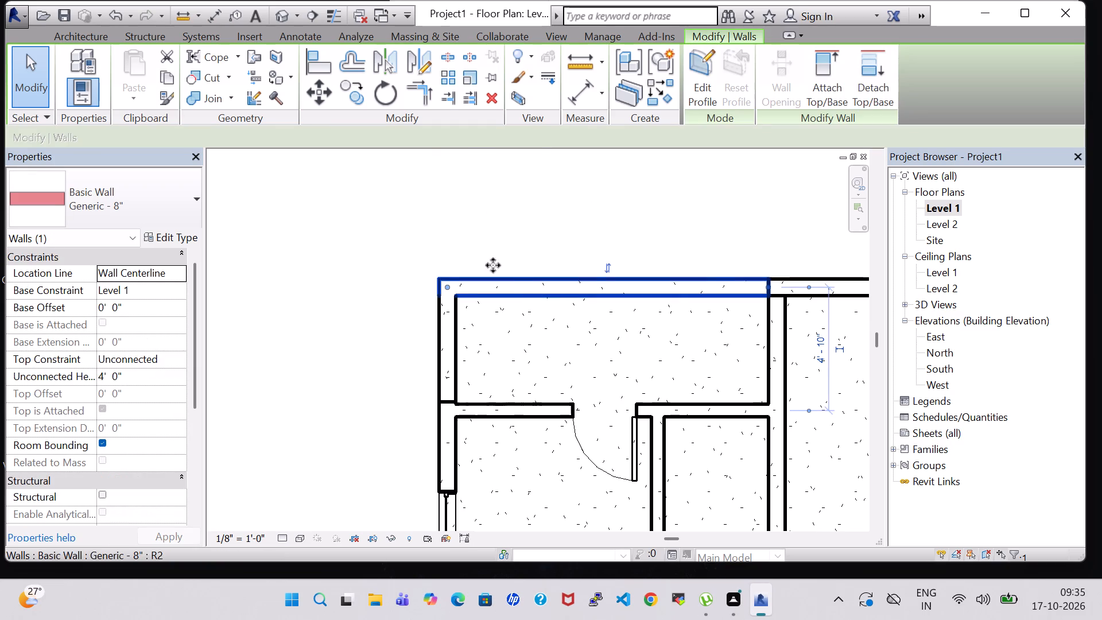
left_click(283, 18)
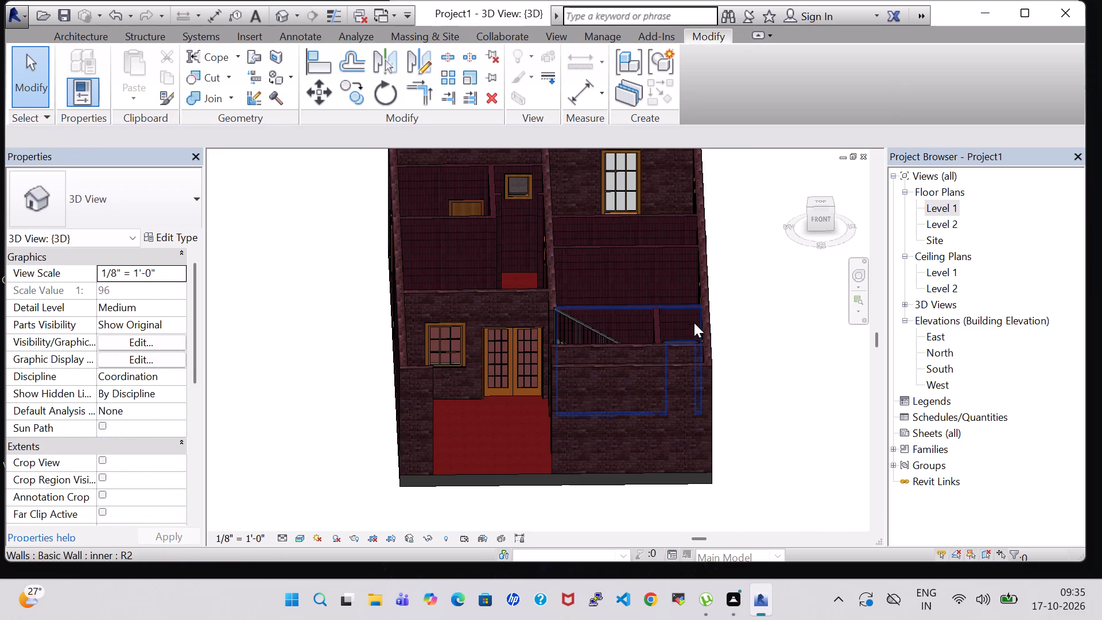
middle_click_drag(275, 348, 549, 288, "shift")
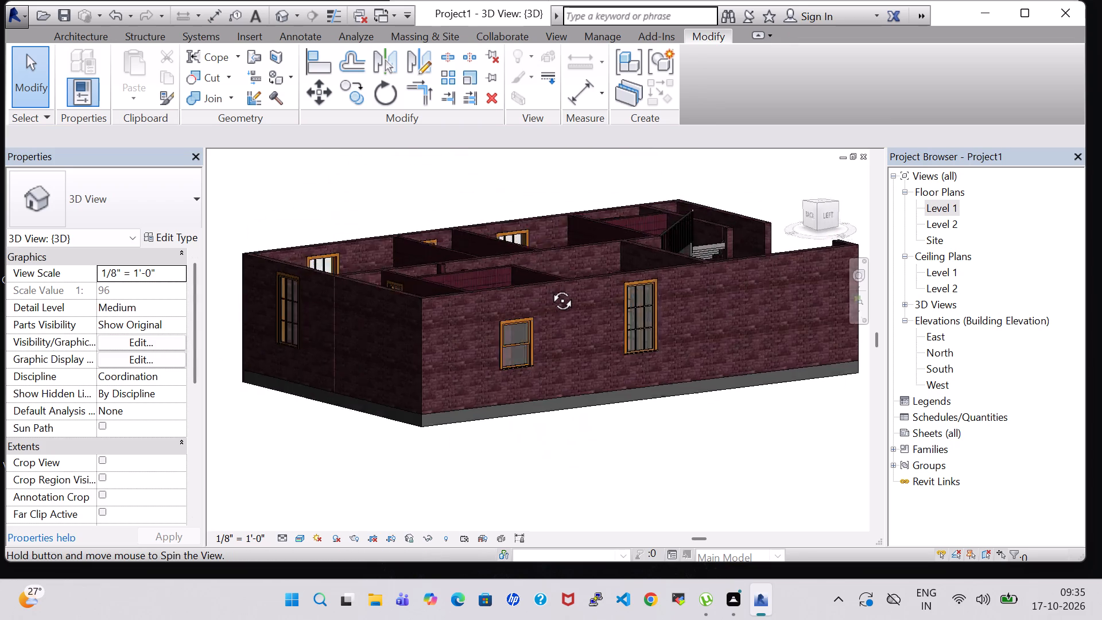
middle_click_drag(549, 288, 623, 389, "shift")
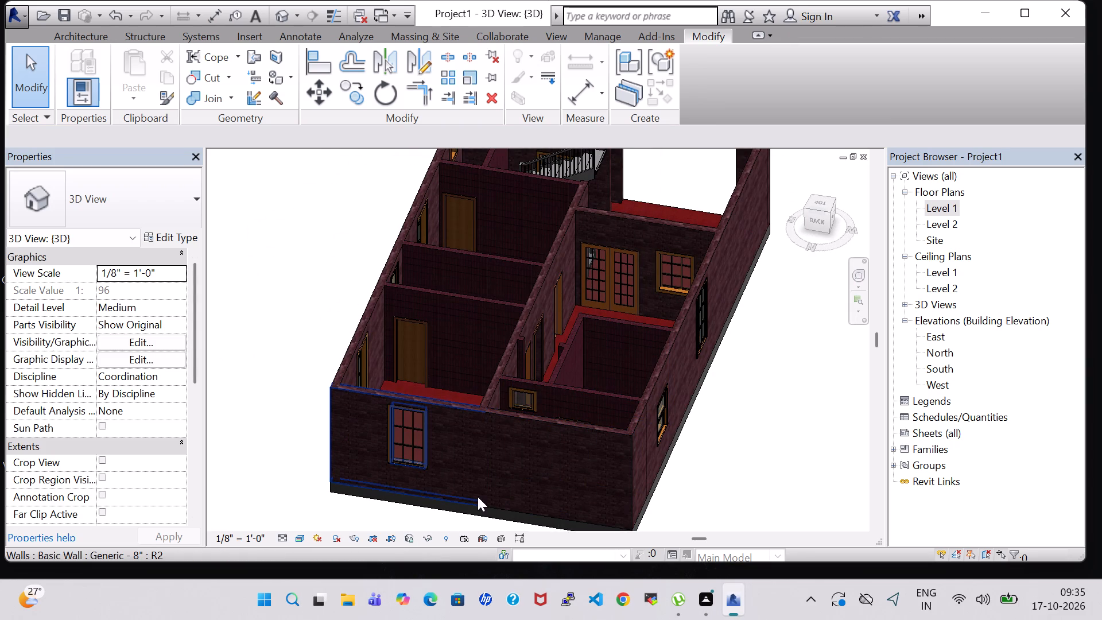
left_click(549, 443)
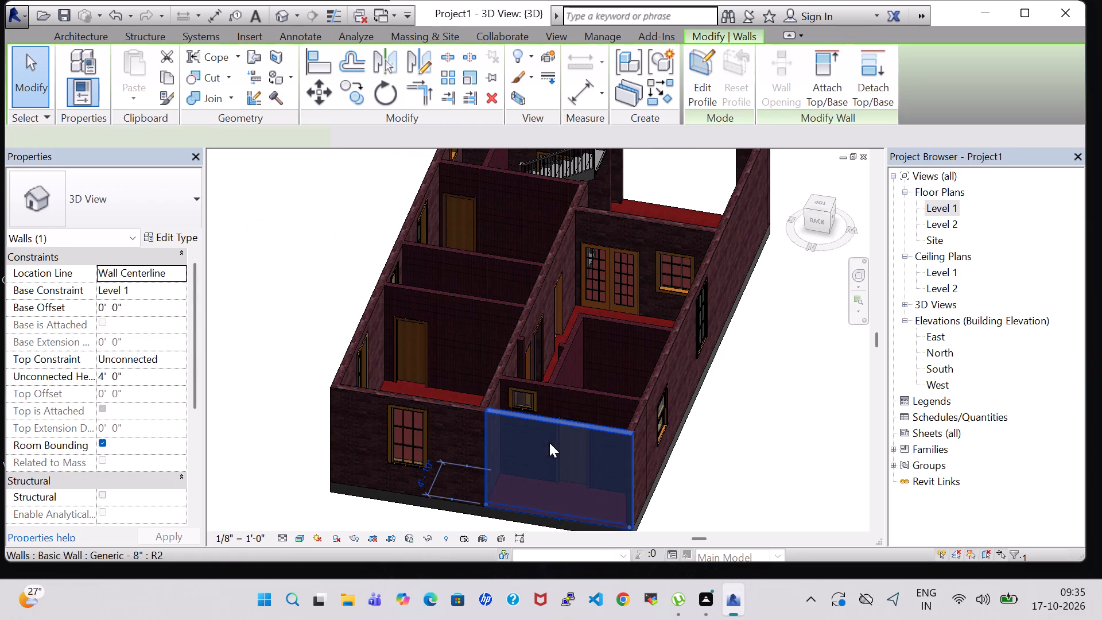
middle_click_drag(760, 476, 554, 367, "shift")
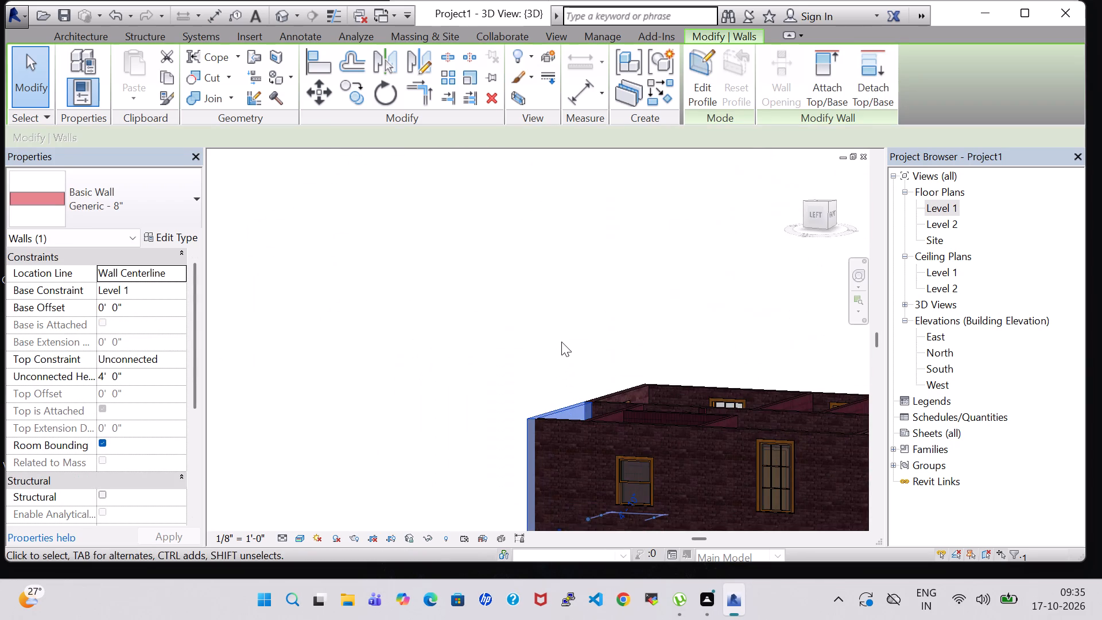
middle_click_drag(563, 341, 460, 366, "shift")
middle_click_drag(616, 299, 560, 378, "shift")
middle_click_drag(610, 371, 521, 82)
middle_click_drag(757, 377, 779, 325, "shift")
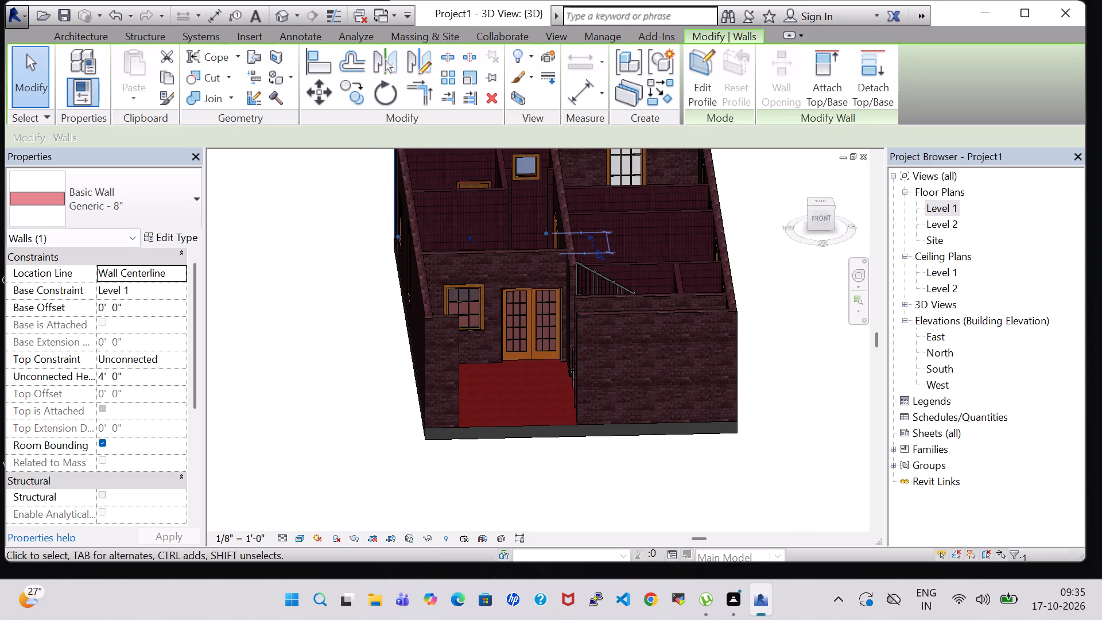
Set the unconnected height of the selected north wall segment to 3'-0".
left_click(105, 375)
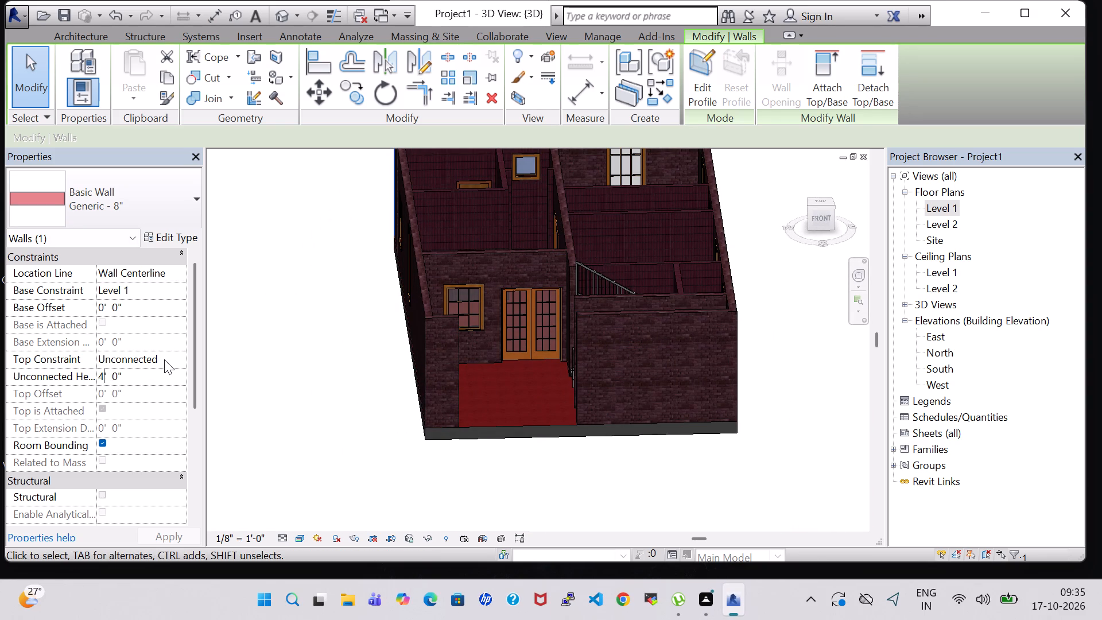
key("BackSpace")
key("3")
key("Return")
left_click(275, 392)
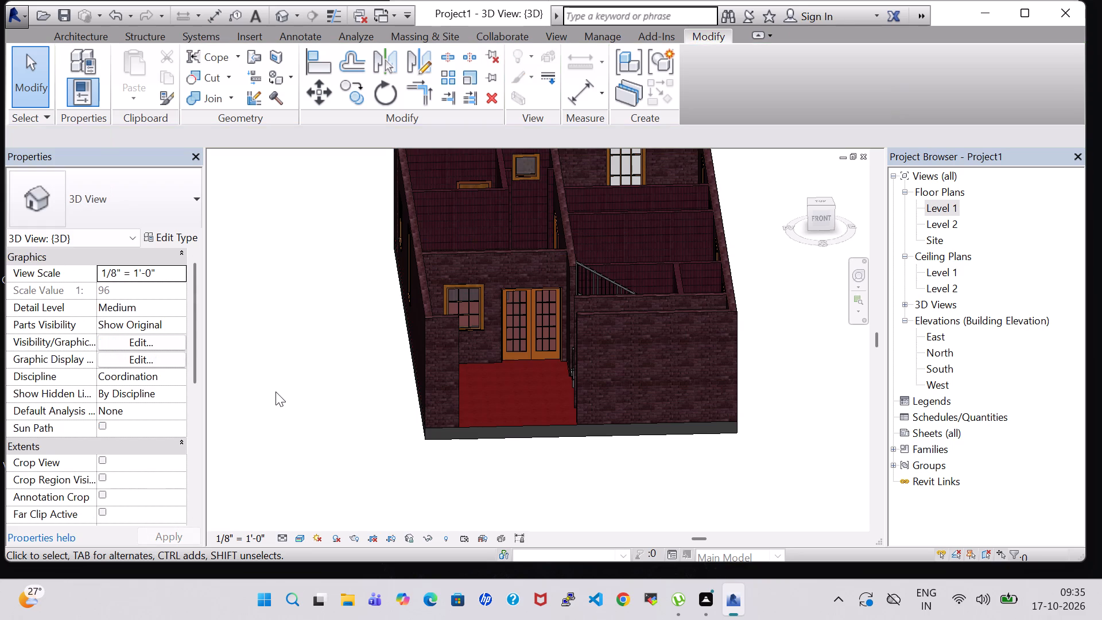
Examine the north wall segment from outside in the 3D view, check its properties and return to the Level 1 floor plan.
middle_click_drag(275, 392, 623, 399, "shift")
scroll(275, 392, "down", 1, "shift")
middle_click_drag(514, 285, 590, 416)
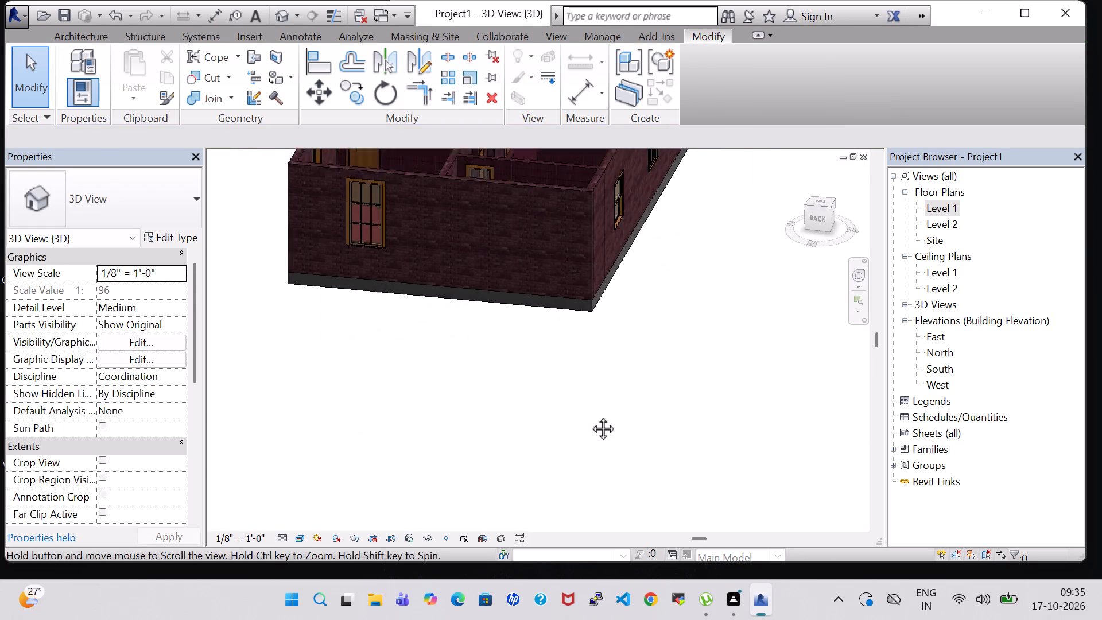
middle_click_drag(590, 416, 620, 501)
left_click(563, 368)
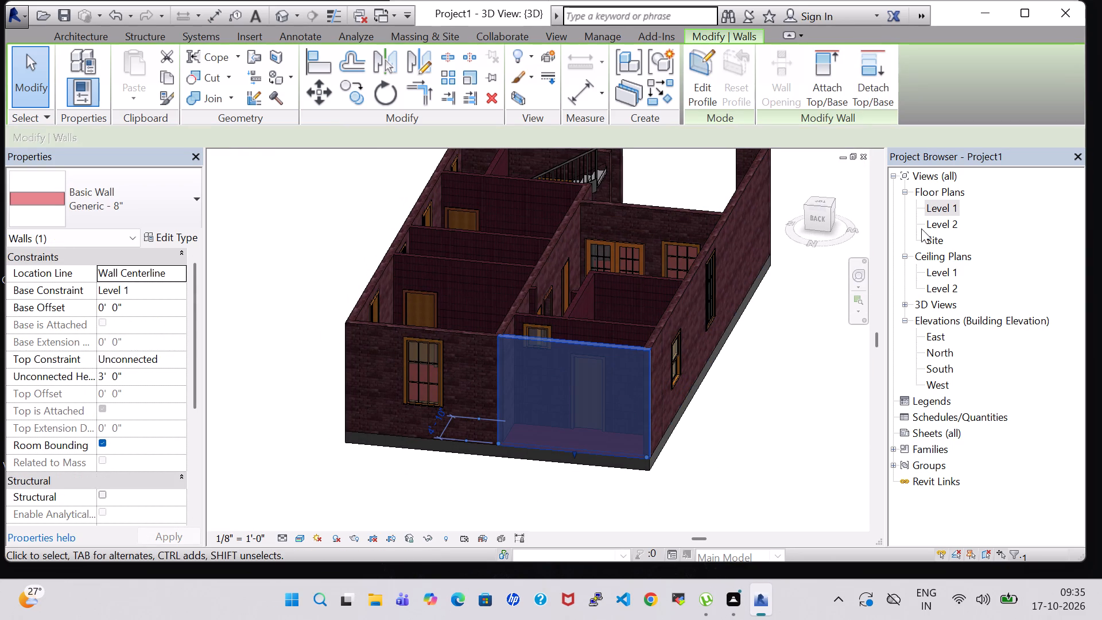
double_click(939, 206)
scroll(612, 310, "down", 3)
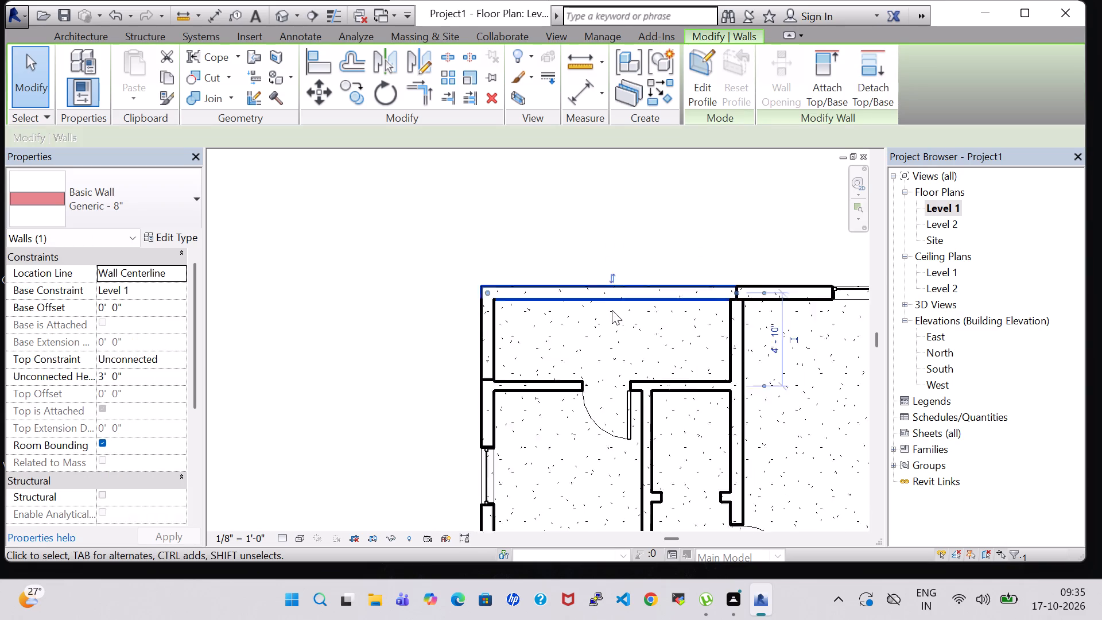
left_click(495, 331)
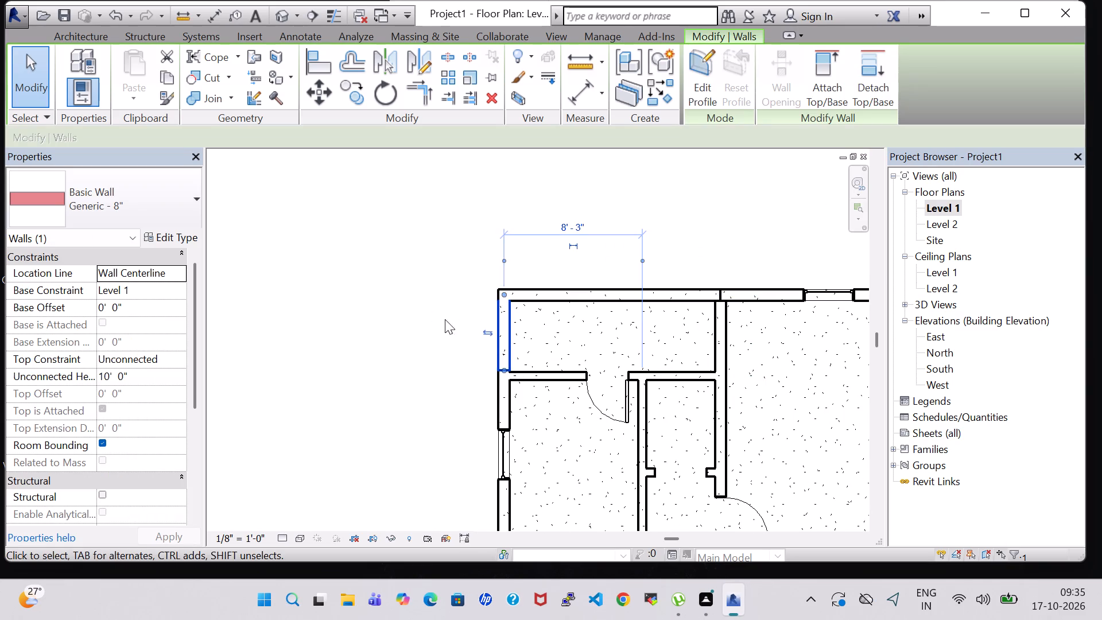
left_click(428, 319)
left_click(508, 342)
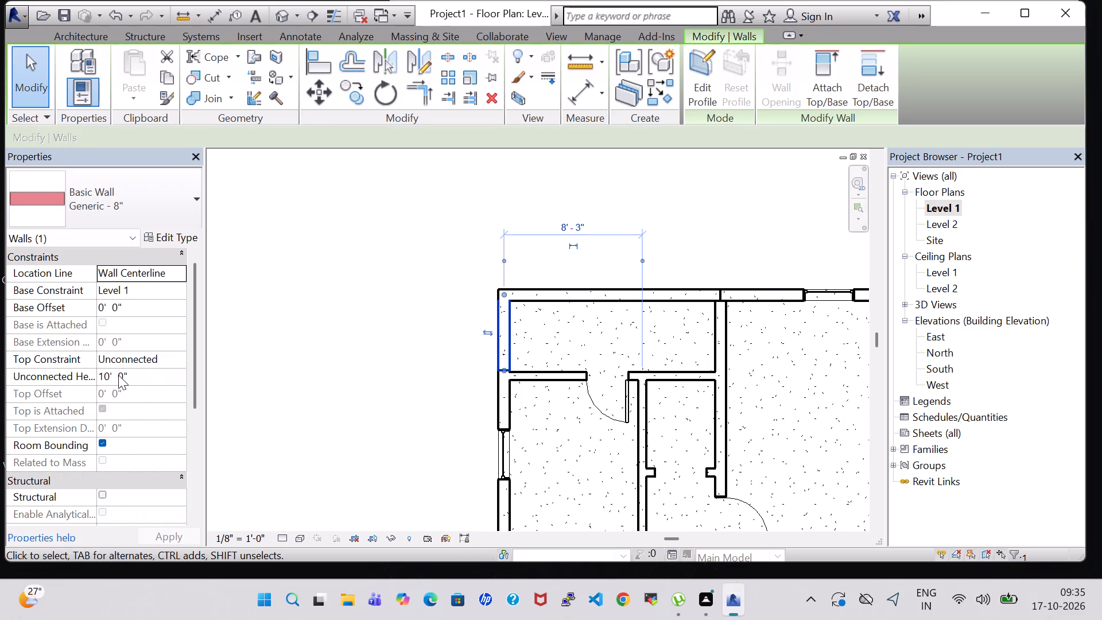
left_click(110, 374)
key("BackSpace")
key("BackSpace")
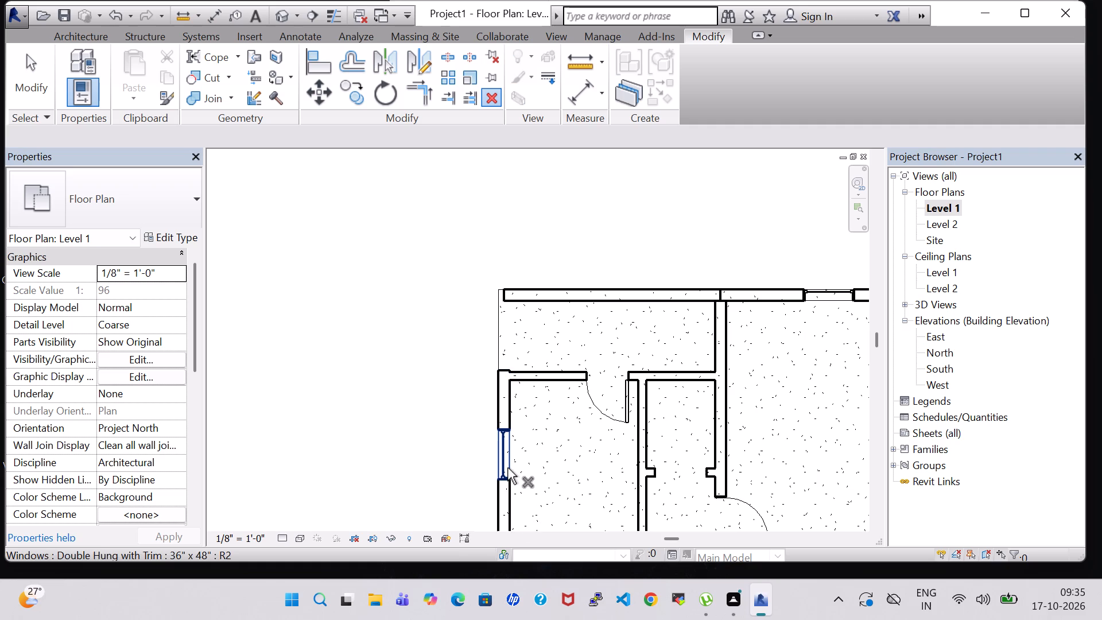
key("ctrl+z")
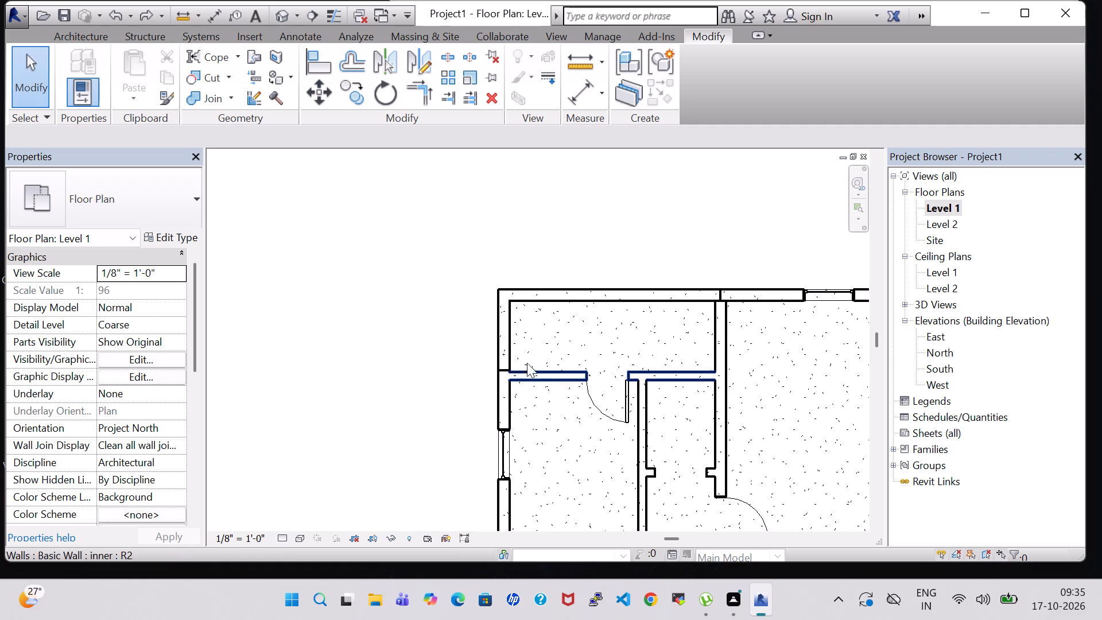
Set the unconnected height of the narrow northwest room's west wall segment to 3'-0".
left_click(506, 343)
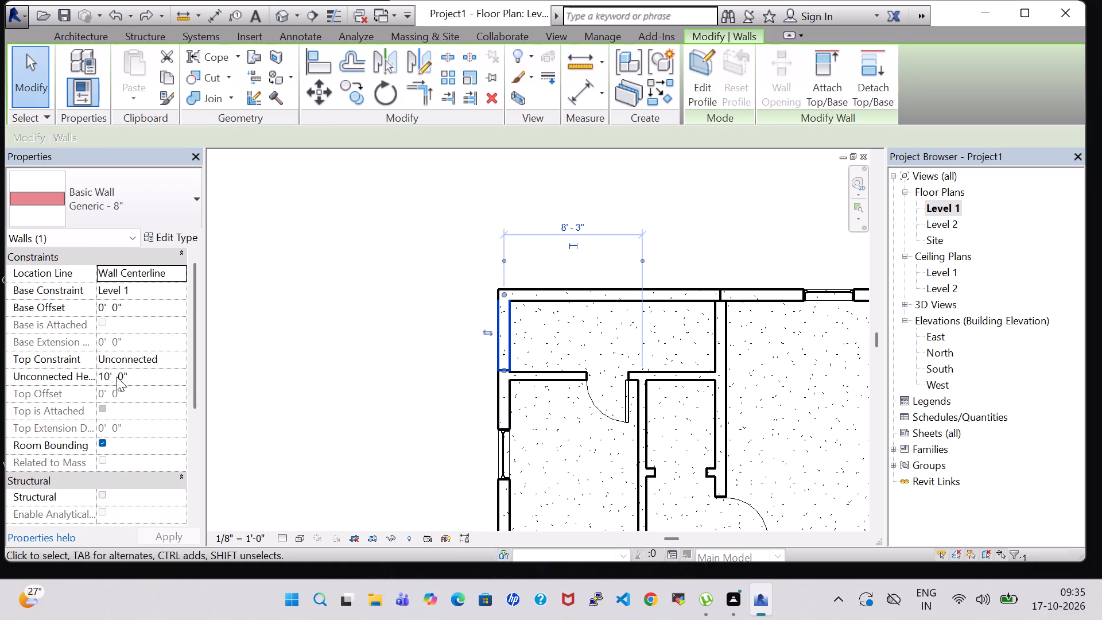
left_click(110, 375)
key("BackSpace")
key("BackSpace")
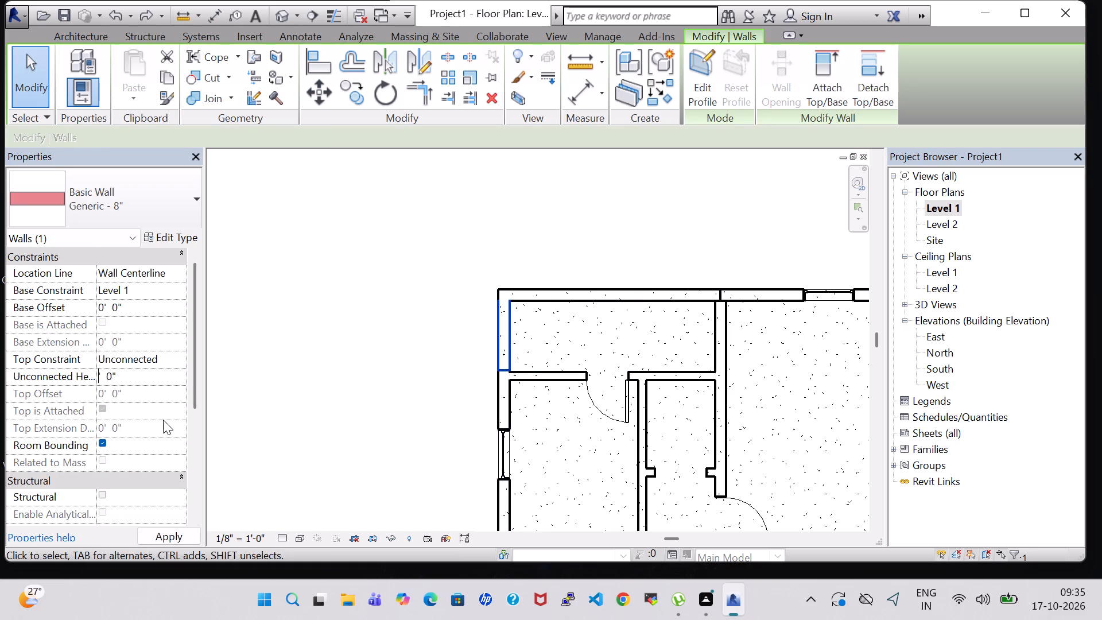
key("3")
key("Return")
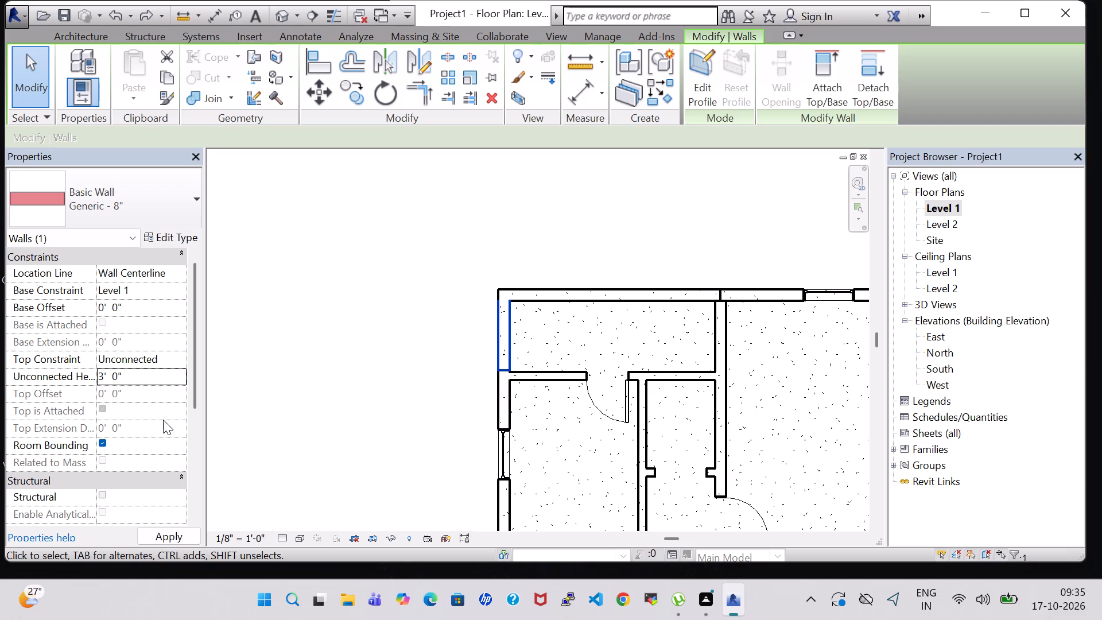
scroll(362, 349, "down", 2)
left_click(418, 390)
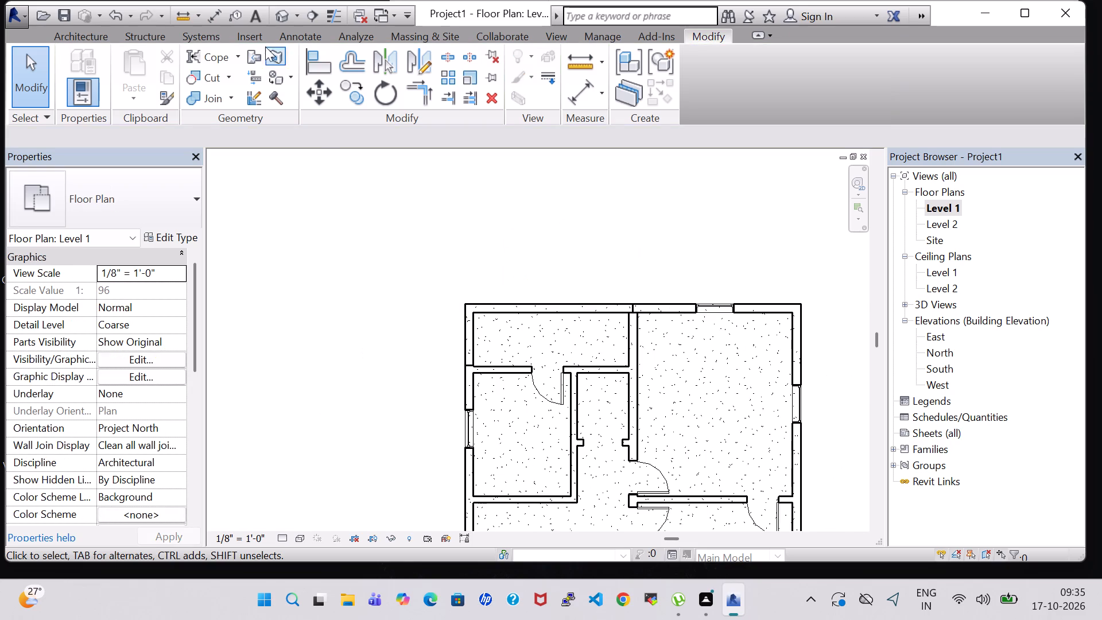
Examine the northwest room's perimeter walls from several angles in the 3D view and return to the Level 1 floor plan.
left_click(284, 14)
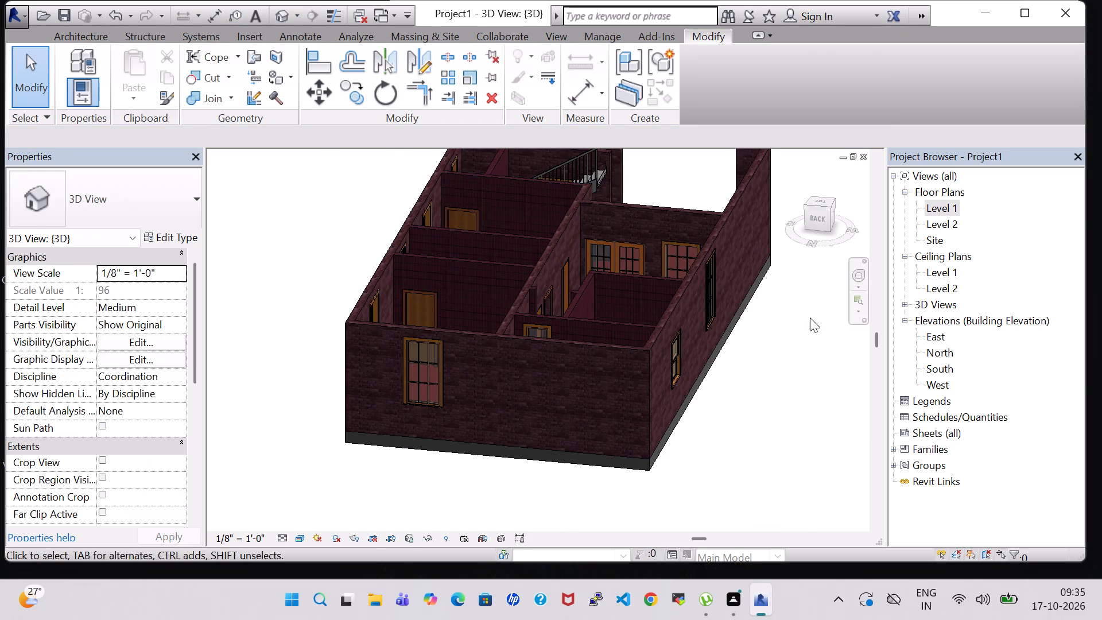
middle_click_drag(719, 429, 399, 351, "shift")
scroll(404, 349, "down", 1, "shift")
middle_click_drag(412, 346, 237, 287)
middle_click_drag(736, 176, 696, 259, "shift")
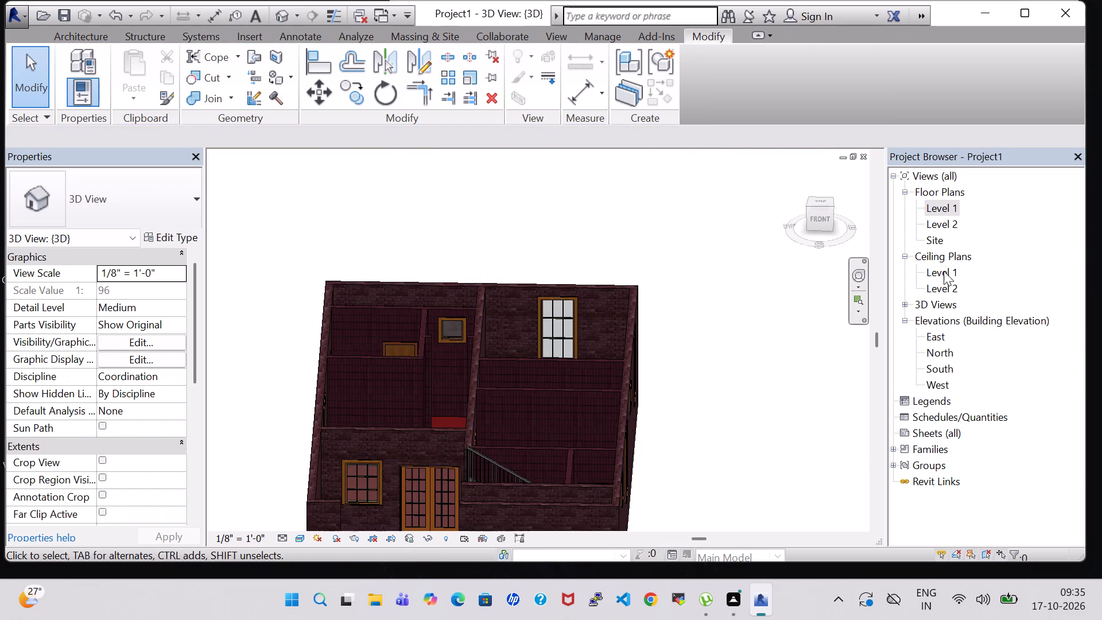
double_click(948, 201)
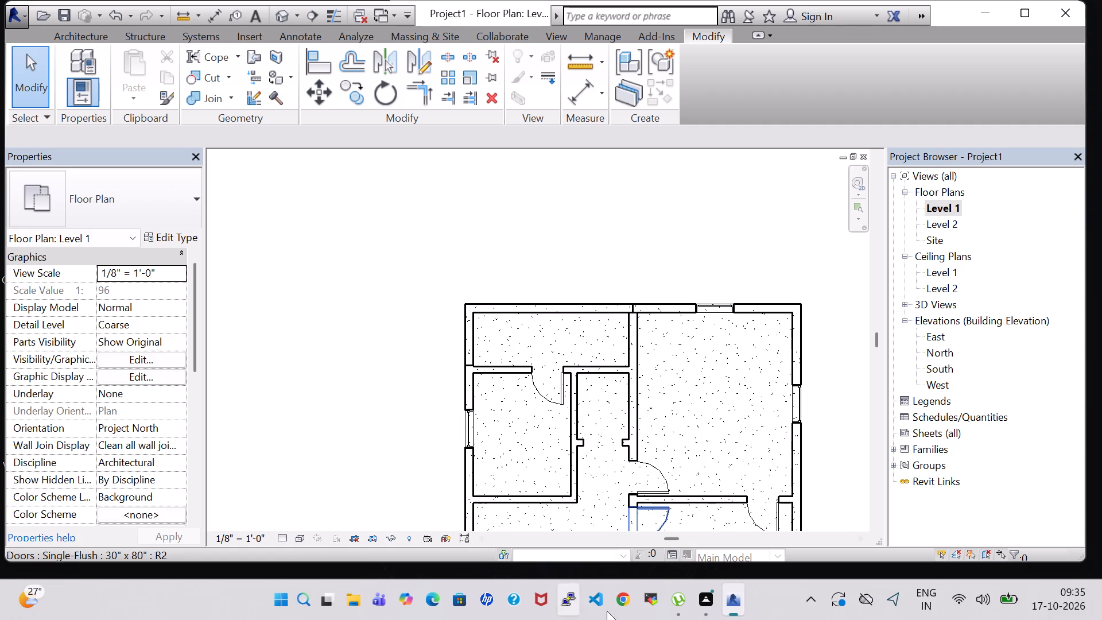
Delete the single half-arch glass door in the west wall of the east-side room just north of the stair.
scroll(662, 365, "down", 3)
middle_click_drag(662, 367, 530, 223)
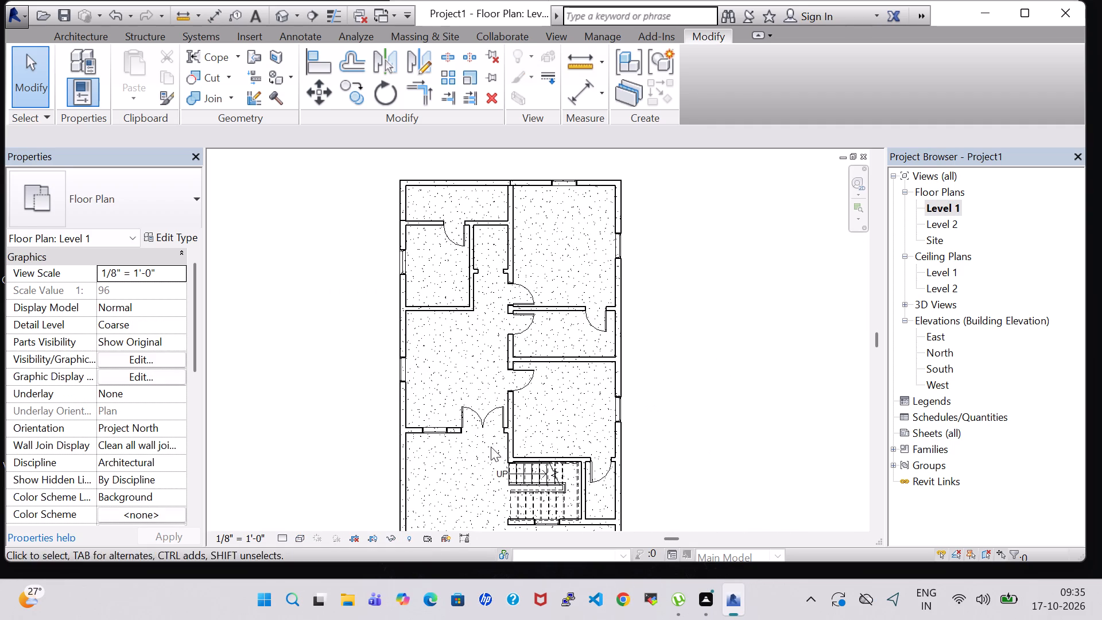
left_click(527, 382)
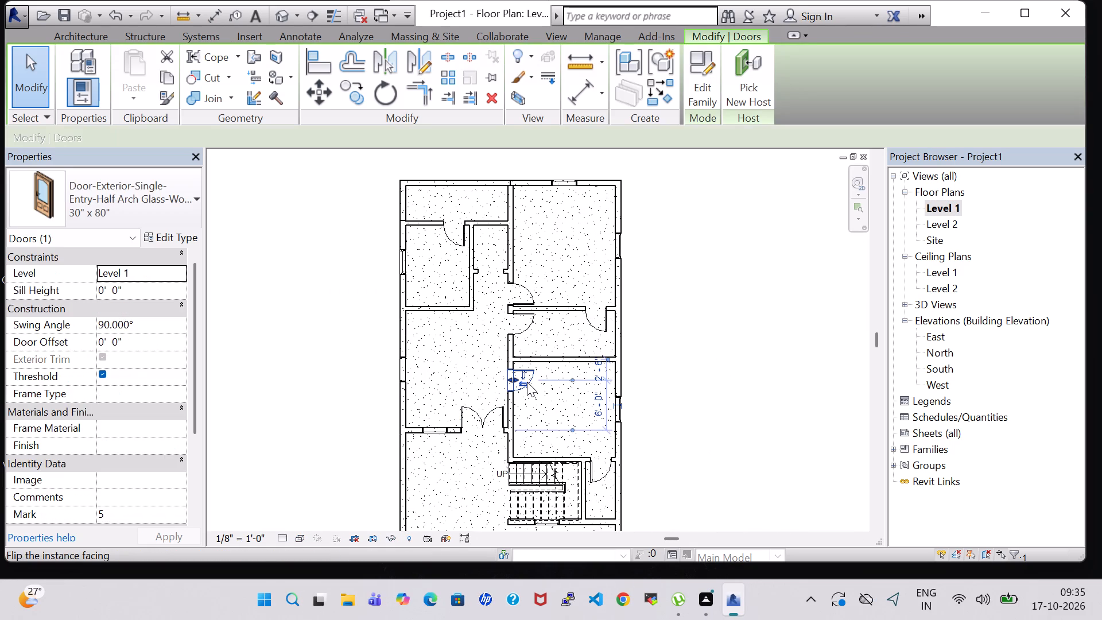
key("Down")
key("Up")
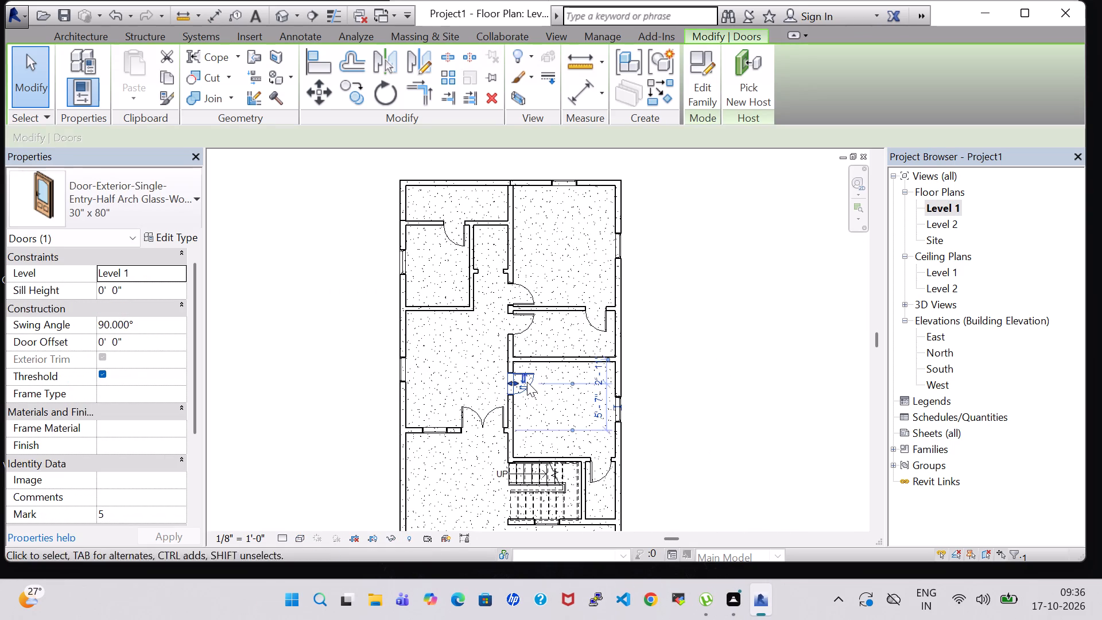
key("Return")
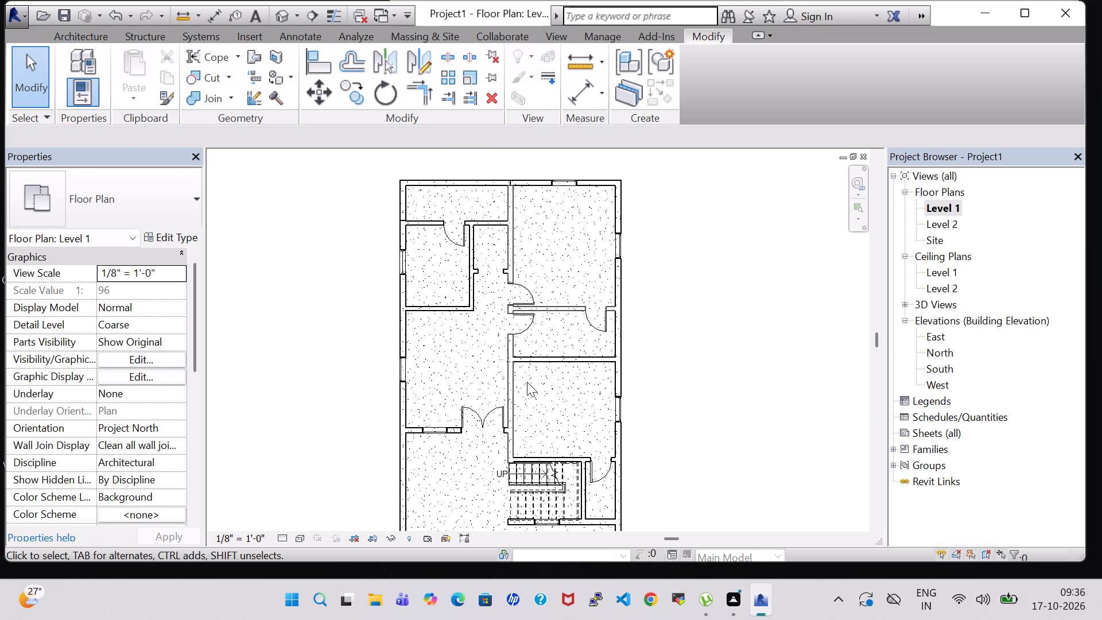
Review the type properties and layer structure of the narrow northwest room's north wall segment, and close them unchanged.
left_click(460, 179)
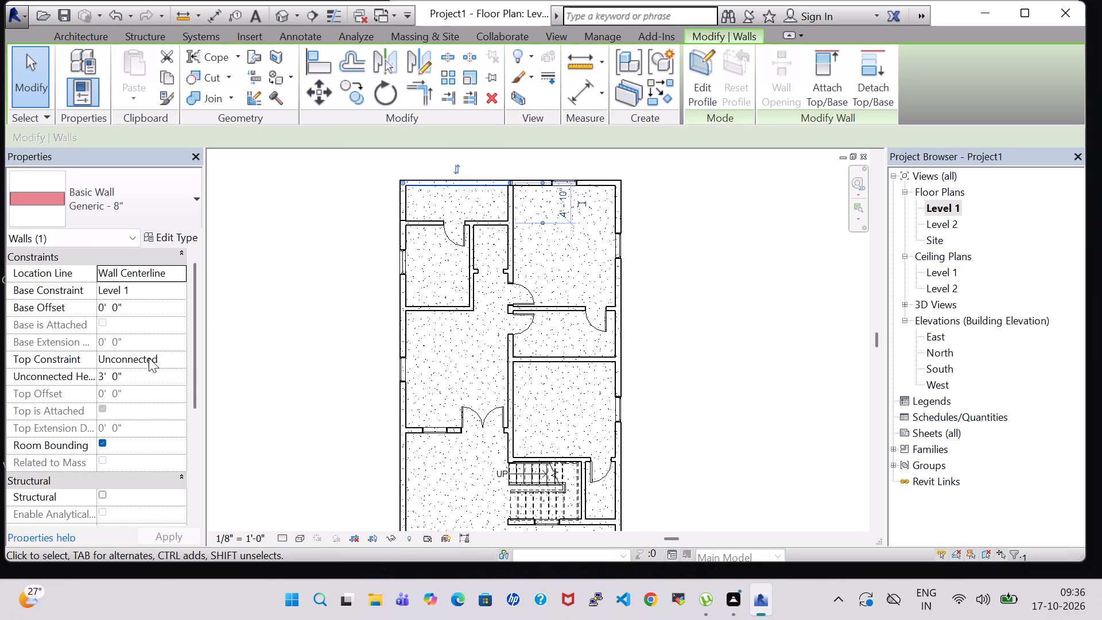
left_click(164, 234)
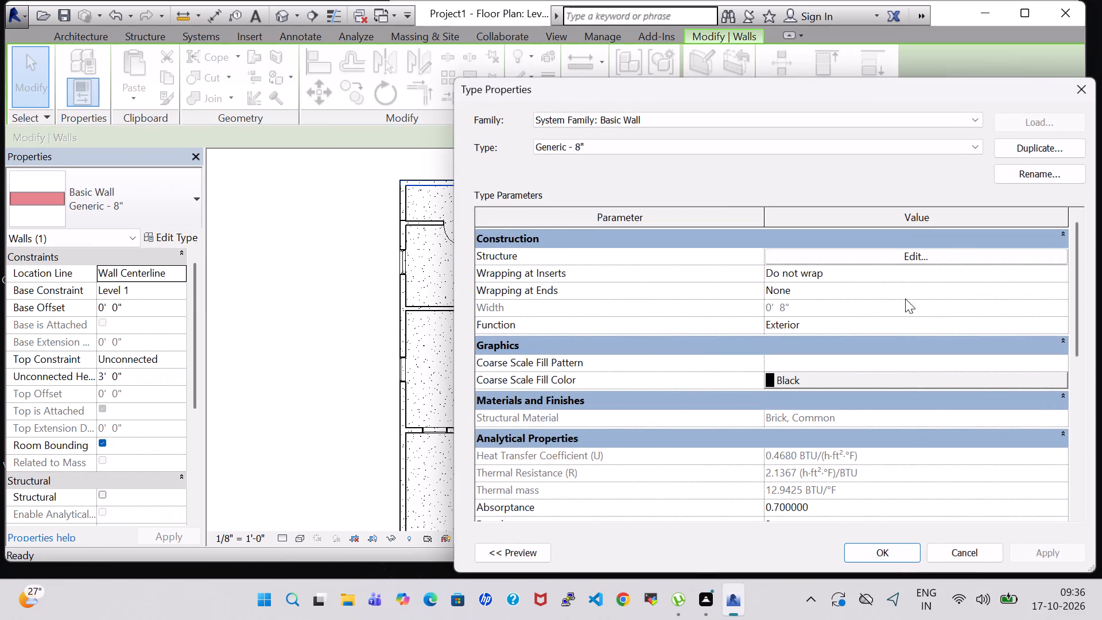
left_click(952, 257)
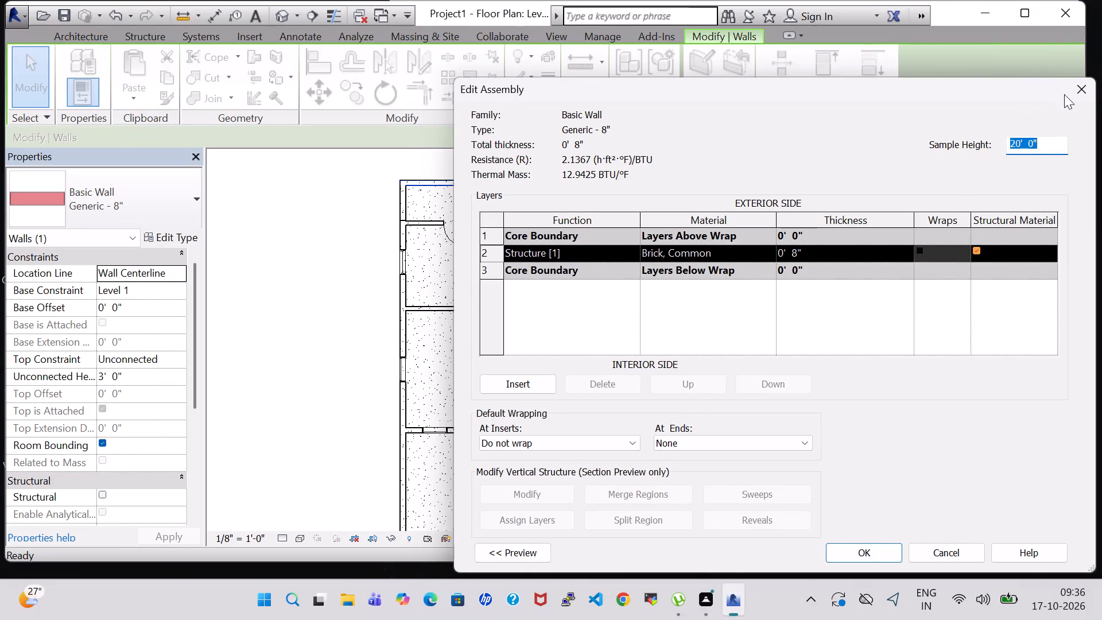
left_click(1072, 97)
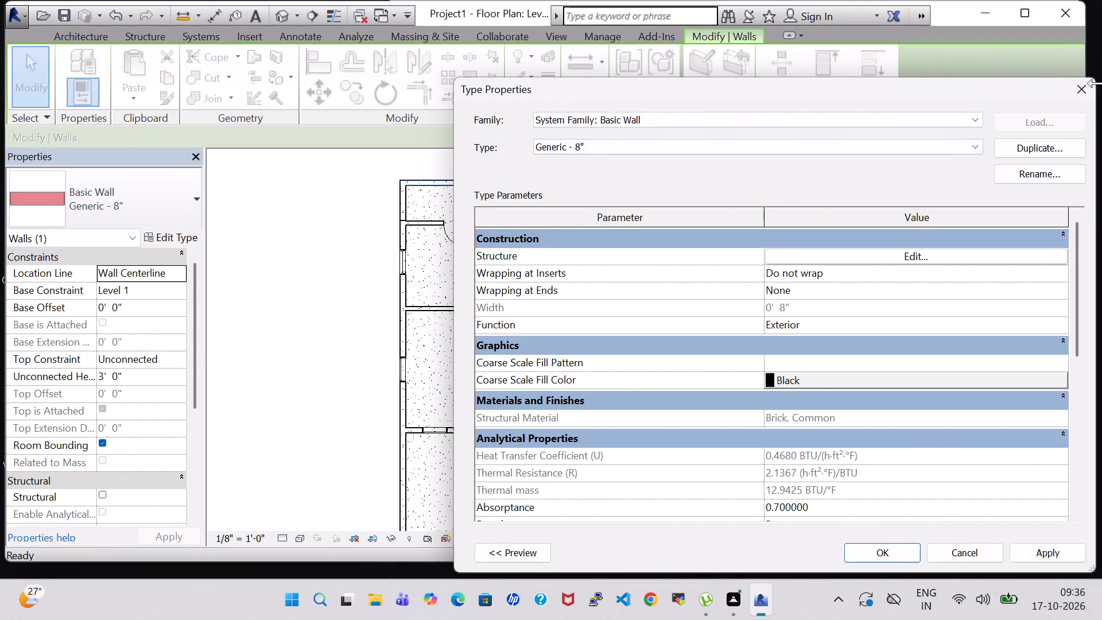
left_click(1091, 89)
scroll(188, 359, "up", 1)
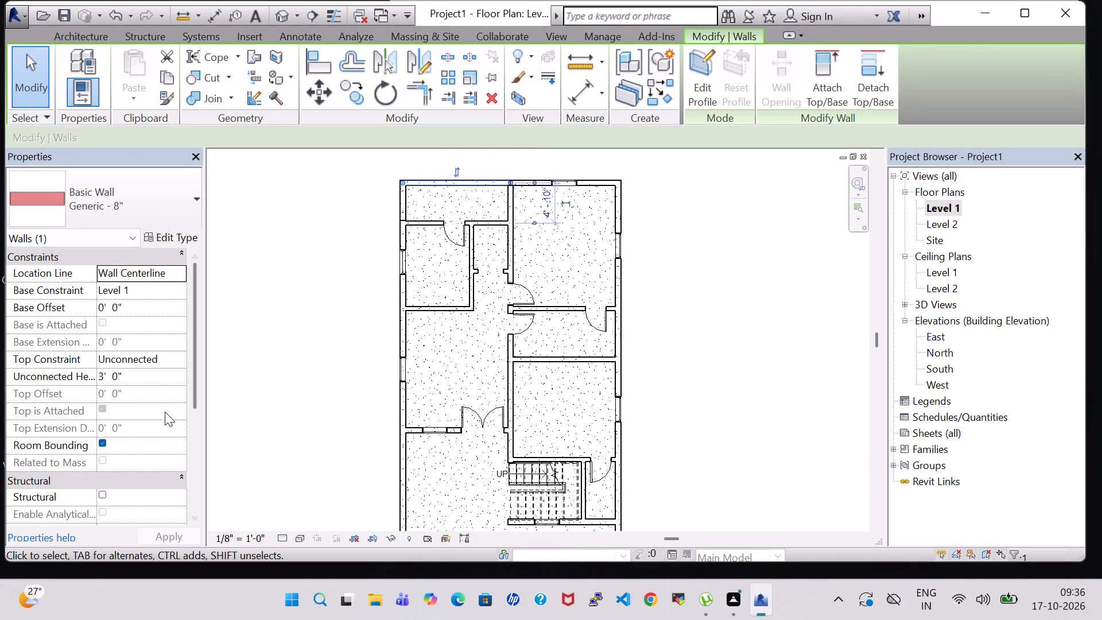
scroll(127, 395, "up", 3)
left_click(257, 404)
Delete the narrow northwest room's north wall segment in the 3D view.
scroll(352, 325, "down", 1)
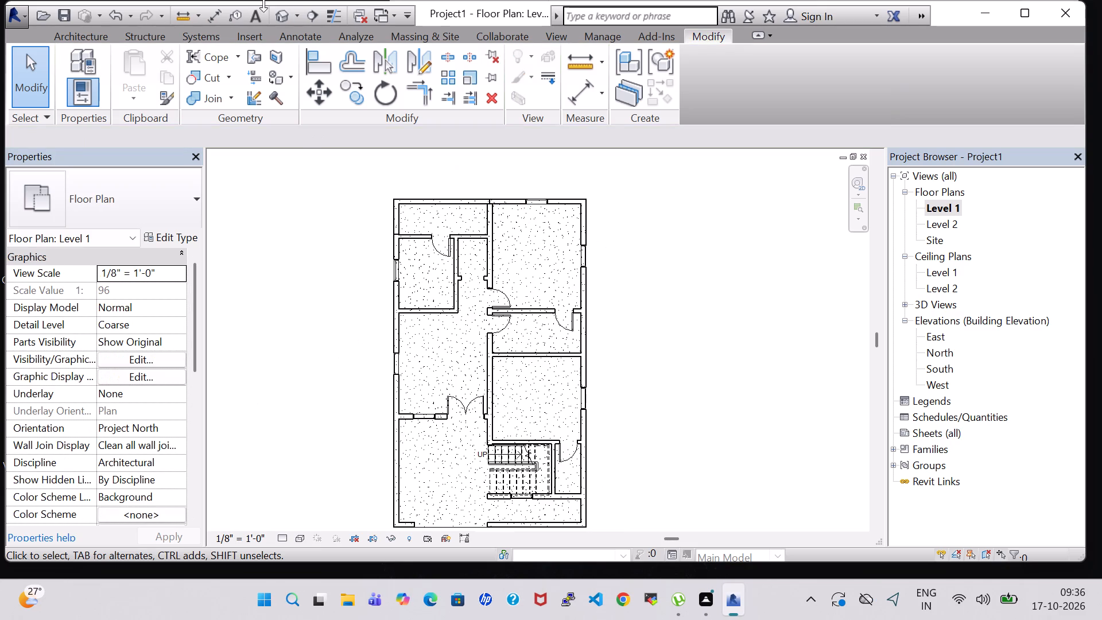
left_click(278, 18)
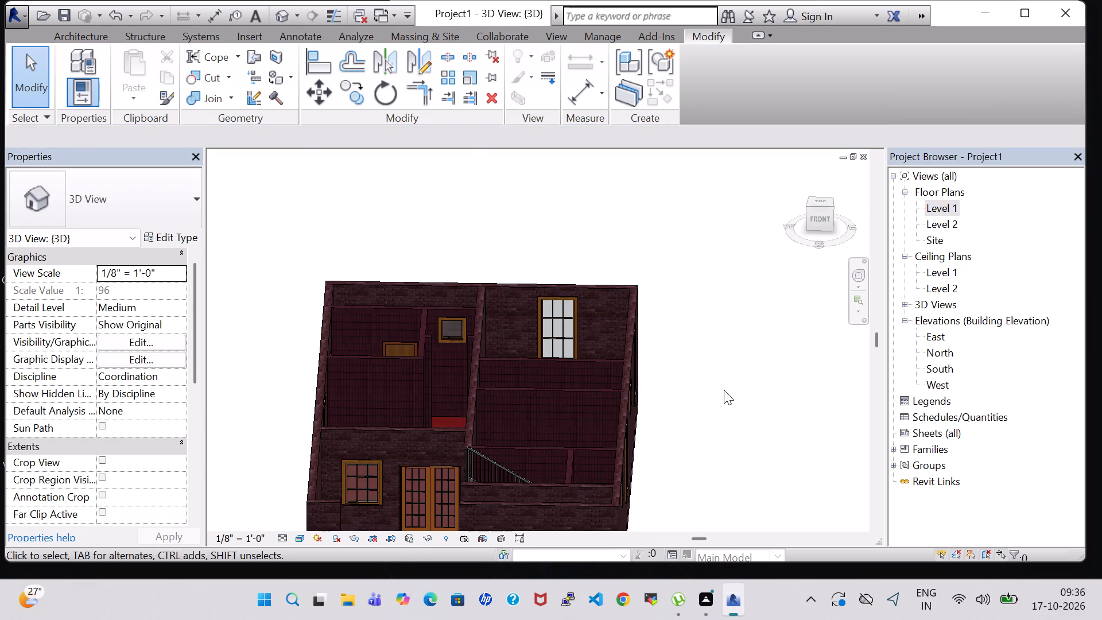
middle_click_drag(724, 390, 428, 390, "shift")
middle_click_drag(535, 373, 479, 392, "shift")
left_click(410, 290)
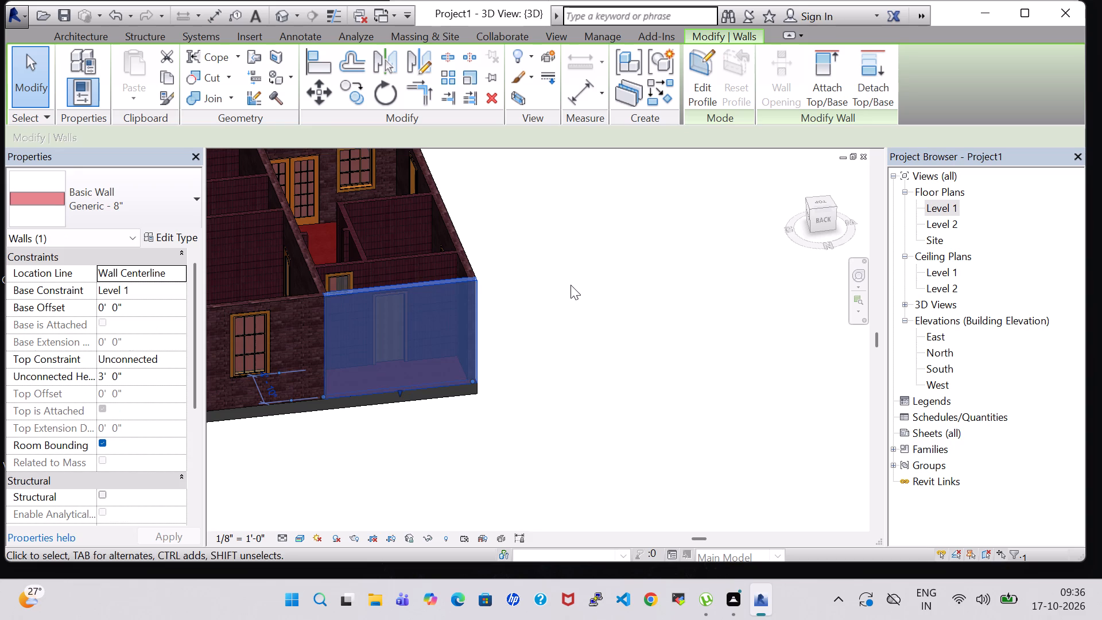
key("Delete")
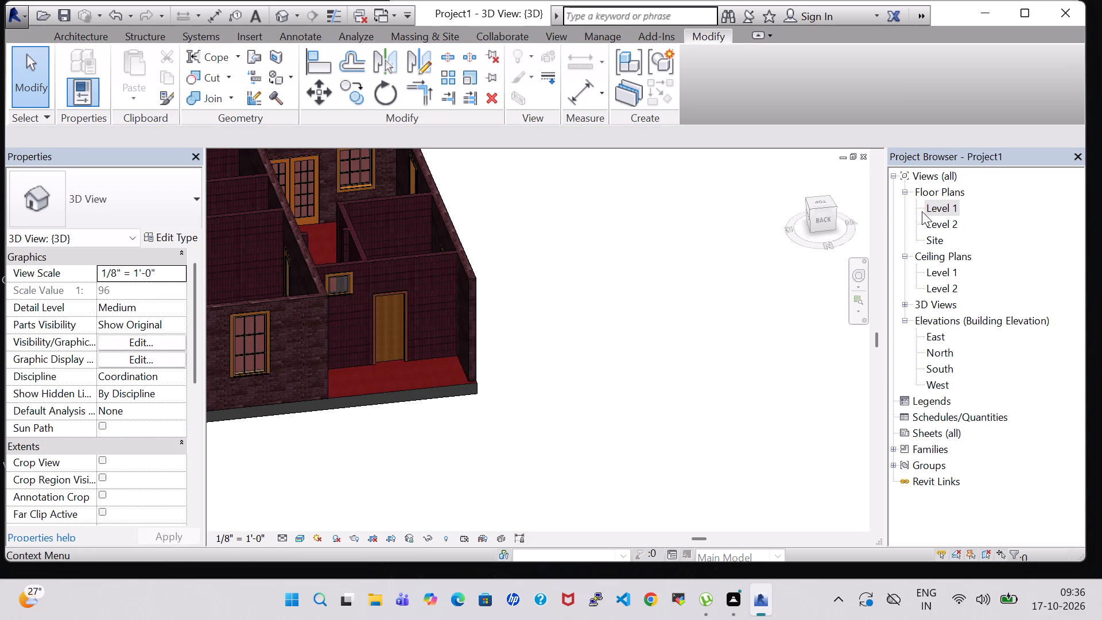
Delete the narrow northwest room's west wall segment in the Level 1 floor plan.
double_click(933, 211)
scroll(582, 286, "down", 3)
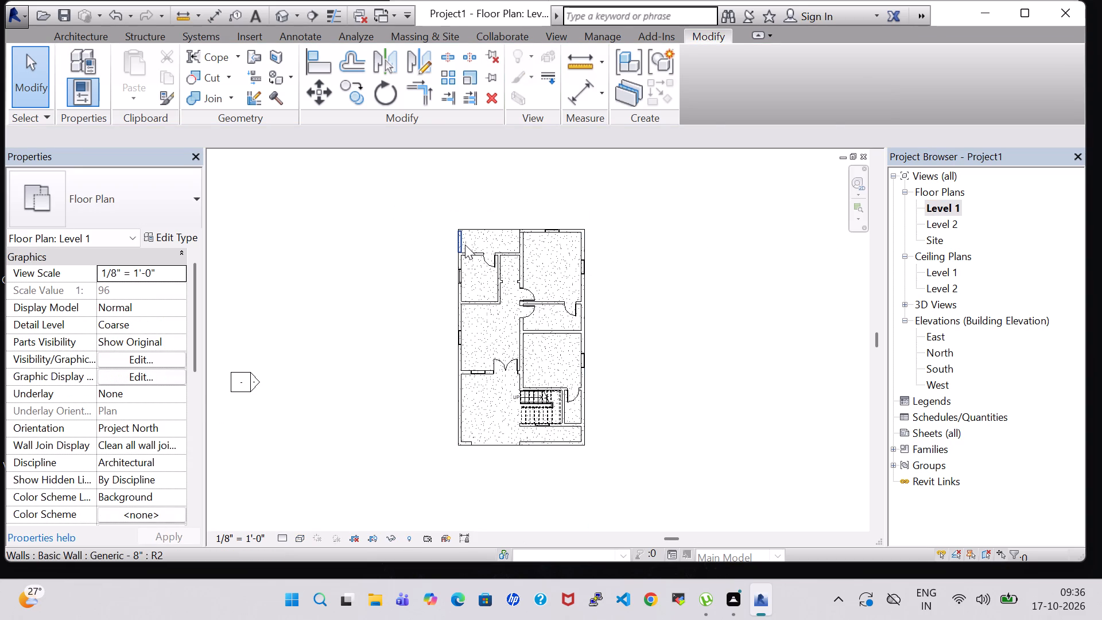
left_click(465, 245)
key("Delete")
Draw a Generic - 8" wall, 10'-0" high and about 4'-10" long, along the narrow northwest room's west side to its north corner.
scroll(549, 266, "up", 4)
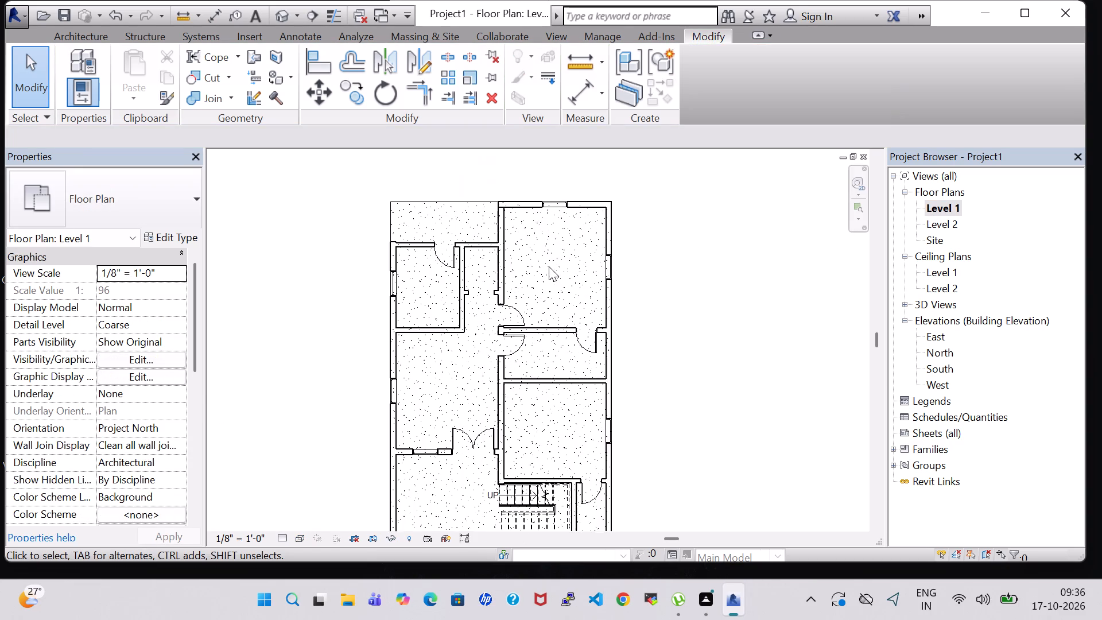
scroll(549, 266, "up", 1)
left_click(83, 38)
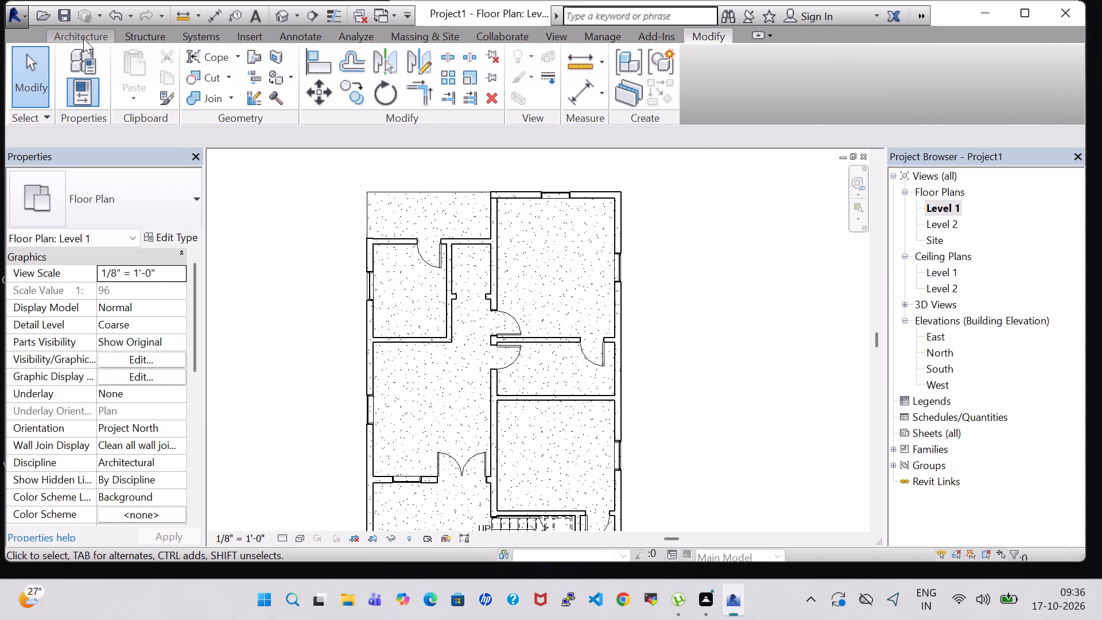
left_click(82, 68)
scroll(418, 226, "up", 8)
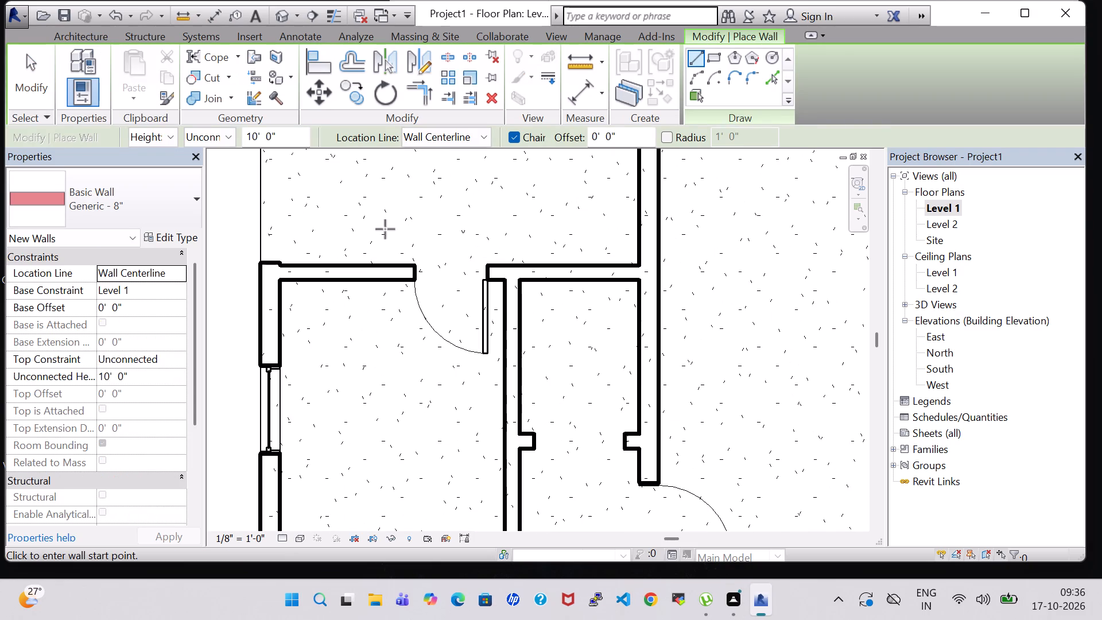
left_click(271, 259)
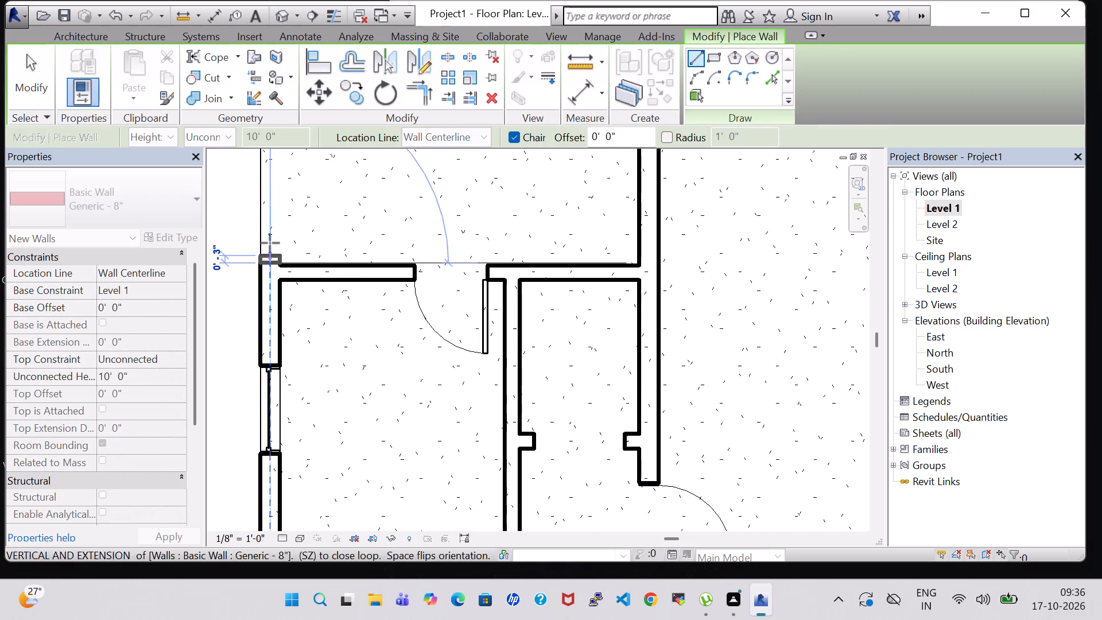
middle_click_drag(261, 216, 295, 301)
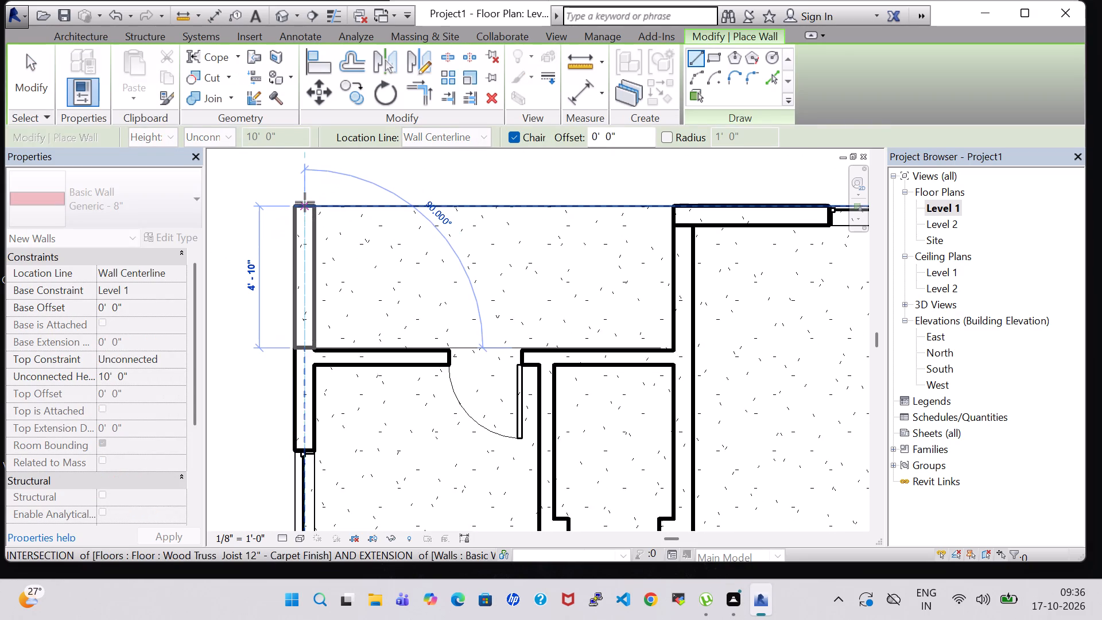
left_click(305, 202)
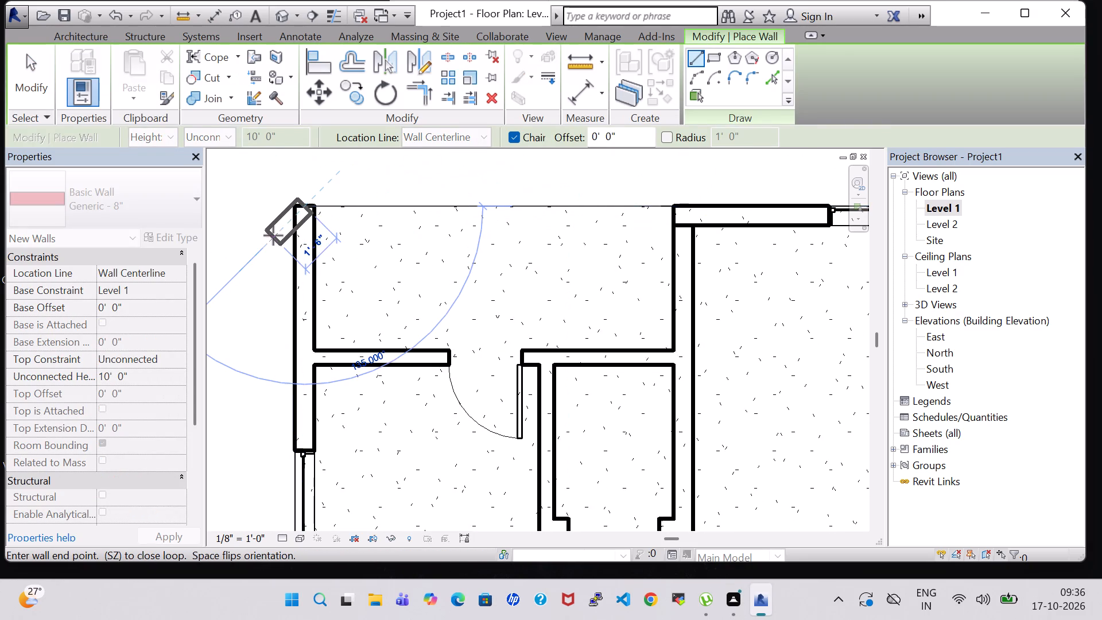
key("Escape")
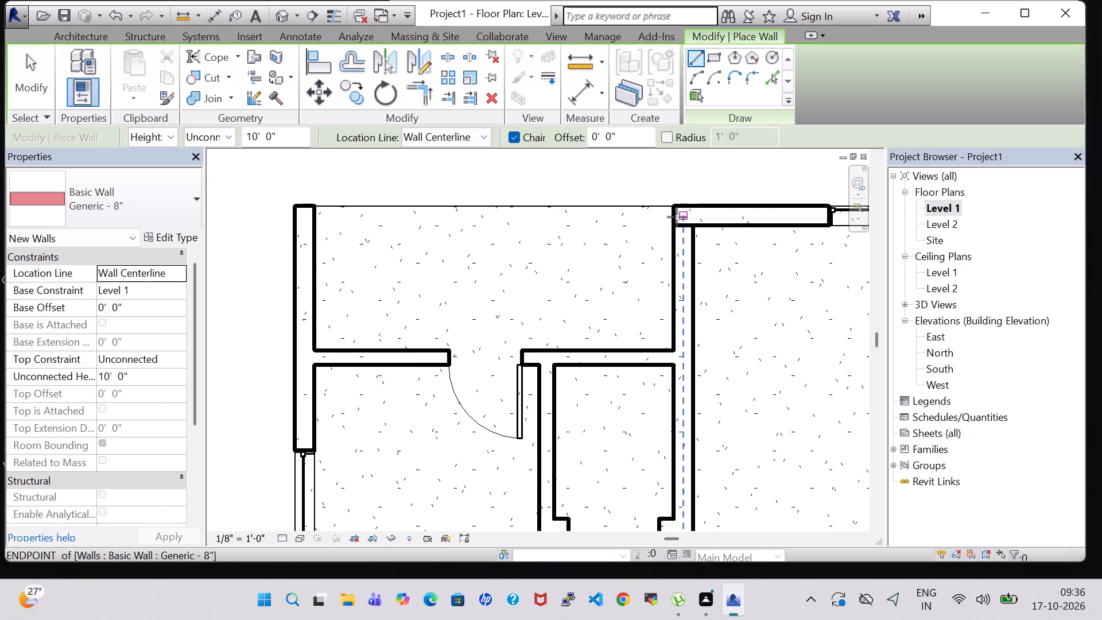
Draw a Generic - 8" wall, 10'-0" high and about 12'-11" long, along the narrow northwest room's north side to its northwest corner.
left_click(673, 215)
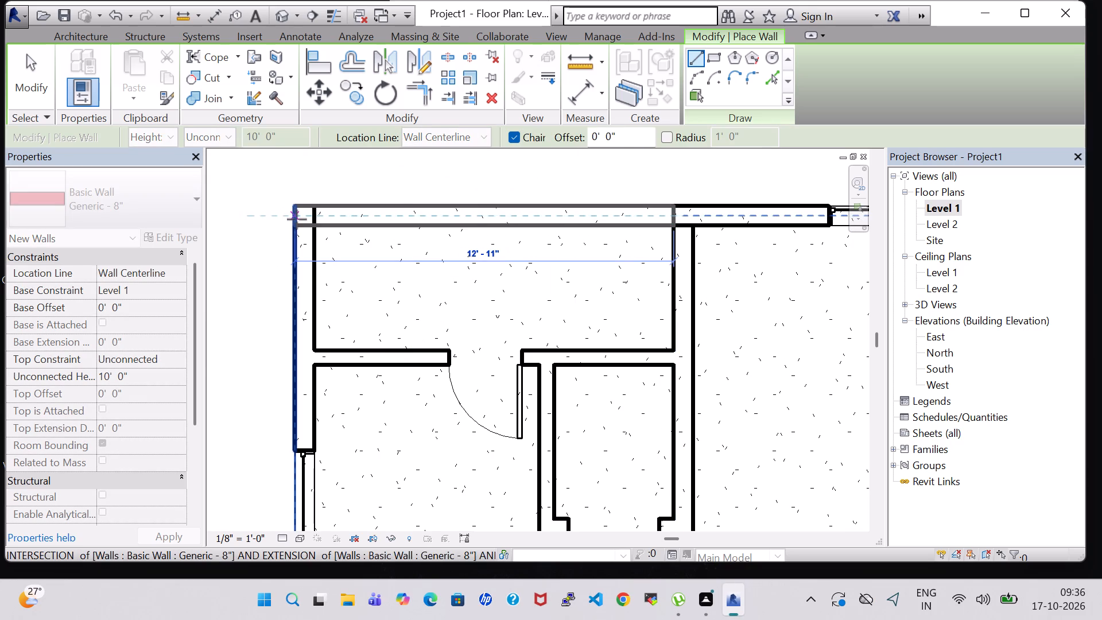
left_click(297, 219)
key("Escape")
key("Escape")
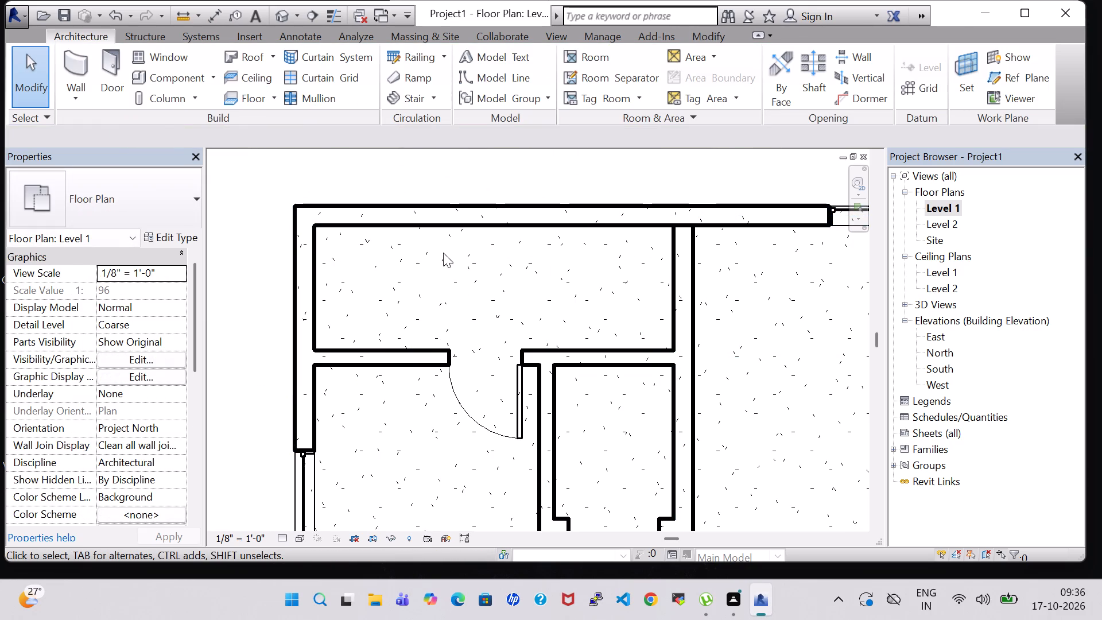
Split the Level 1 north wall where the partition on the narrow northwest room's east side meets it.
scroll(578, 222, "down", 3)
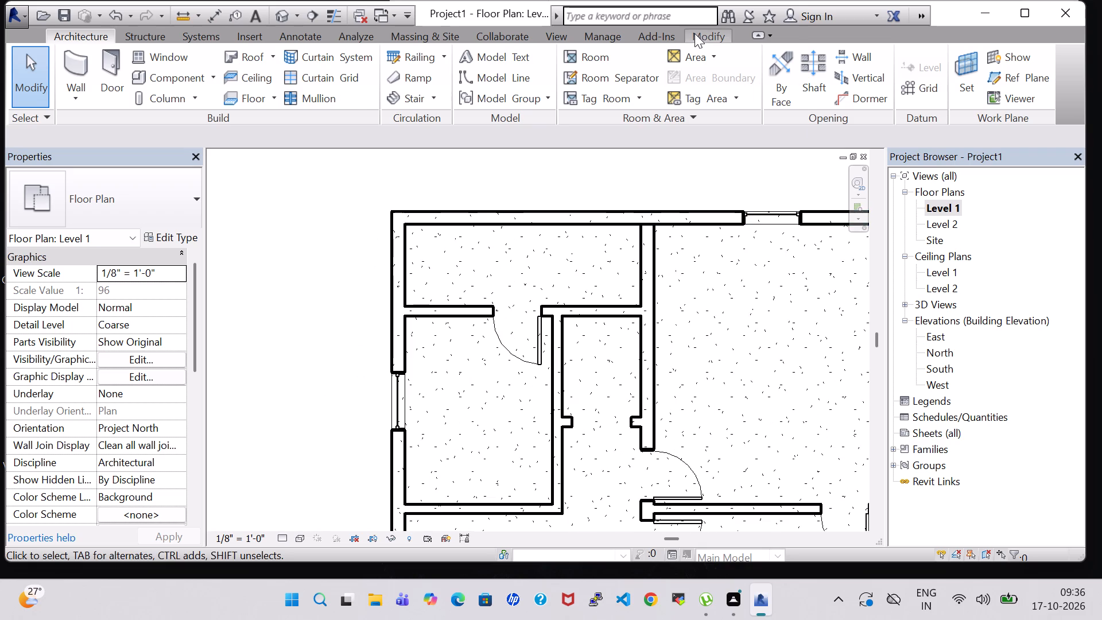
left_click(694, 33)
scroll(616, 217, "up", 3)
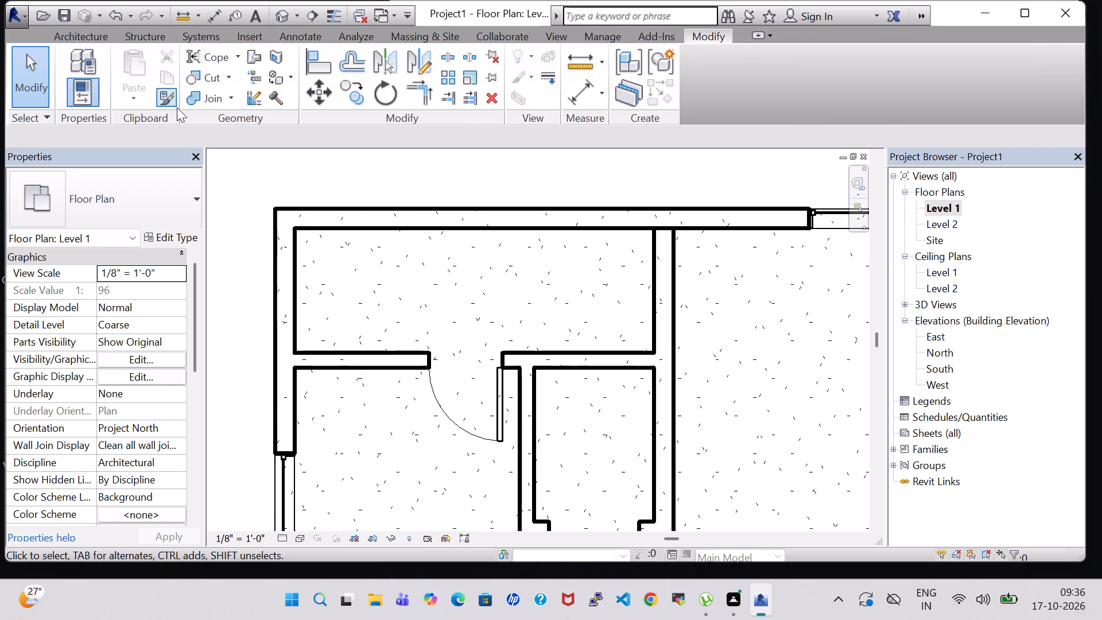
left_click(443, 51)
scroll(670, 217, "up", 3)
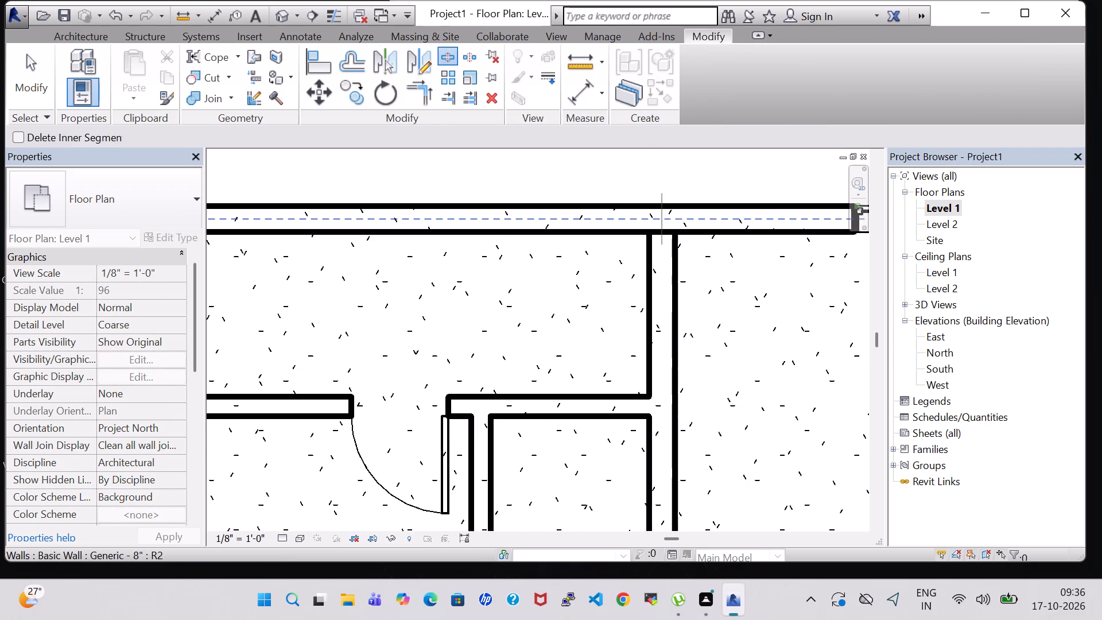
left_click(646, 224)
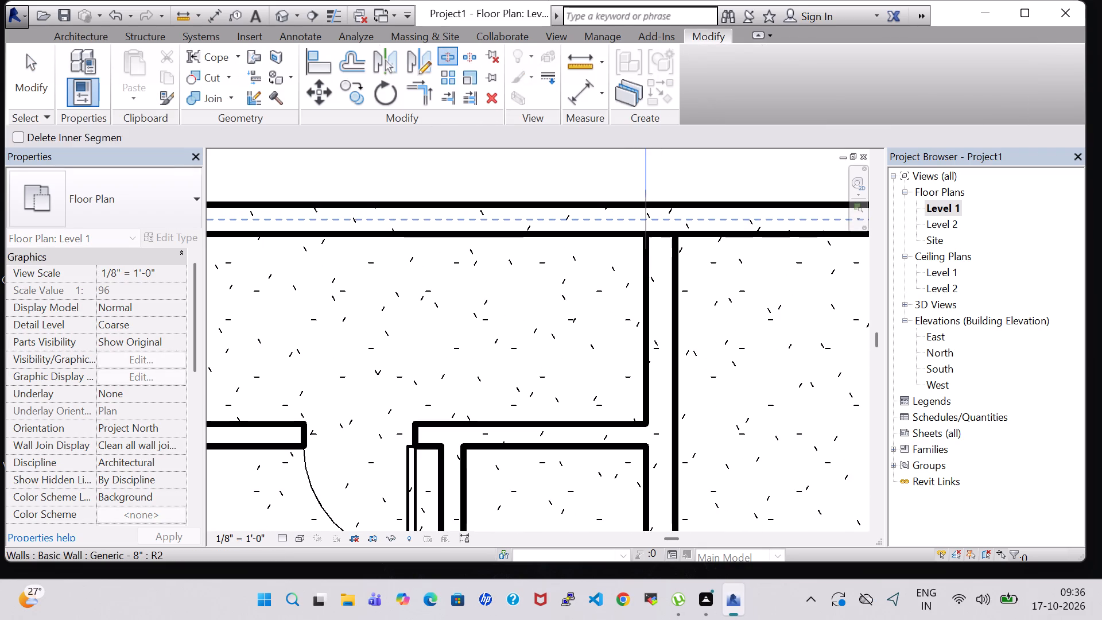
Split the west wall at the north face of the narrow northwest room's south partition.
middle_click_drag(343, 309, 625, 312)
scroll(358, 426, "up", 5)
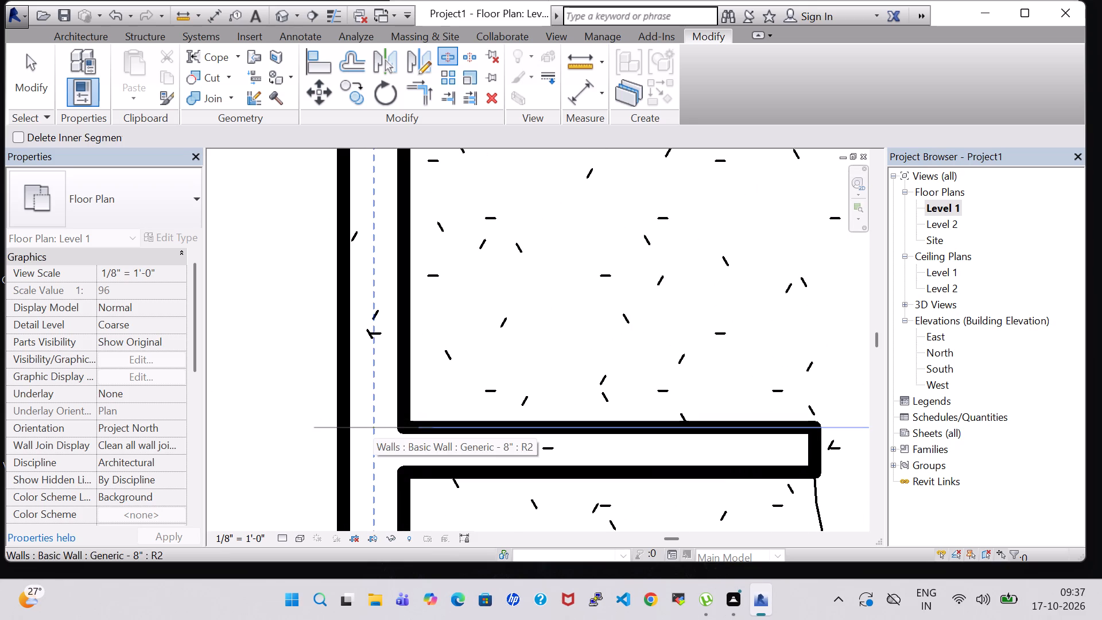
left_click(373, 428)
scroll(360, 351, "down", 5)
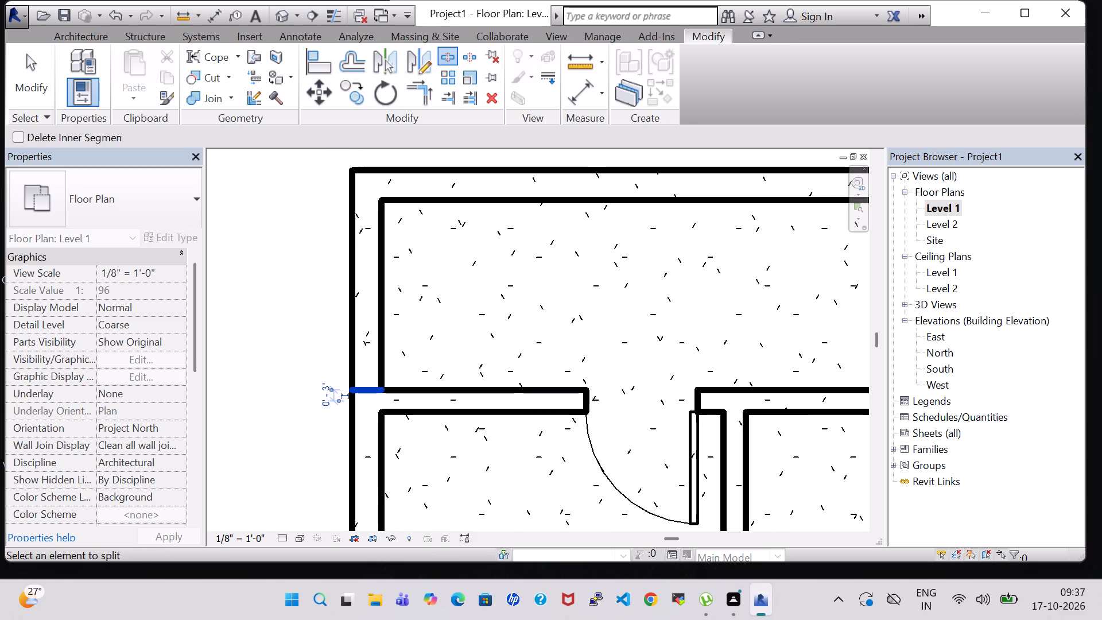
key("Escape")
key("Escape")
Set the unconnected height of the narrow northwest room's west wall segment to 4'-0".
left_click(367, 277)
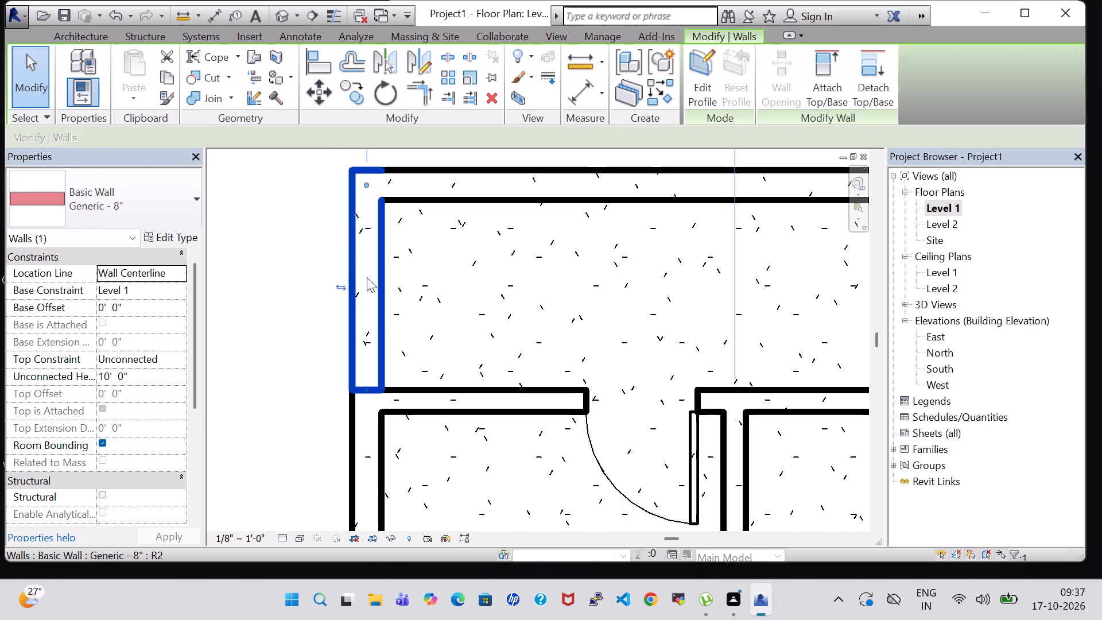
left_click(110, 371)
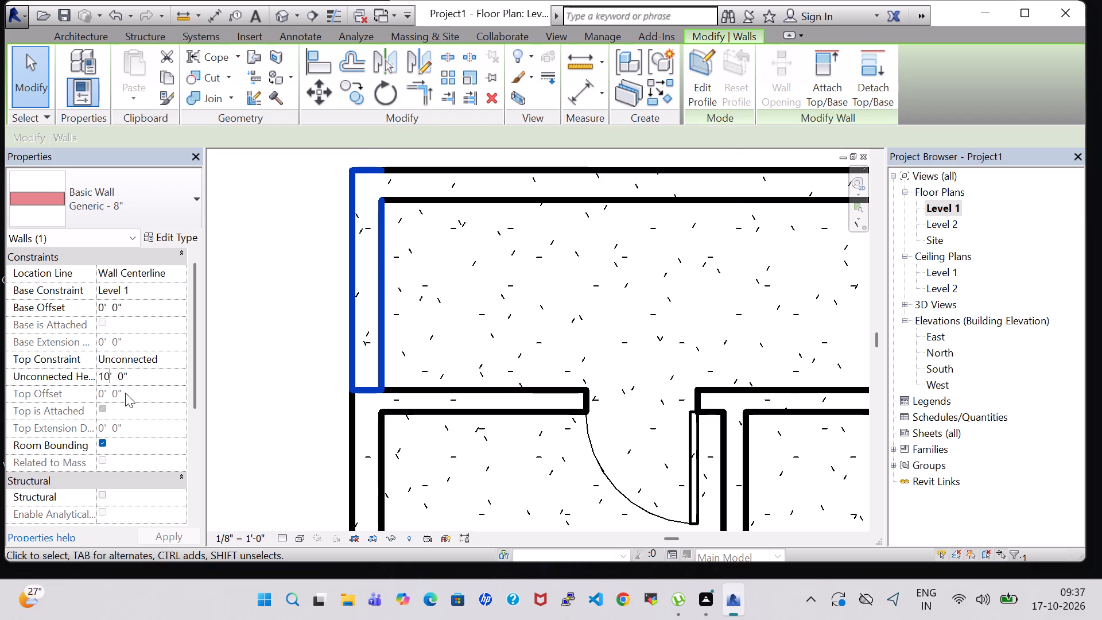
key("BackSpace")
key("BackSpace")
key("3")
key("BackSpace")
key("4")
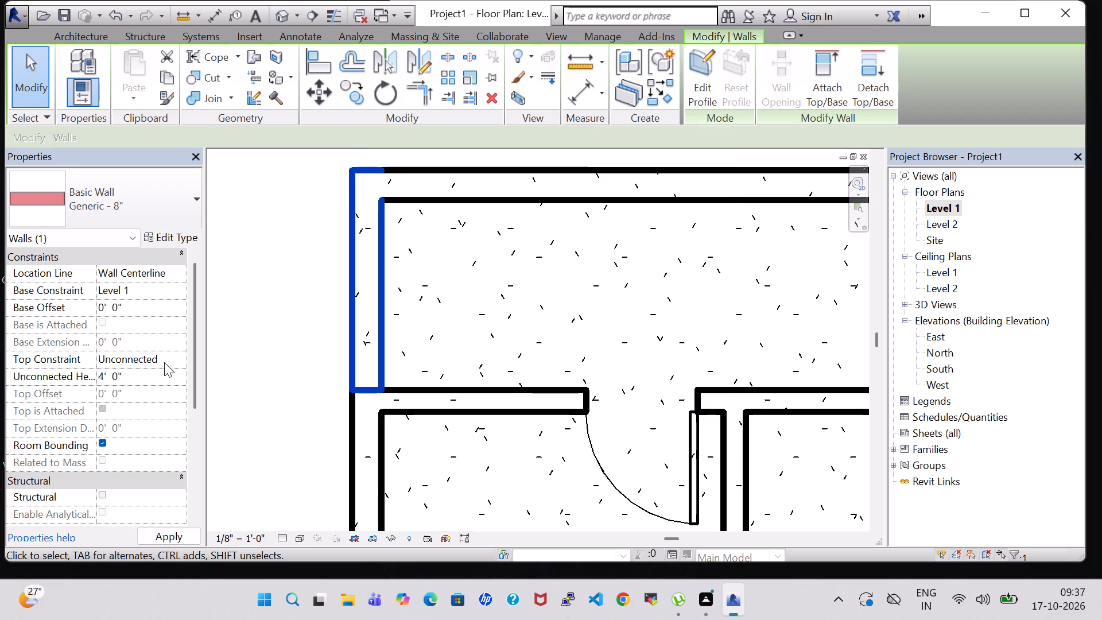
key("Return")
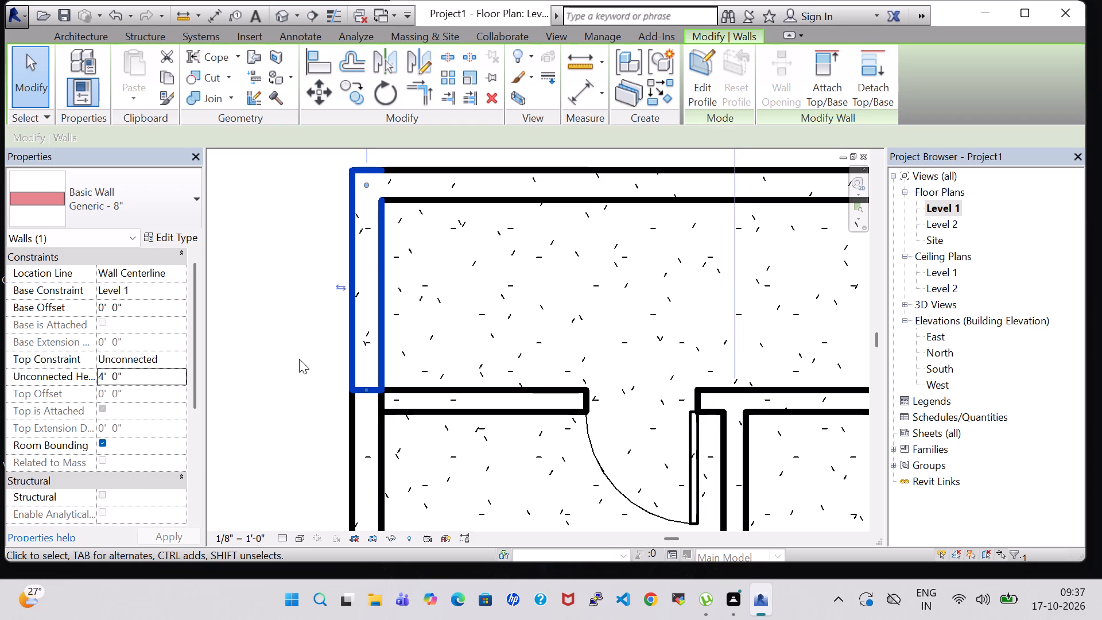
left_click(299, 359)
Set the unconnected height of the narrow northwest room's north wall segment to 4'-0".
left_click(606, 187)
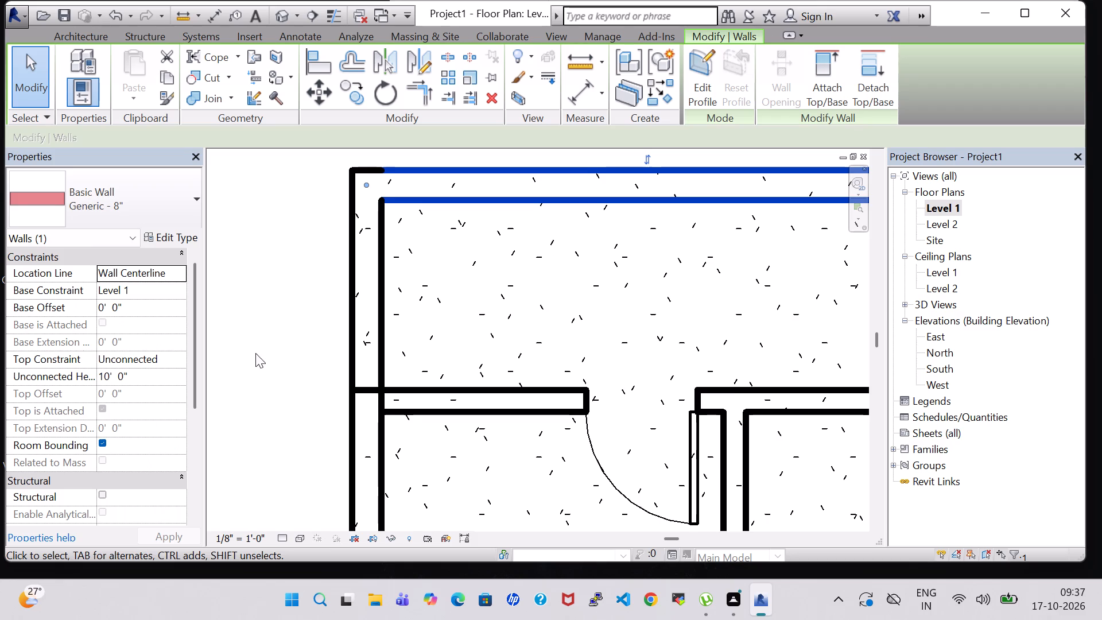
left_click(112, 381)
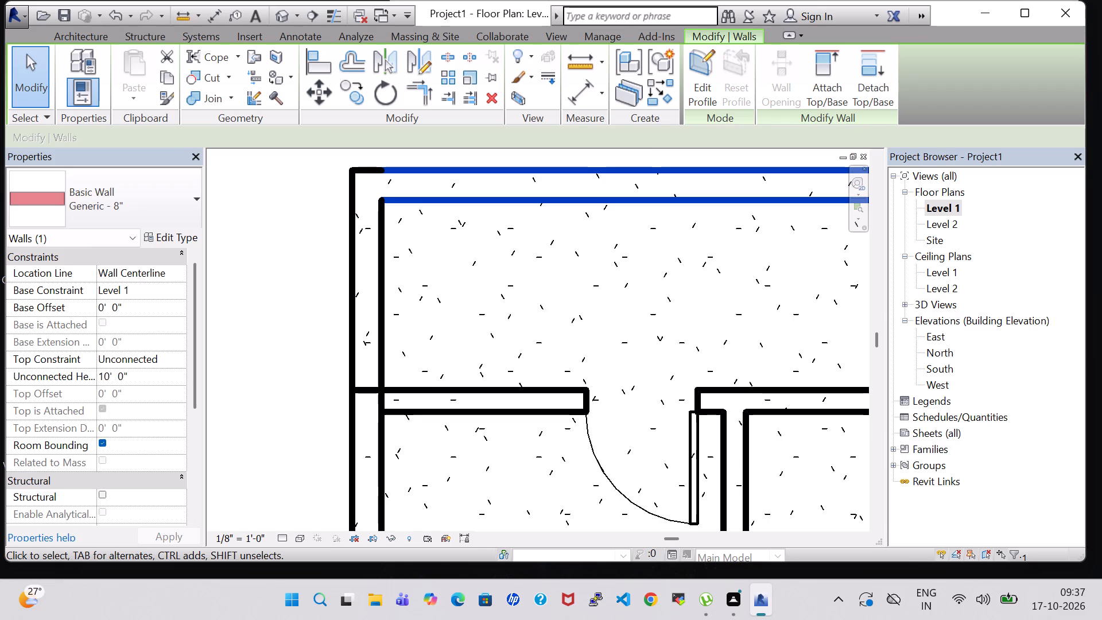
key("Left")
key("BackSpace")
key("BackSpace")
key("4")
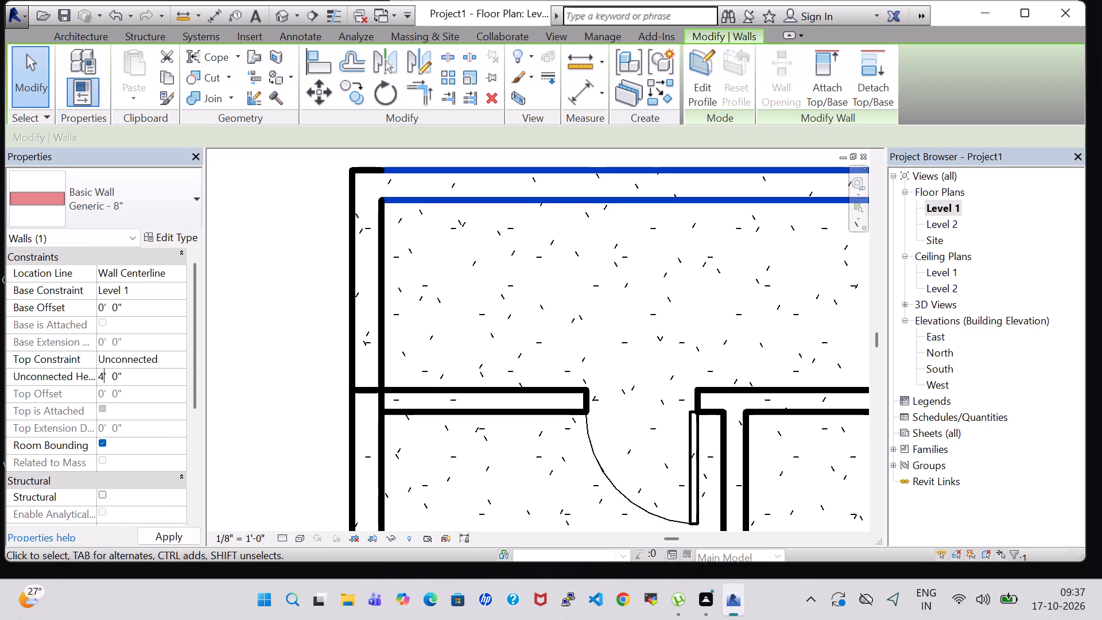
key("Return")
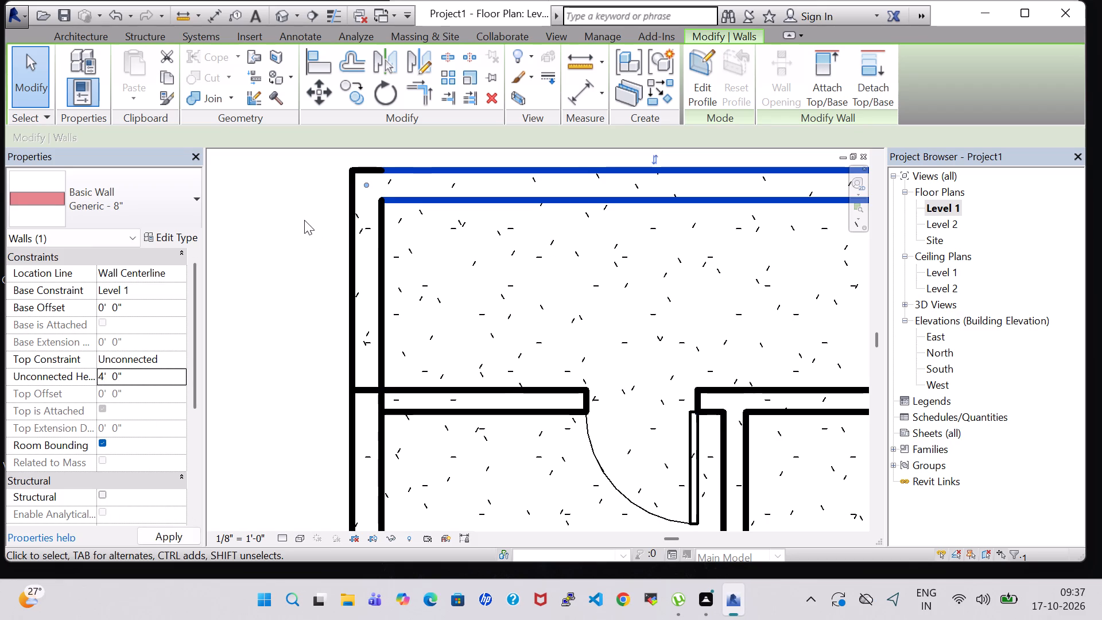
left_click(267, 274)
Inspect the house's northwest corner walls and surrounding sides in the 3D view.
scroll(267, 274, "down", 3)
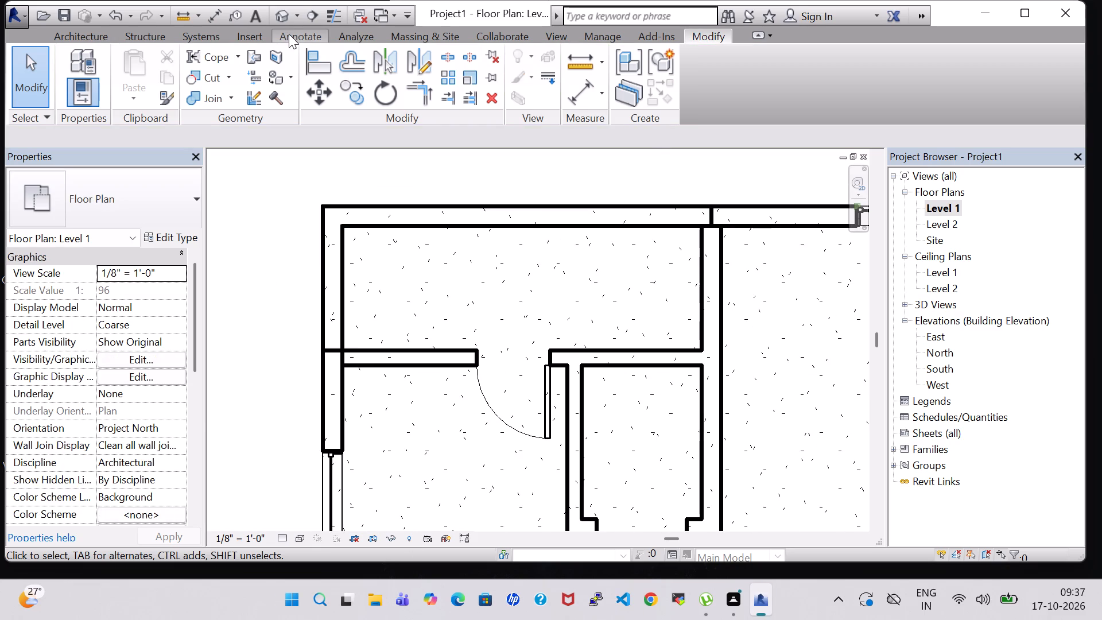
left_click(283, 20)
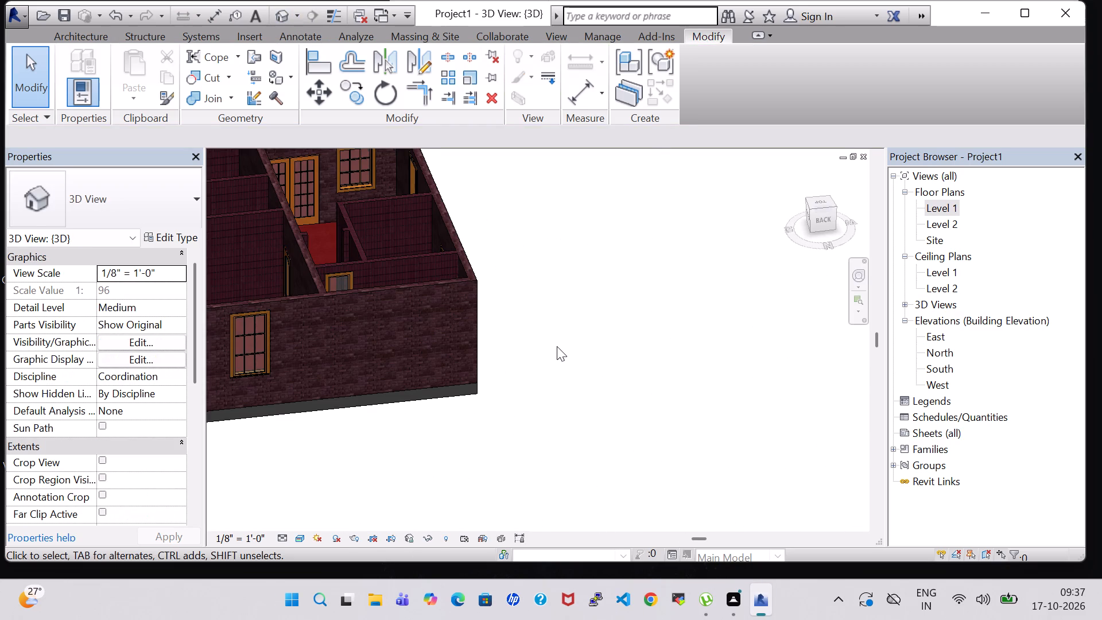
middle_click_drag(557, 346, 486, 417, "shift")
middle_click_drag(577, 377, 437, 300, "shift")
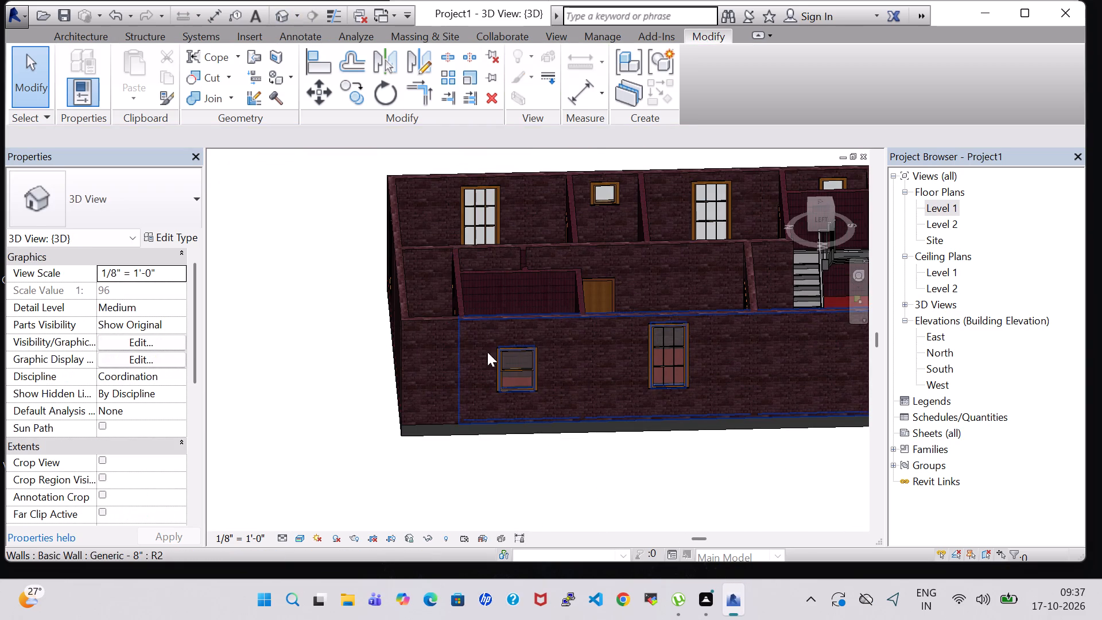
middle_click_drag(579, 454, 399, 400, "shift")
middle_click_drag(664, 206, 626, 224, "shift")
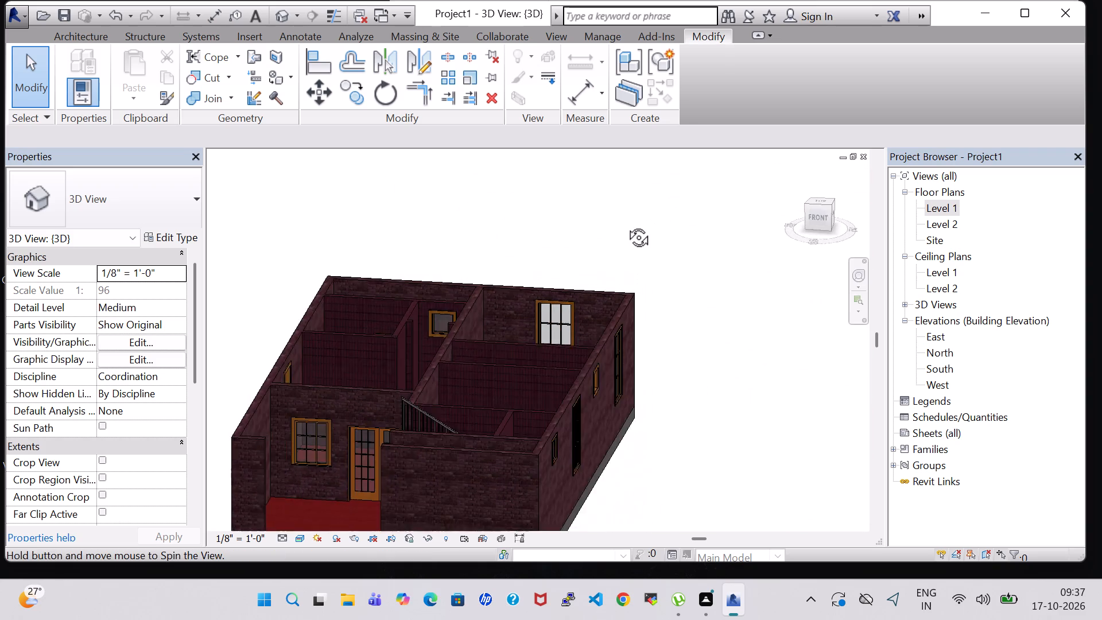
middle_click_drag(626, 224, 639, 230, "shift")
middle_click_drag(672, 401, 674, 316)
middle_click_drag(673, 326, 690, 309, "shift")
Place tagged rooms on the Level 1 plan in the narrow northwest room, the room south of it, and the small alcove beside that.
double_click(933, 204)
scroll(444, 329, "down", 3)
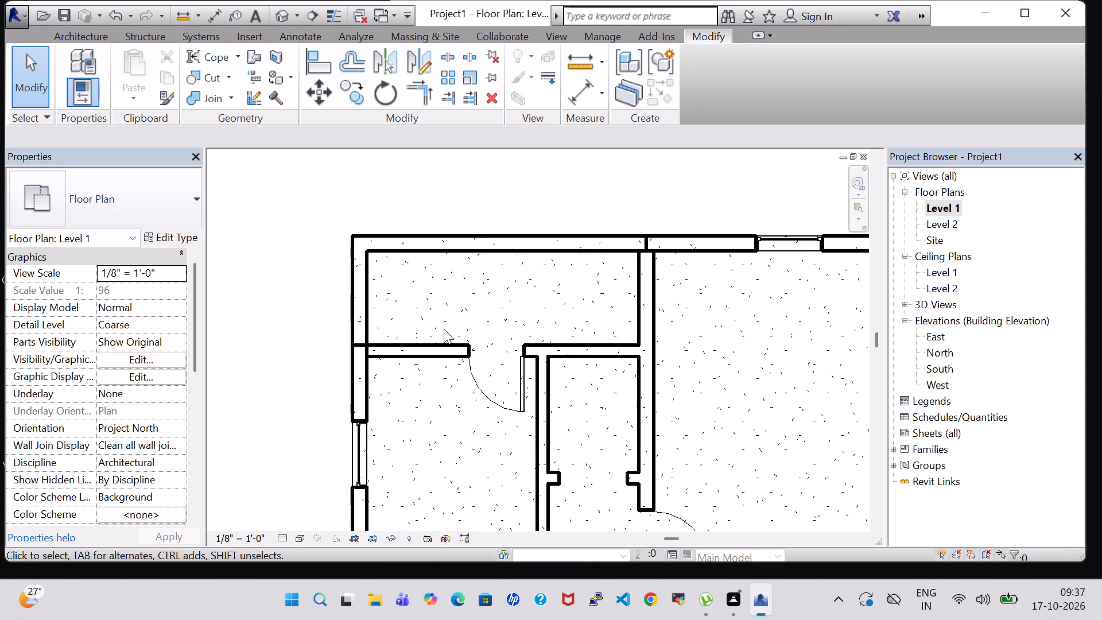
scroll(482, 337, "down", 1)
middle_click_drag(545, 352, 453, 250)
scroll(453, 250, "down", 3)
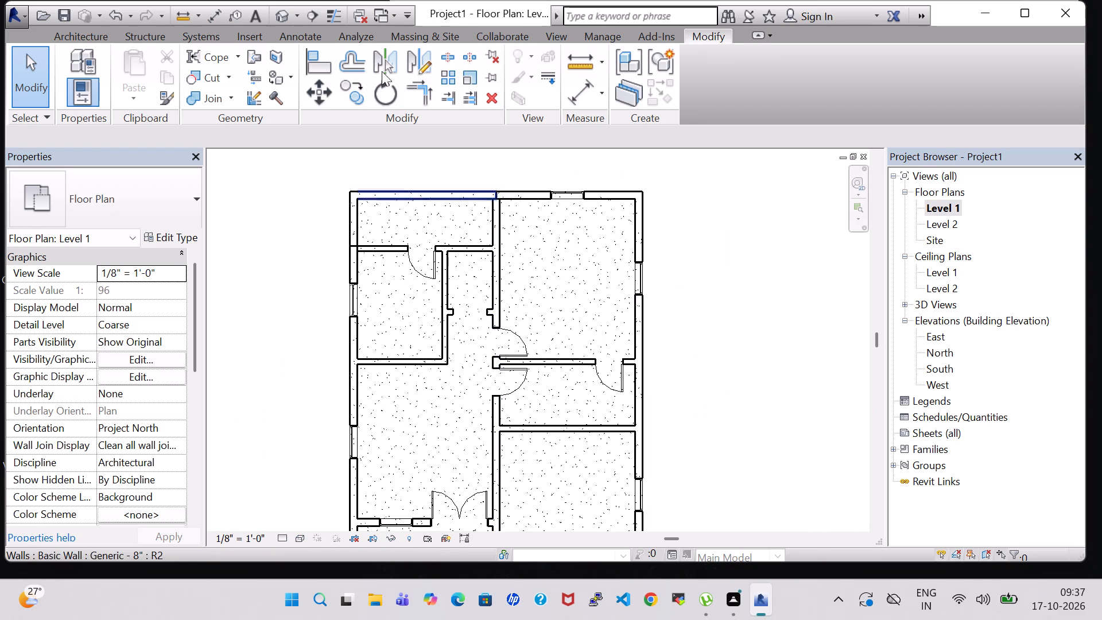
middle_click_drag(682, 354, 682, 340)
scroll(682, 340, "down", 2)
middle_click_drag(682, 340, 653, 289)
scroll(653, 289, "down", 1)
middle_click_drag(685, 305, 678, 303)
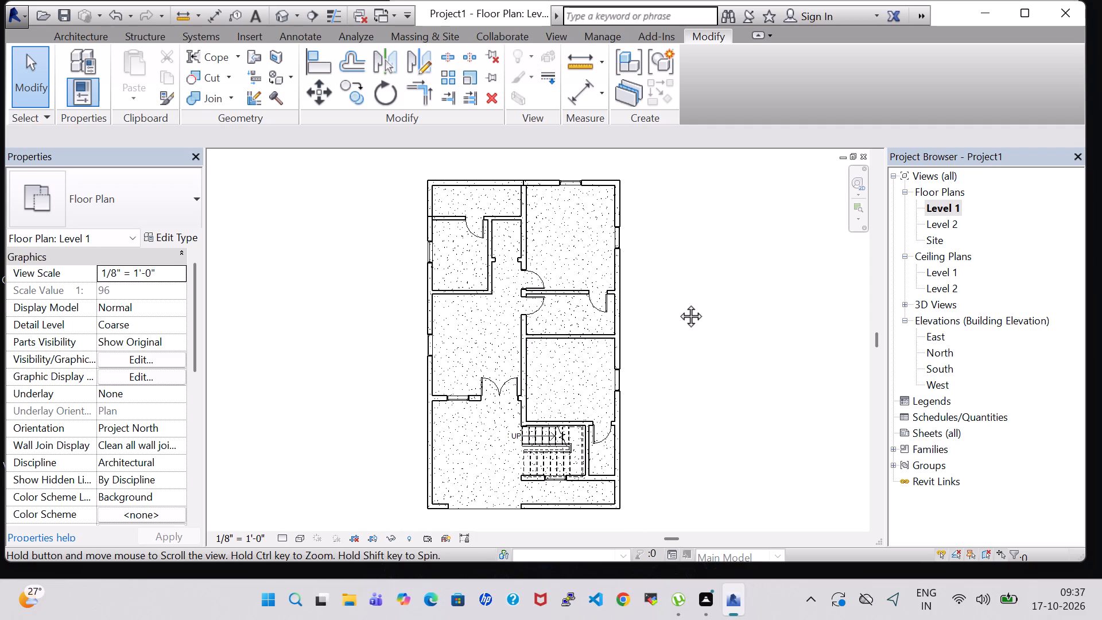
middle_click_drag(678, 303, 670, 298)
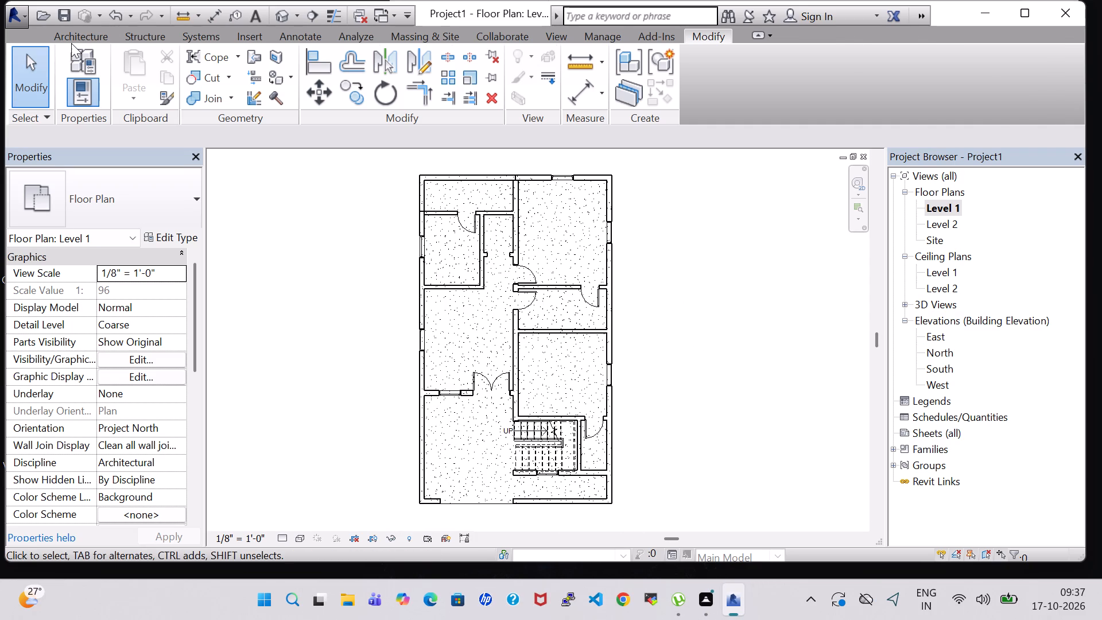
left_click(71, 43)
left_click(585, 60)
scroll(472, 185, "up", 4)
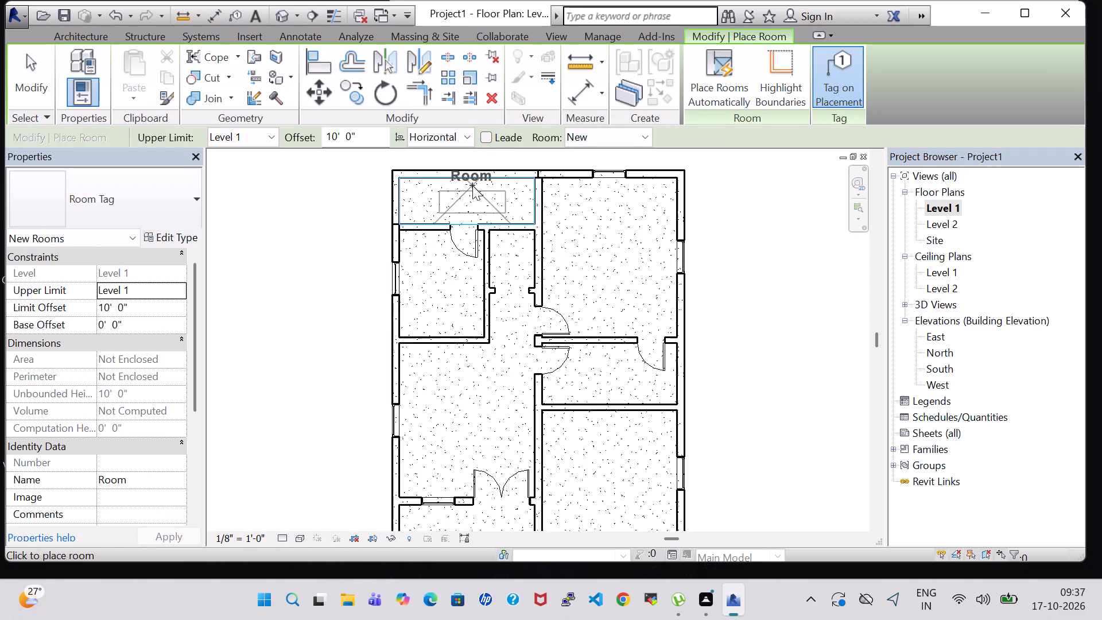
scroll(472, 185, "up", 2)
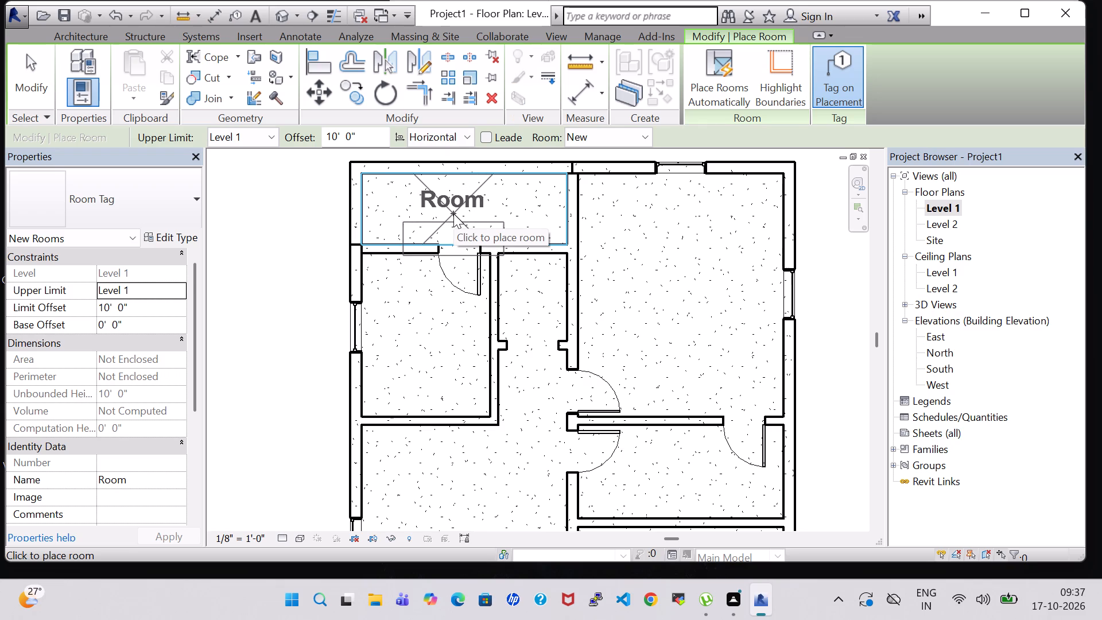
left_click(453, 214)
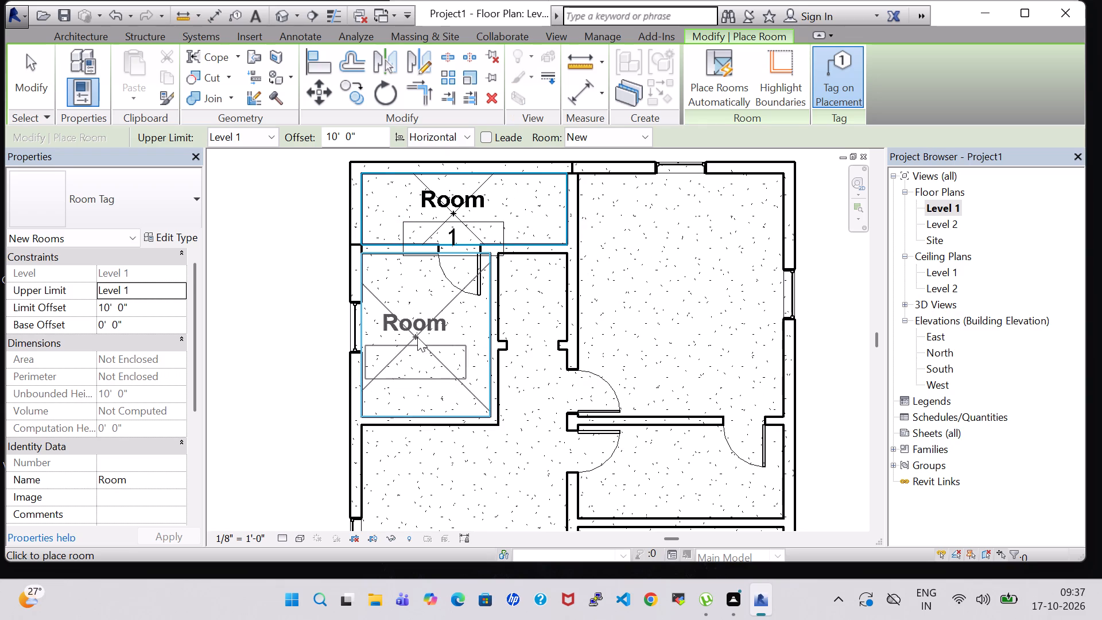
left_click(421, 336)
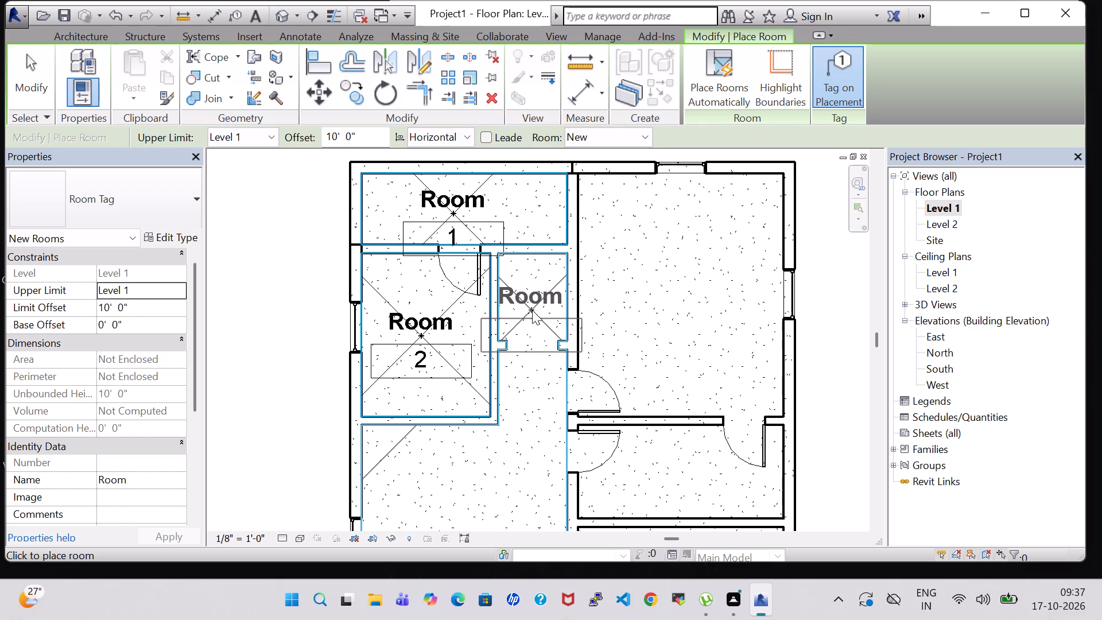
left_click(532, 310)
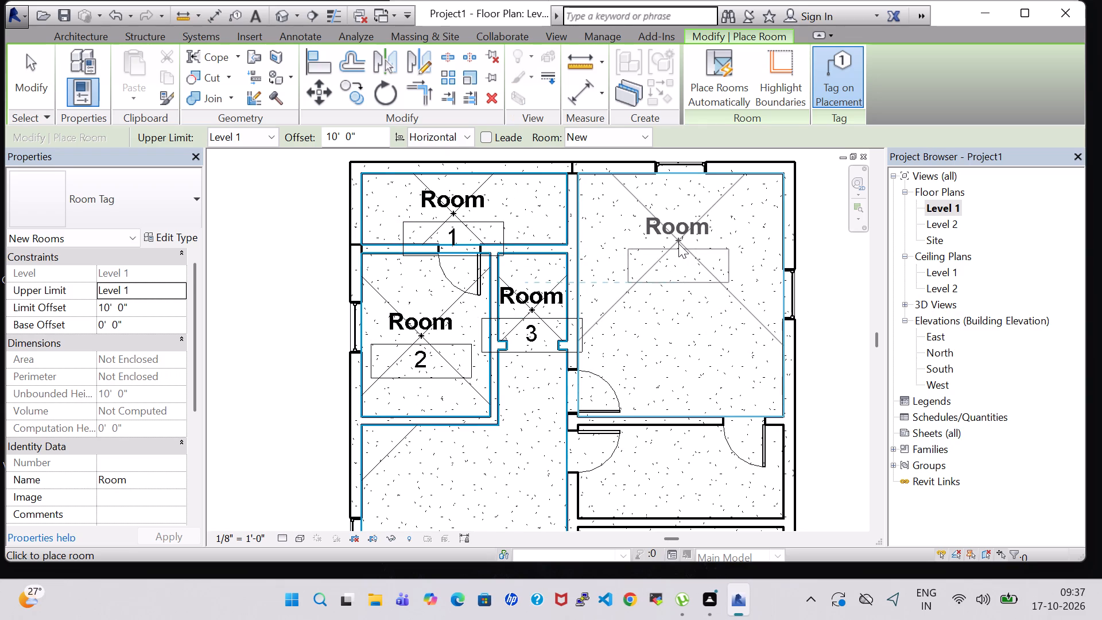
Place tagged rooms in the large northeast room and the smaller room directly south of it.
left_click(680, 281)
middle_click_drag(670, 289, 627, 223)
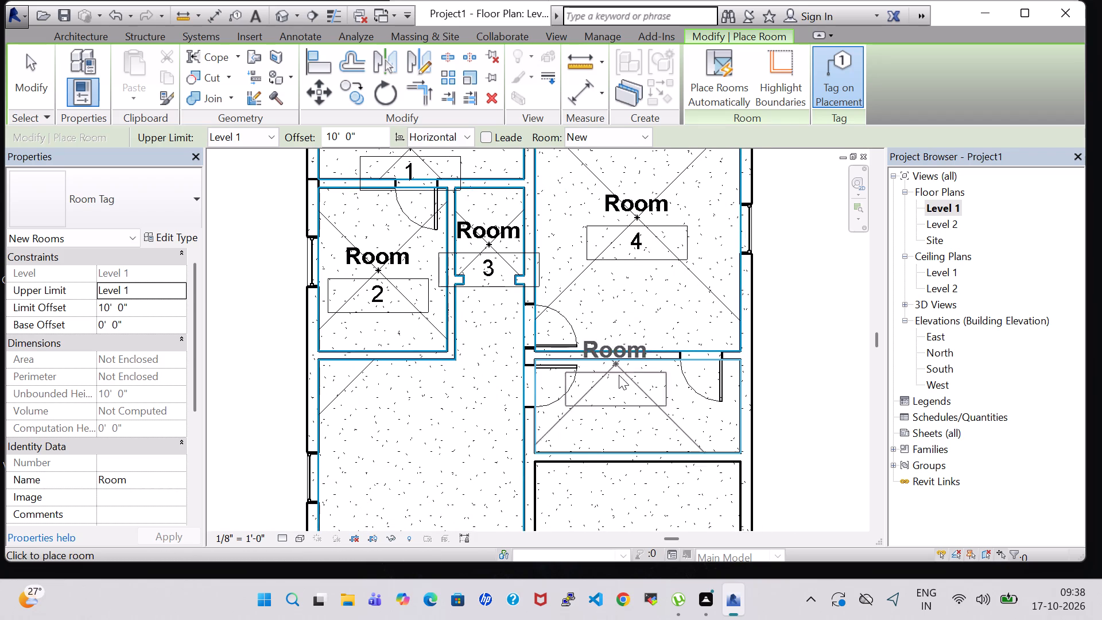
left_click(630, 405)
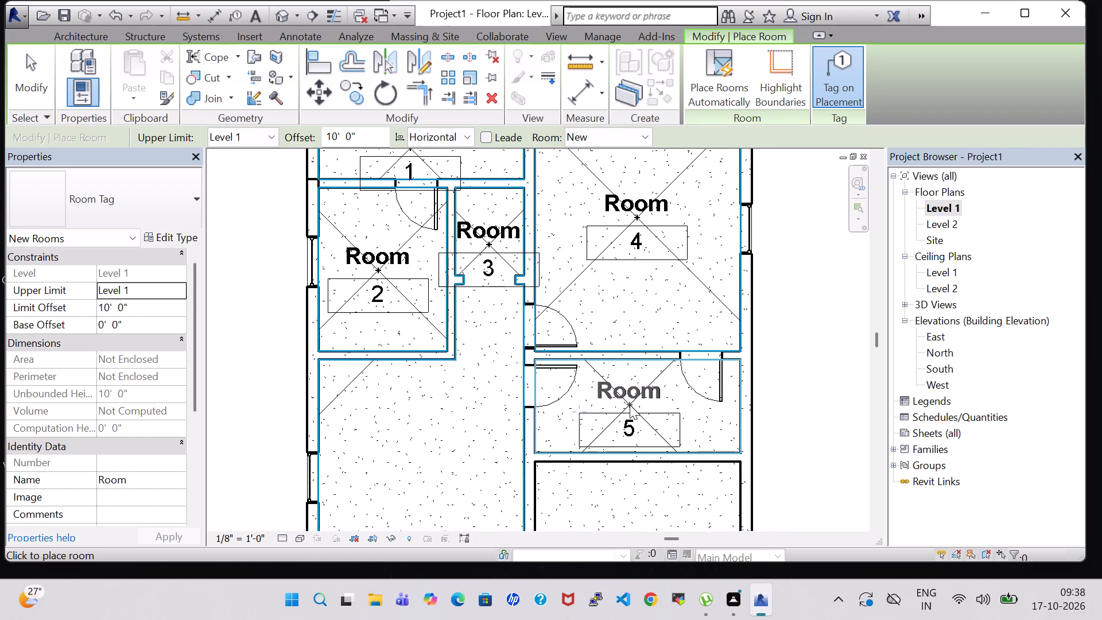
Place a tagged room in the large west-side room north of the double doors, and keep it.
middle_click_drag(417, 458, 425, 297)
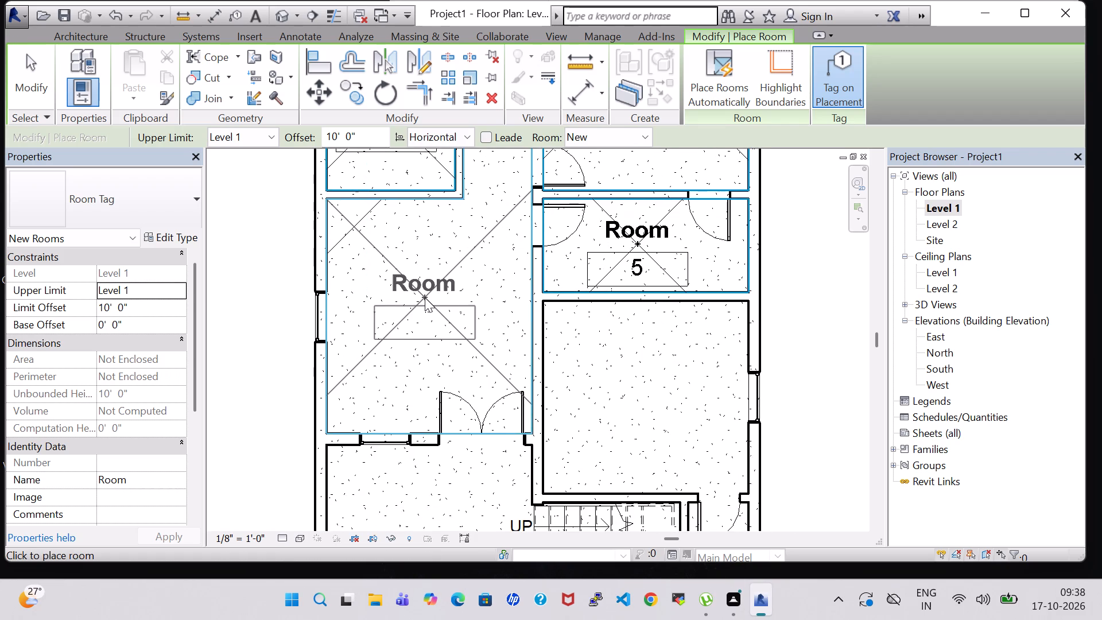
left_click(425, 297)
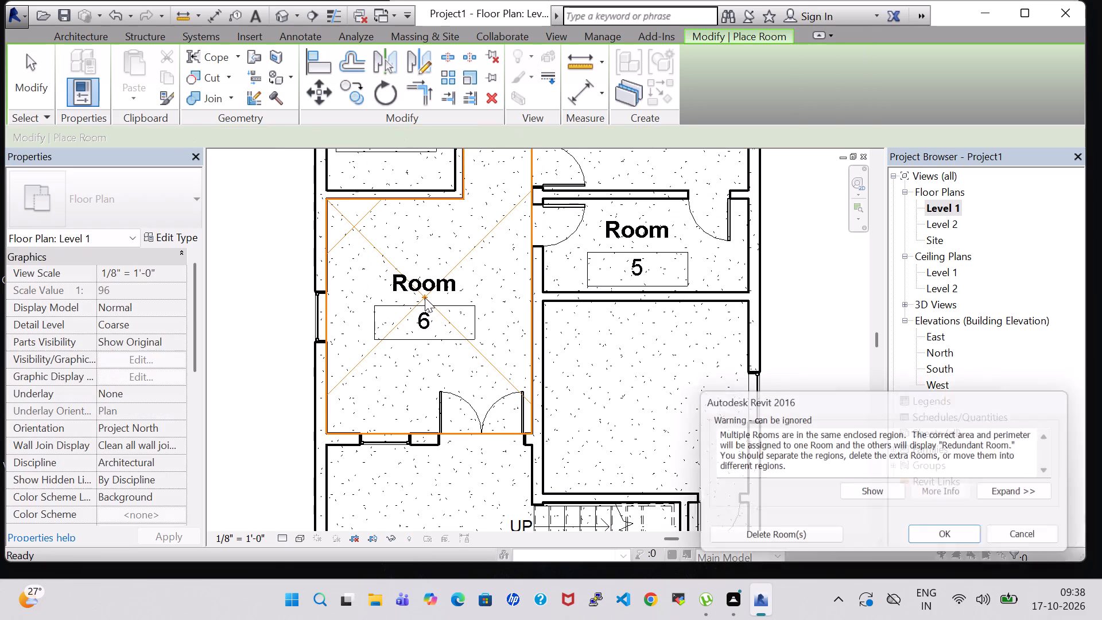
left_click(955, 529)
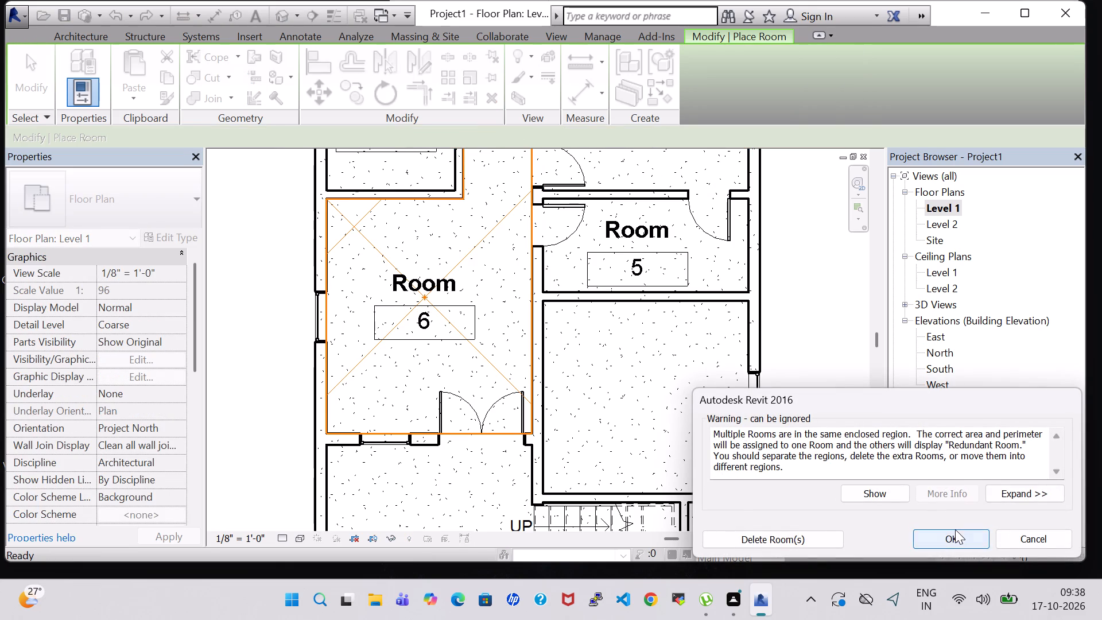
Place tagged rooms in the large east room north of the stair and in the small room east of the stair.
scroll(724, 502, "down", 1)
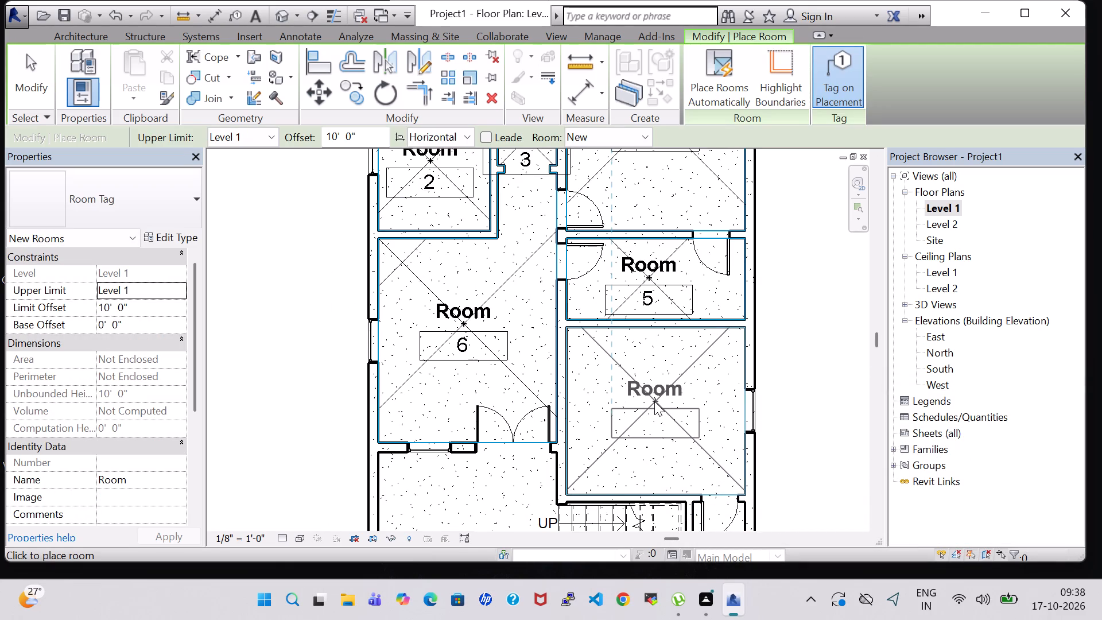
left_click(654, 401)
middle_click_drag(661, 436, 684, 270)
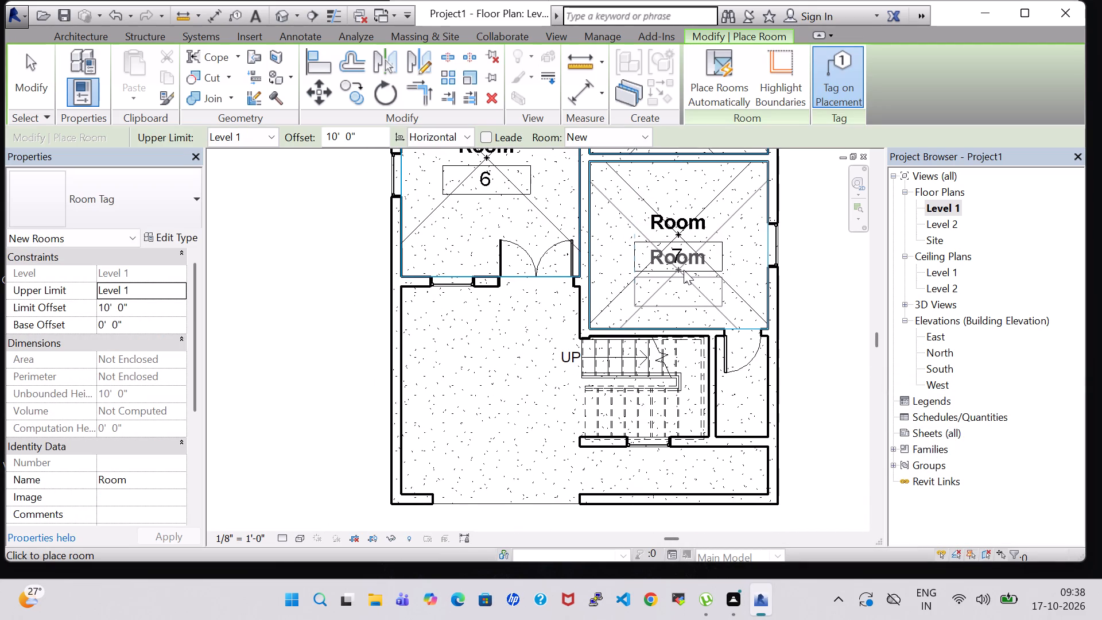
scroll(789, 393, "up", 3)
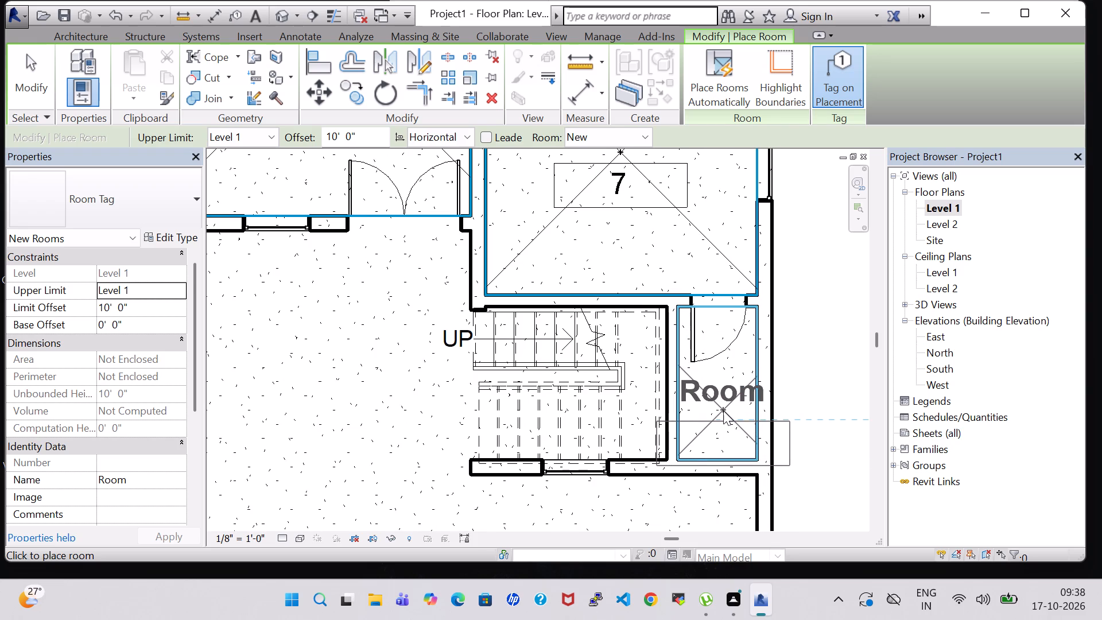
left_click(723, 410)
Place a tagged room in the open southwest area, south of the double doors, and finish placing rooms.
scroll(731, 411, "down", 2)
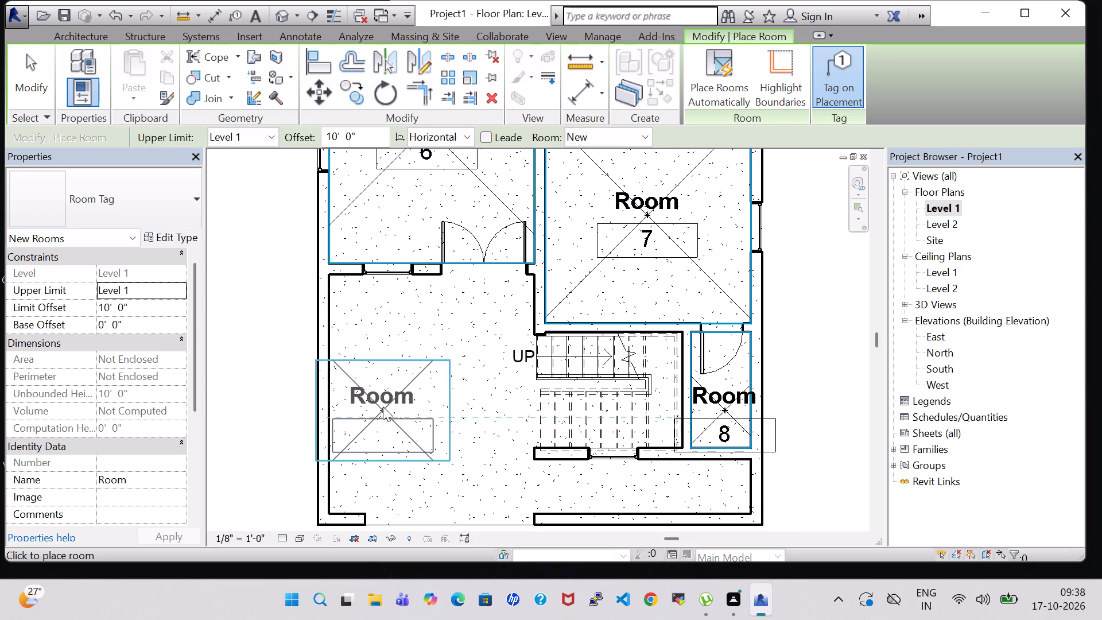
left_click(433, 419)
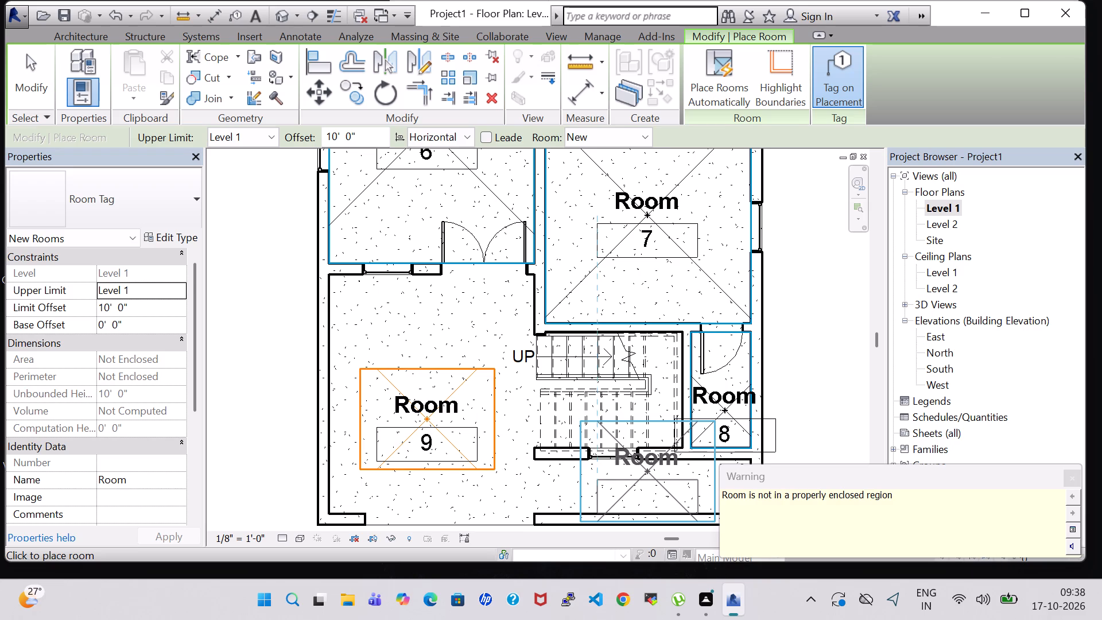
key("Escape")
left_click(1080, 480)
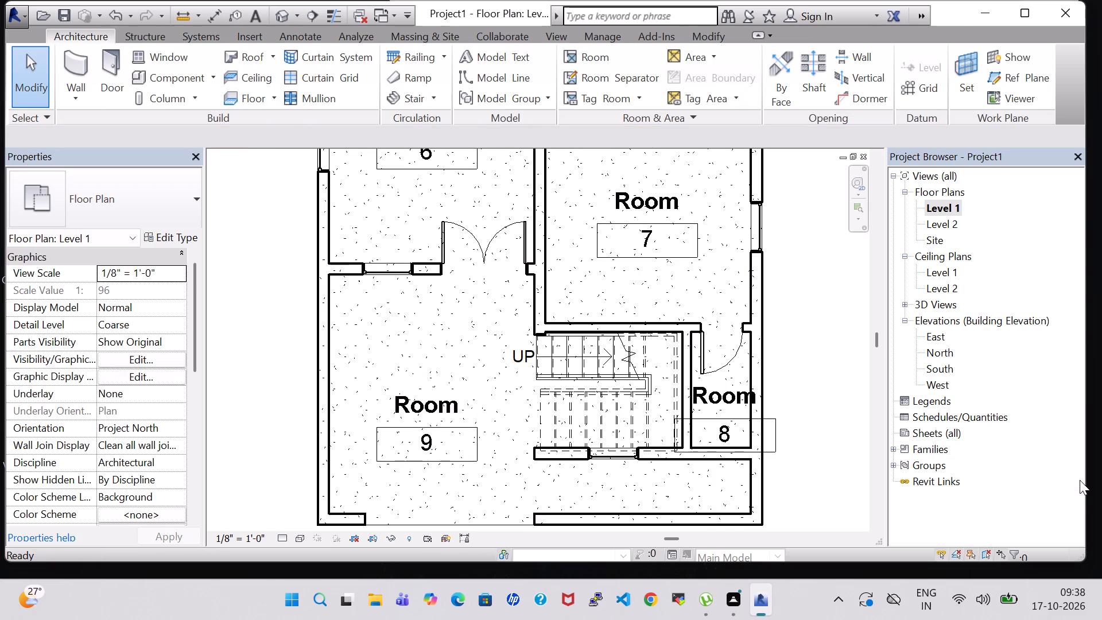
Turn off Show Room Number in the Room Tag type so the plan's tags show only room names.
scroll(769, 413, "down", 3)
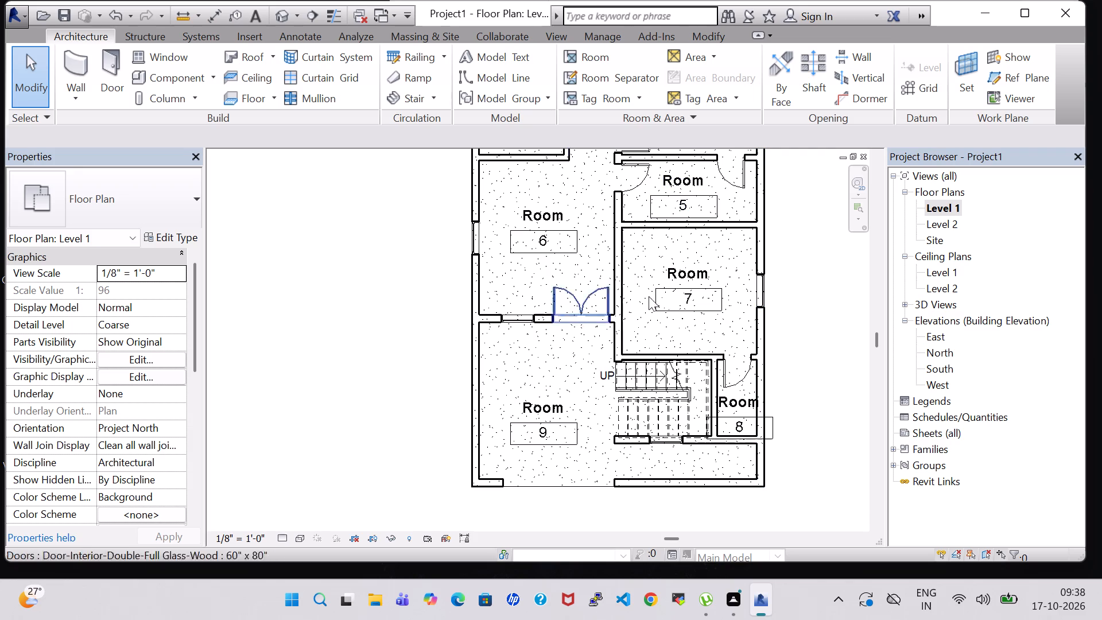
scroll(674, 211, "down", 3)
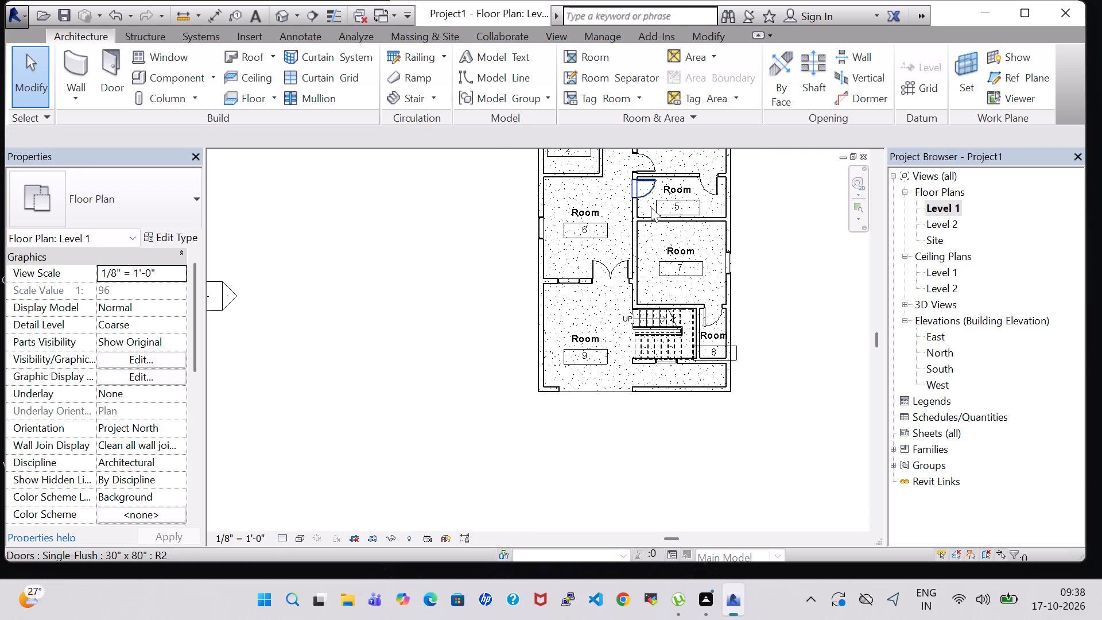
scroll(649, 189, "down", 1)
middle_click_drag(742, 256, 633, 424)
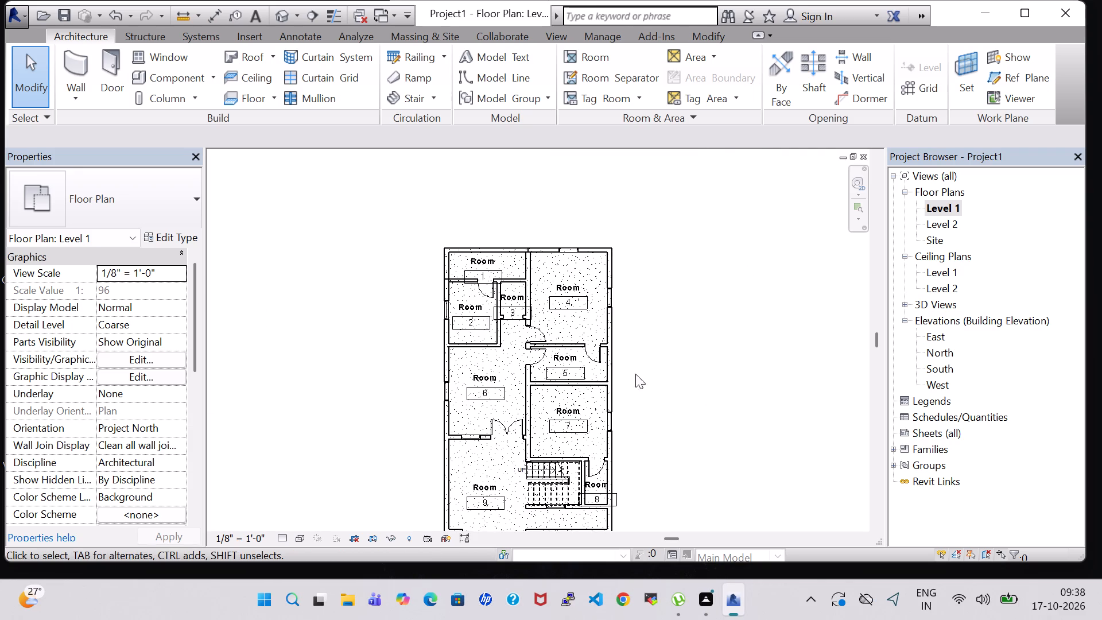
middle_click_drag(653, 328, 673, 270)
scroll(673, 270, "up", 1)
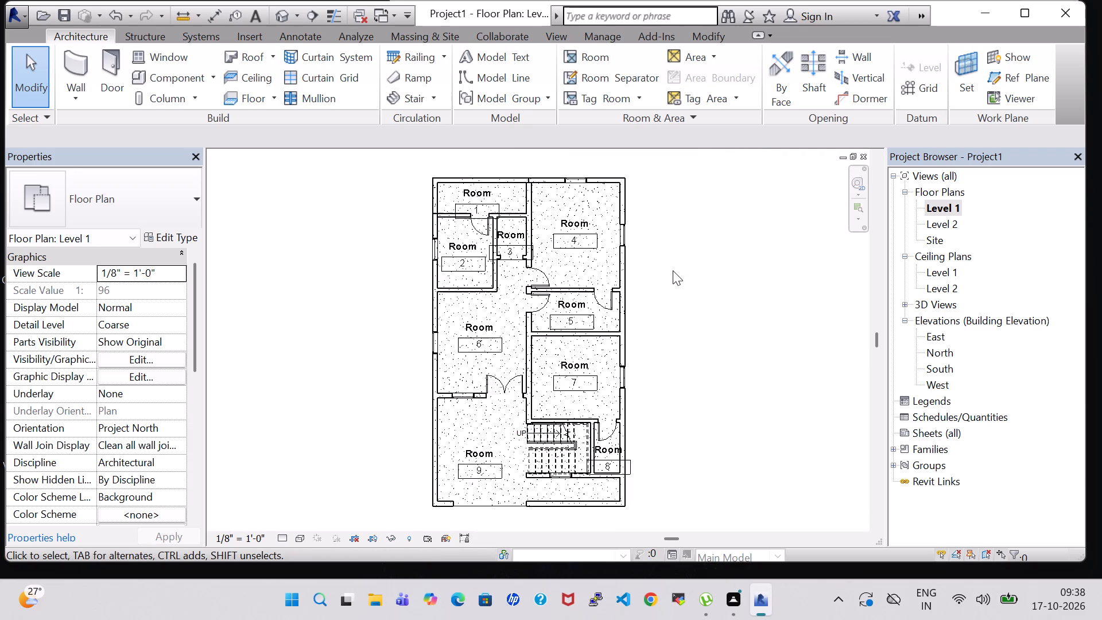
left_click(479, 189)
left_click(735, 237)
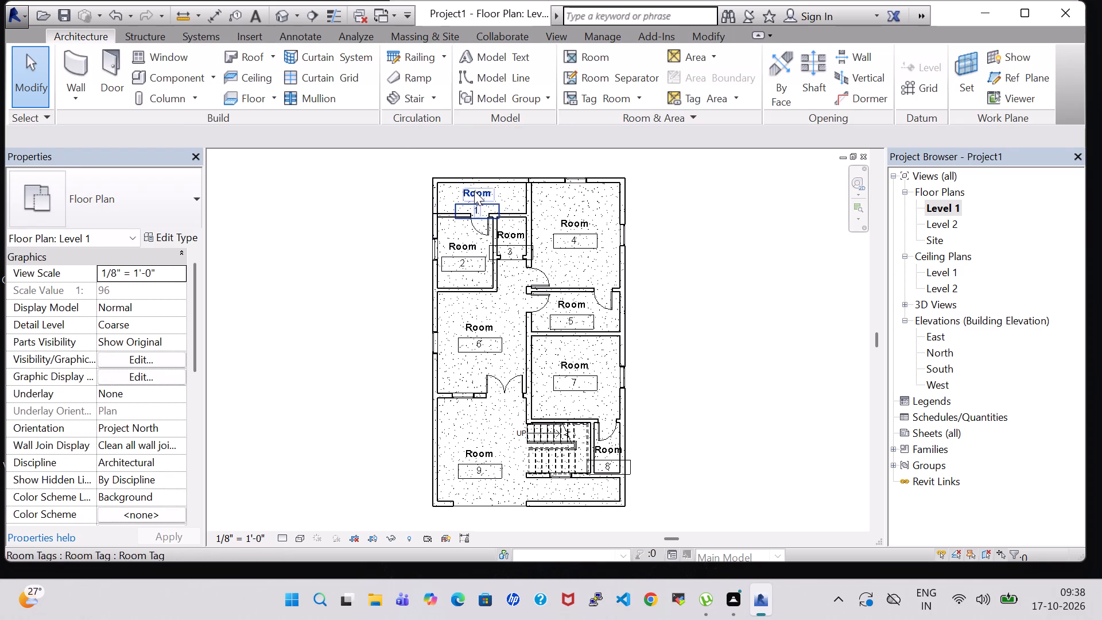
left_click(474, 191)
left_click(177, 238)
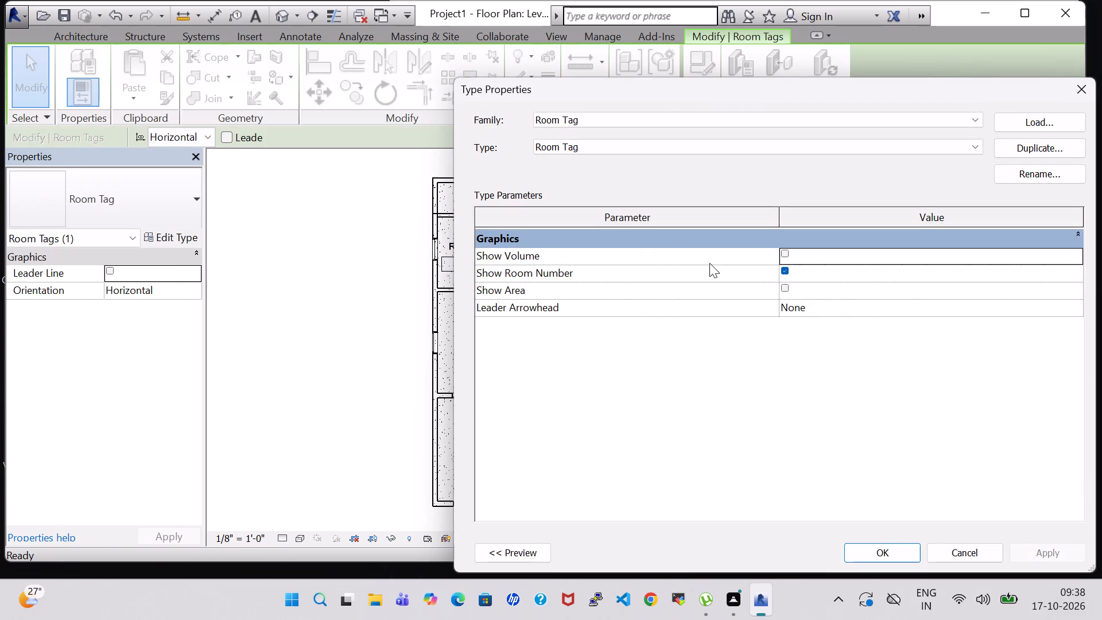
left_click(787, 270)
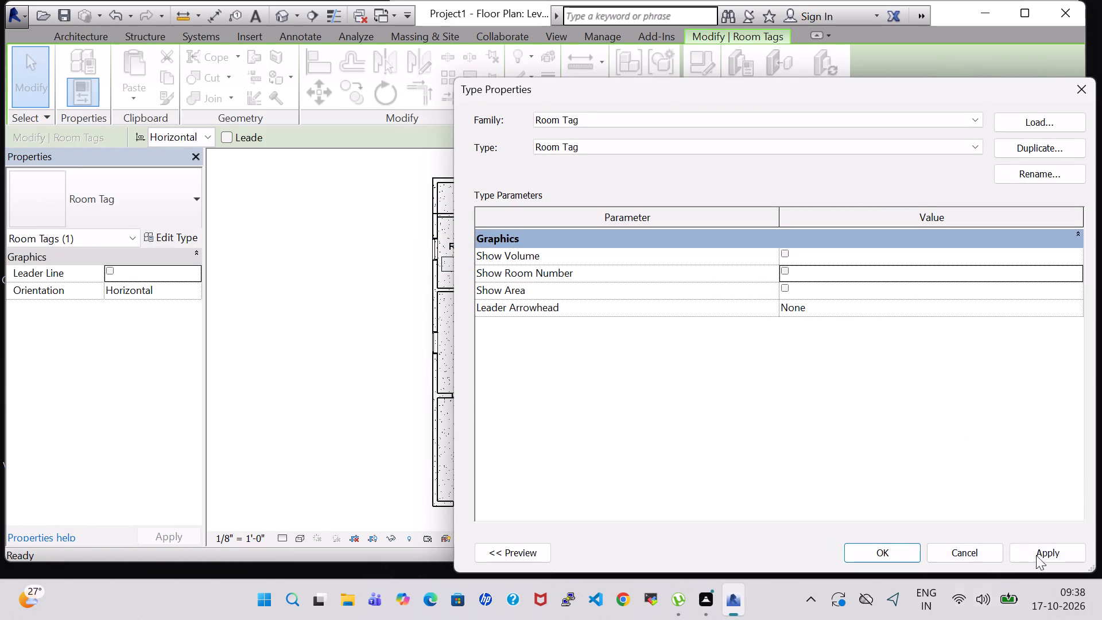
left_click(1044, 546)
left_click(874, 556)
left_click(293, 358)
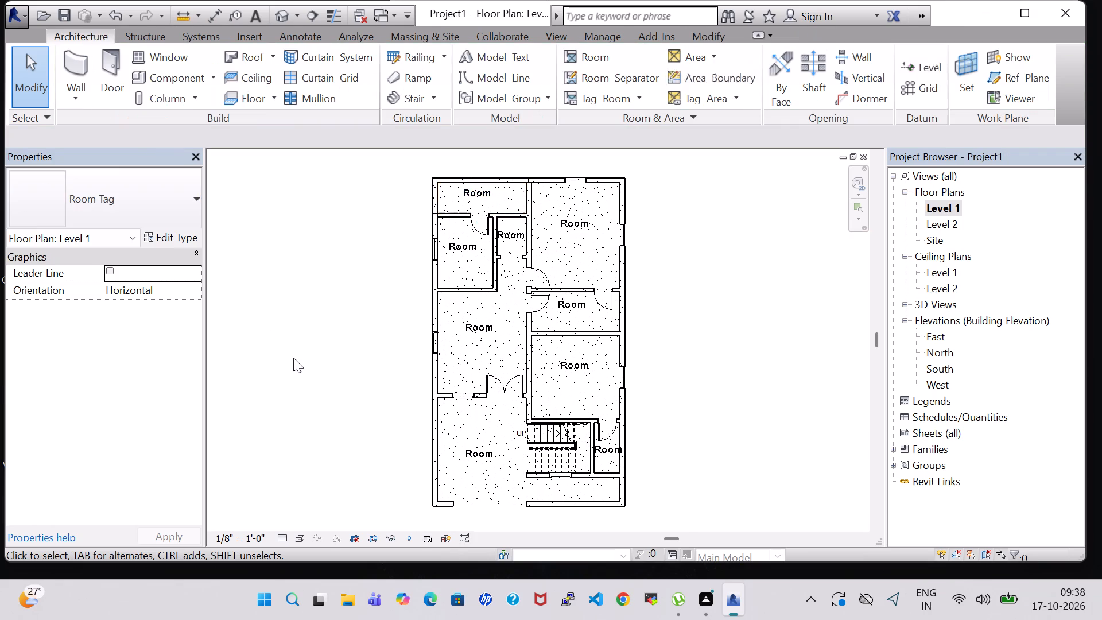
Rename the narrow northwest room's tag as Wash Area.
scroll(495, 249, "up", 7)
middle_click_drag(495, 249, 506, 404)
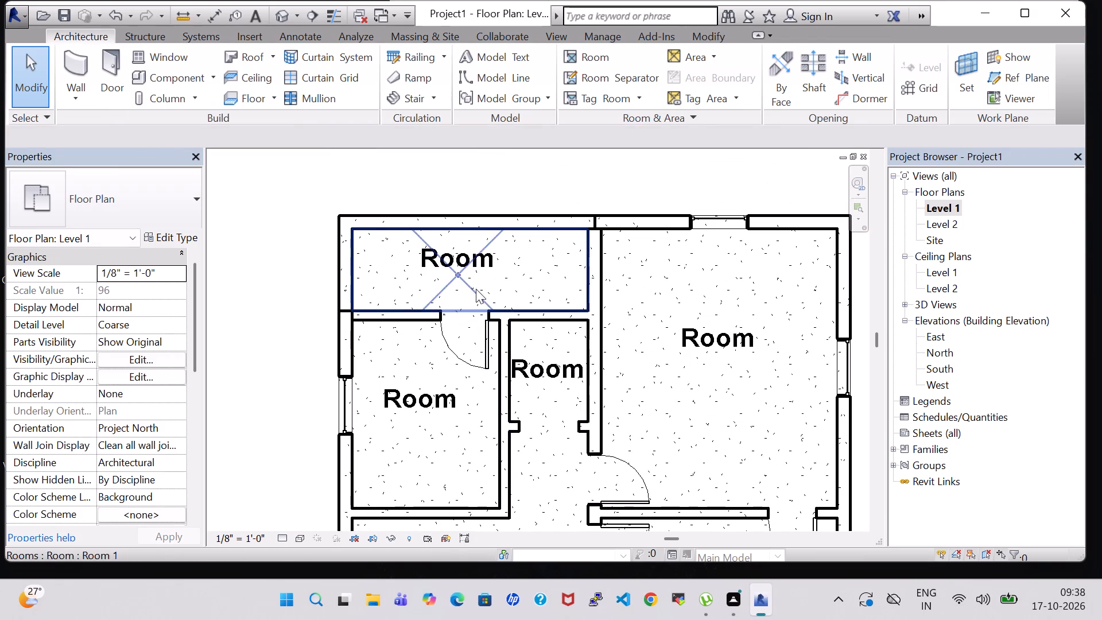
double_click(468, 268)
key("BackSpace")
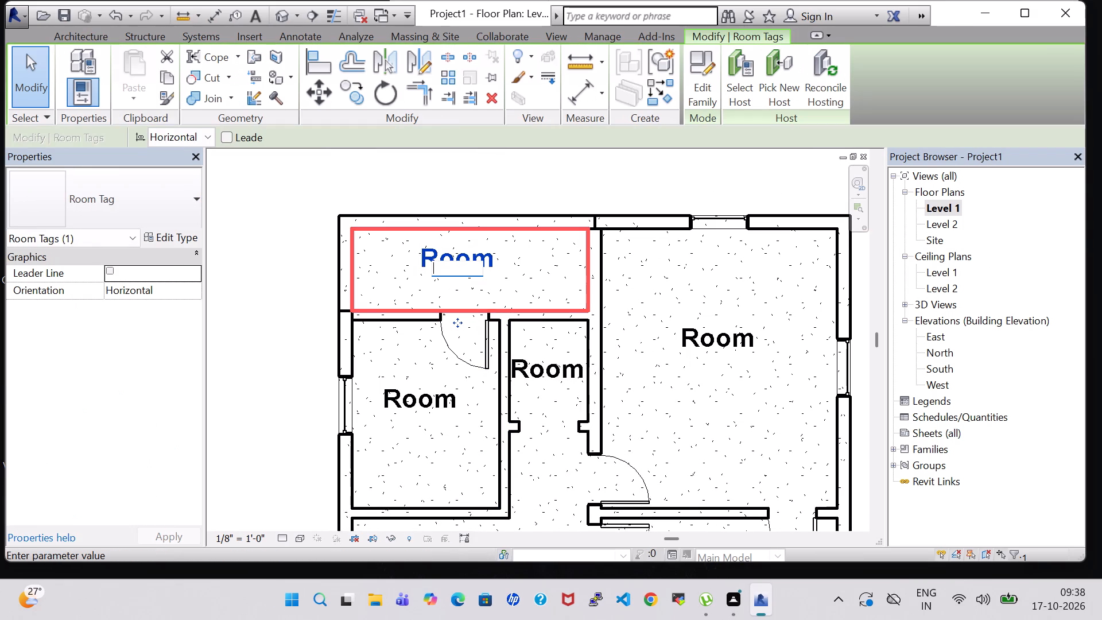
type("WASH")
key("BackSpace")
key("BackSpace")
key("BackSpace")
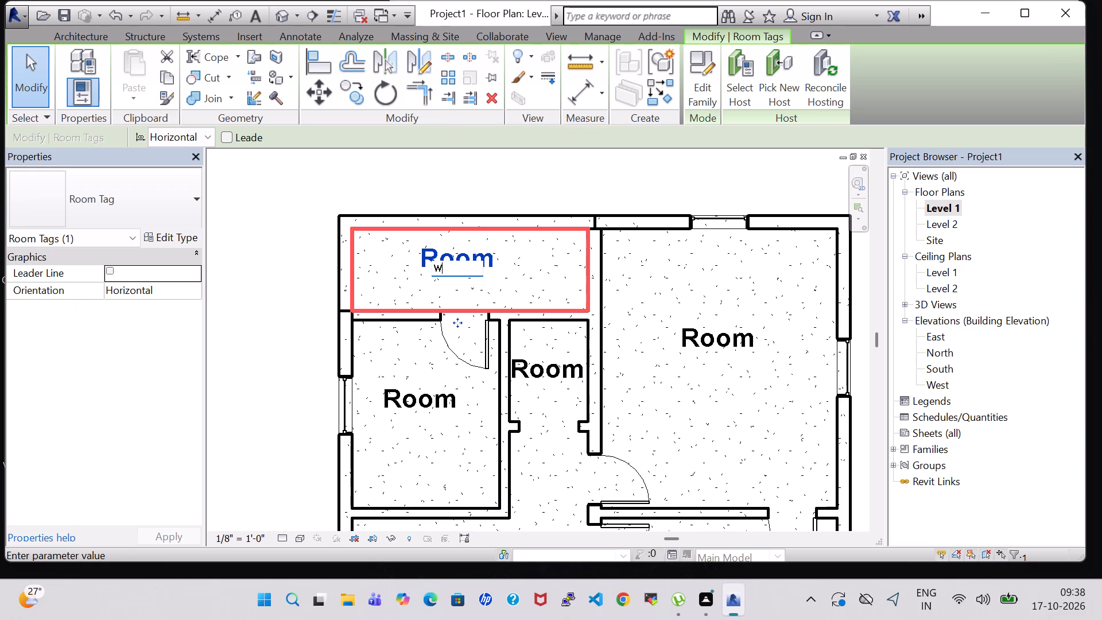
type("ash")
key("space")
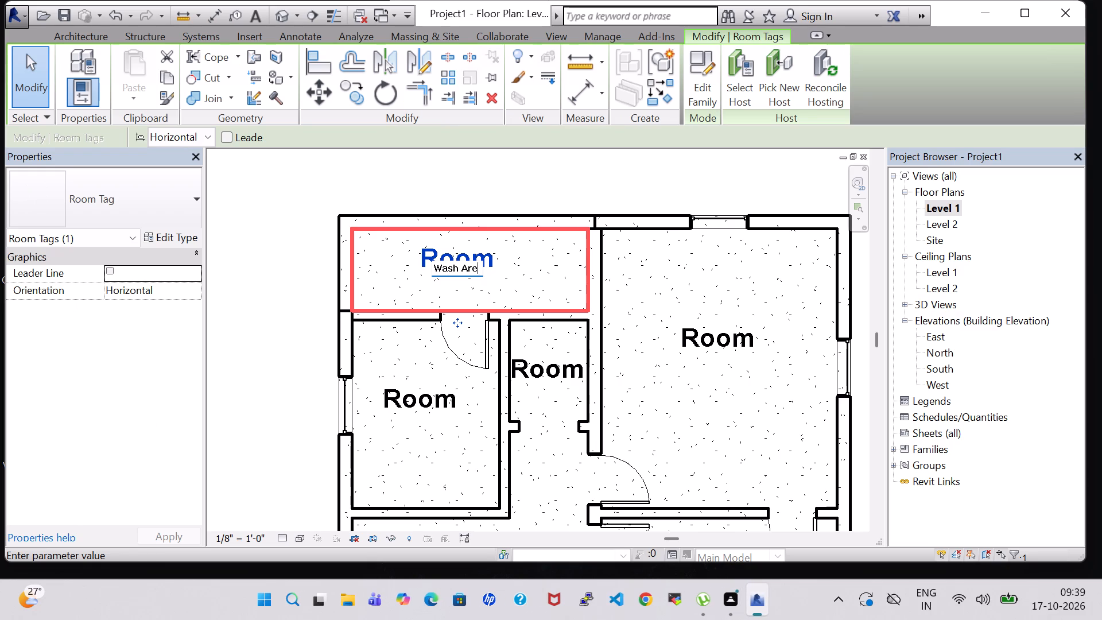
key("Return")
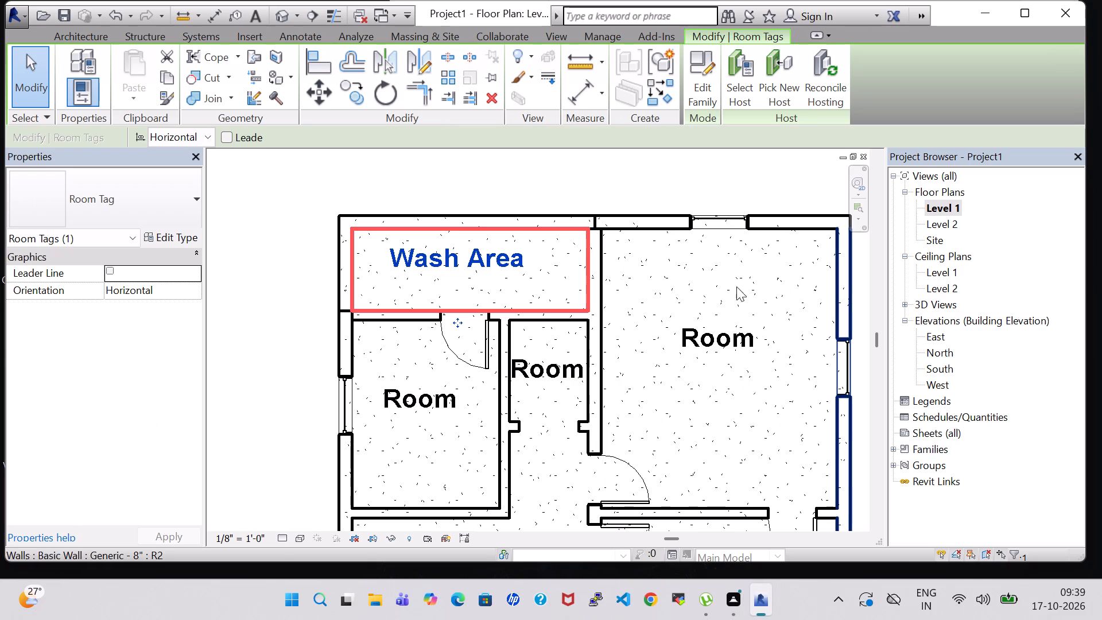
Rename the room directly south of the Wash Area as Kitchen.
double_click(414, 414)
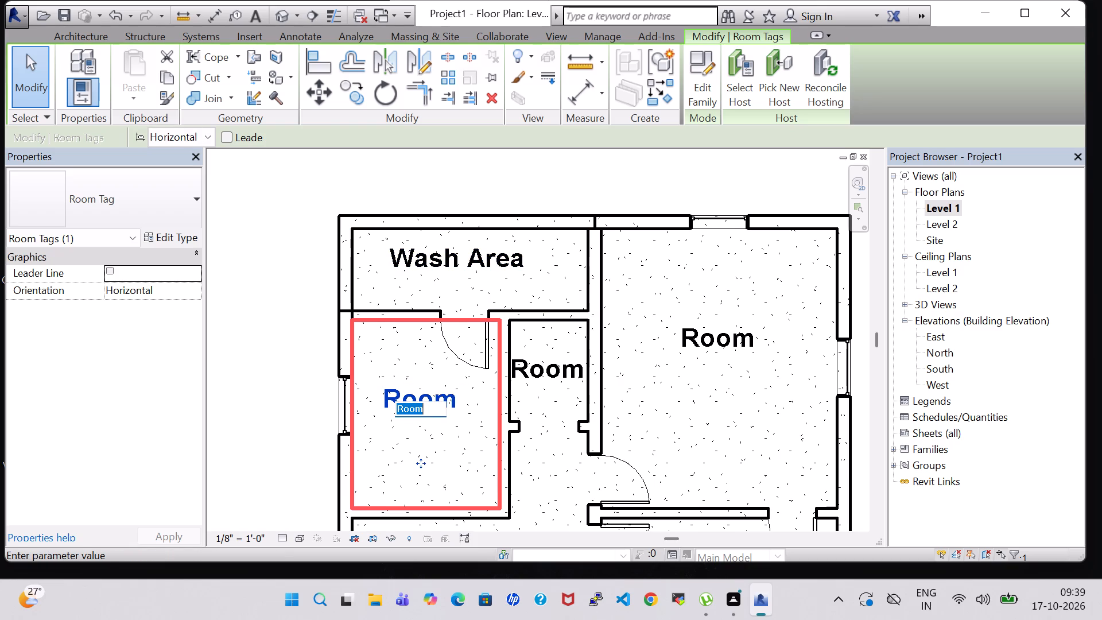
key("BackSpace")
key("k")
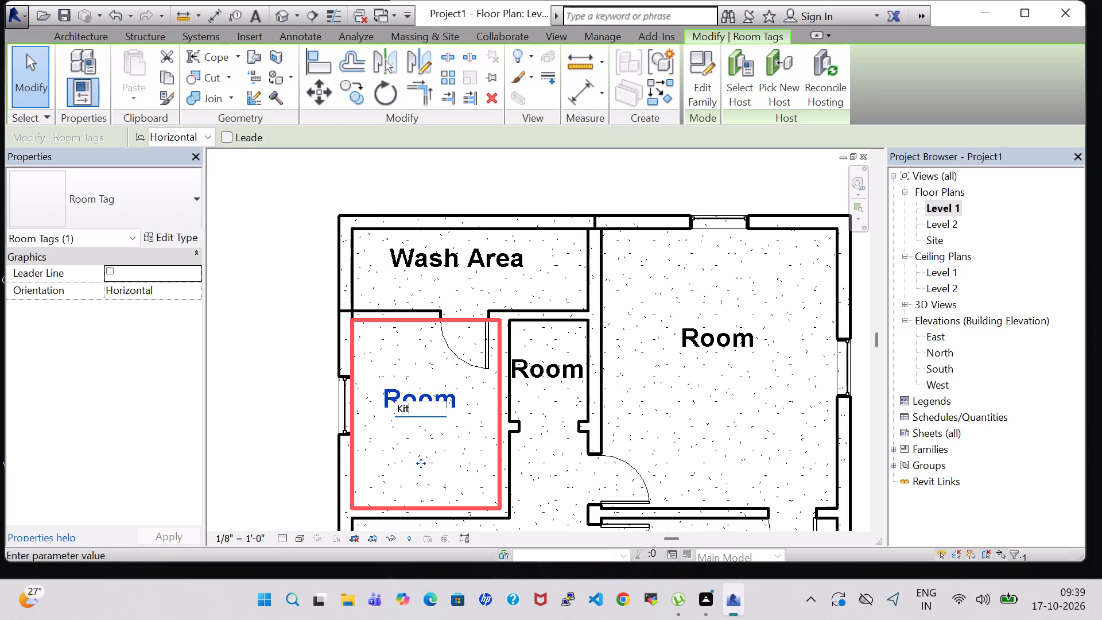
key("Return")
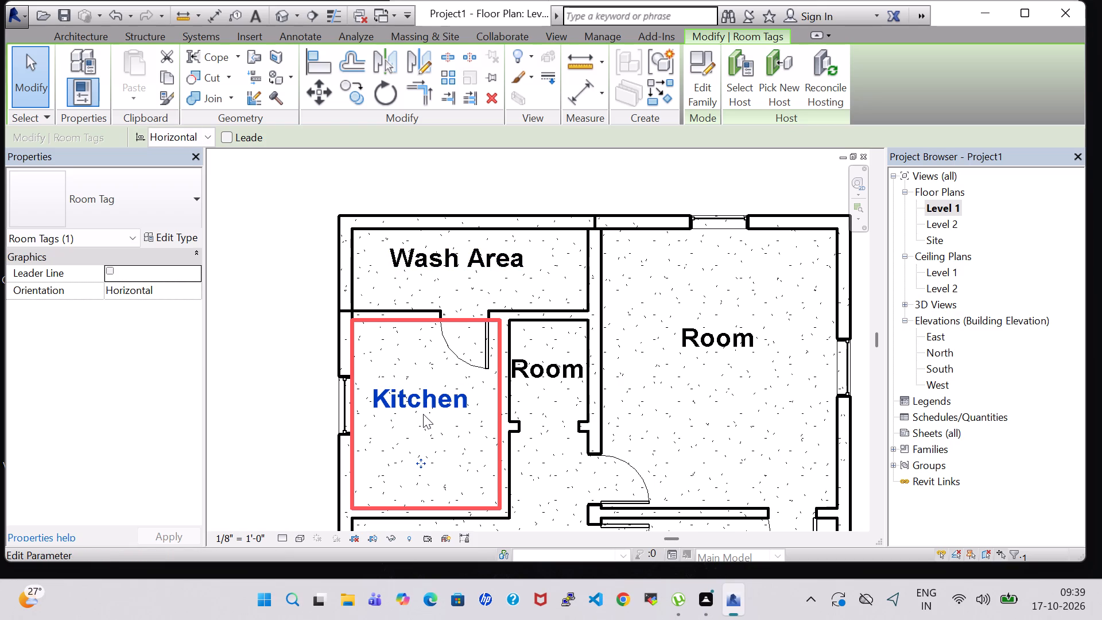
left_click(258, 399)
Rename the small alcove room east of the Kitchen as Store.
double_click(557, 374)
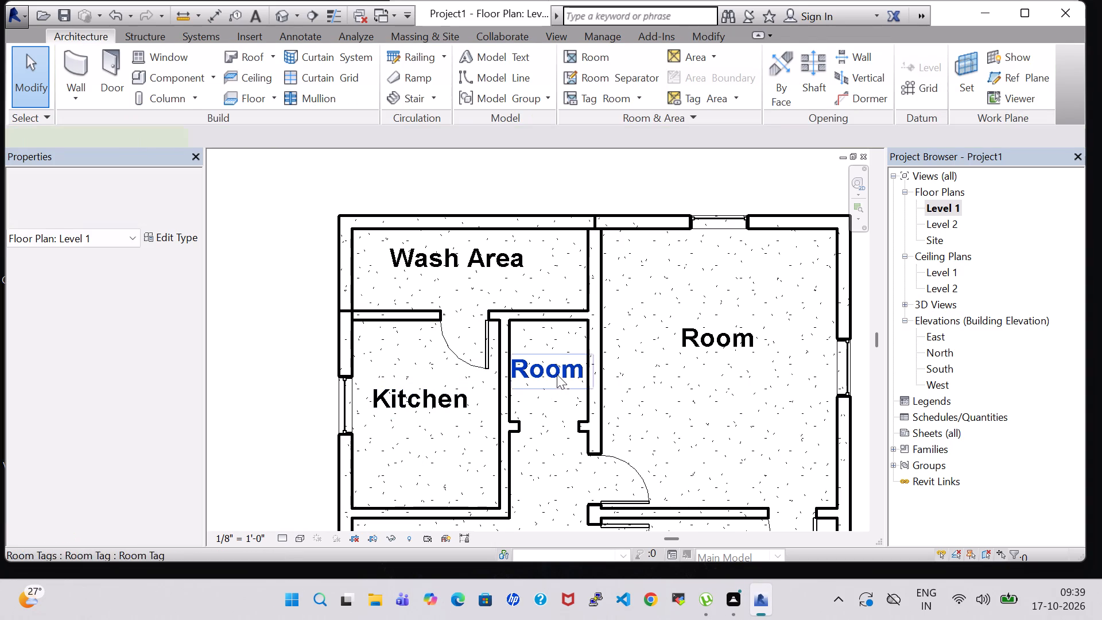
key("BackSpace")
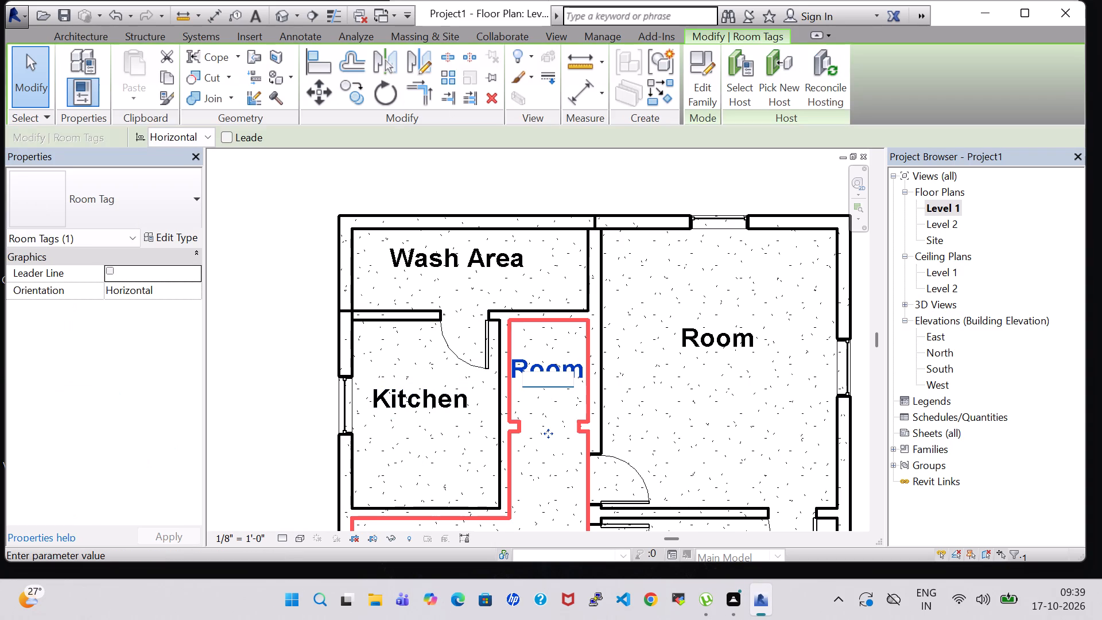
key("s")
type("tore")
key("Return")
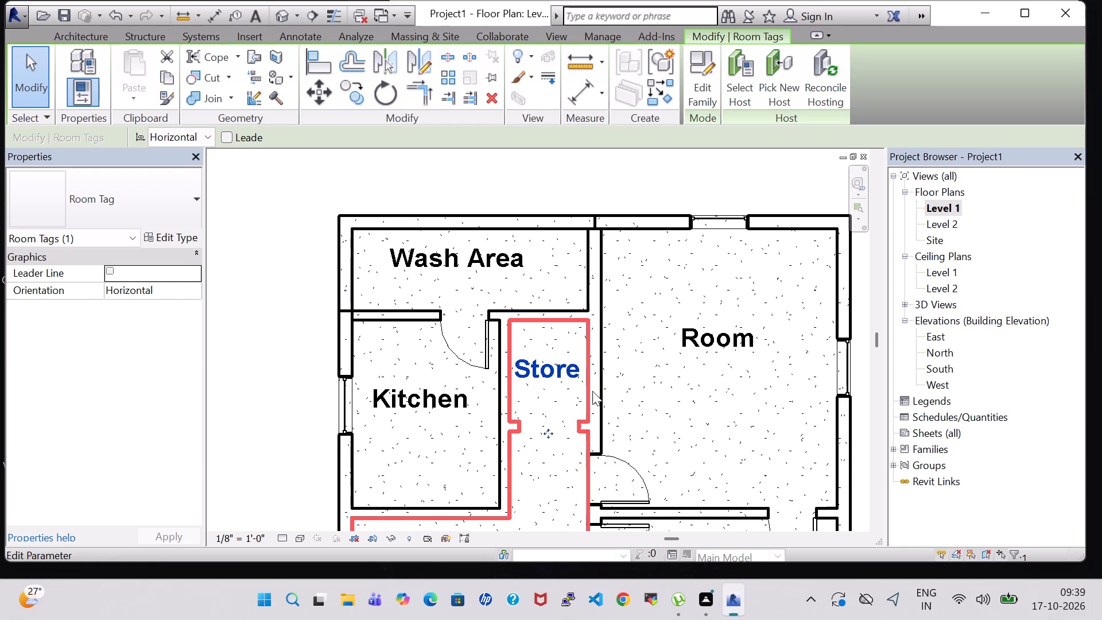
Rename the large northeast room as Master Bed.
double_click(711, 348)
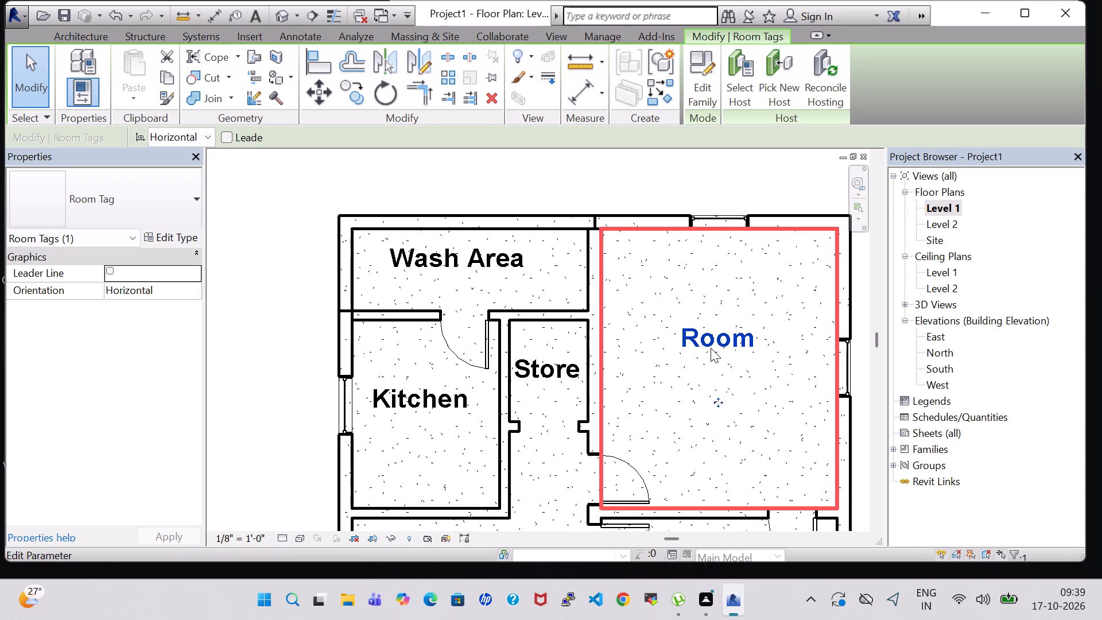
key("BackSpace")
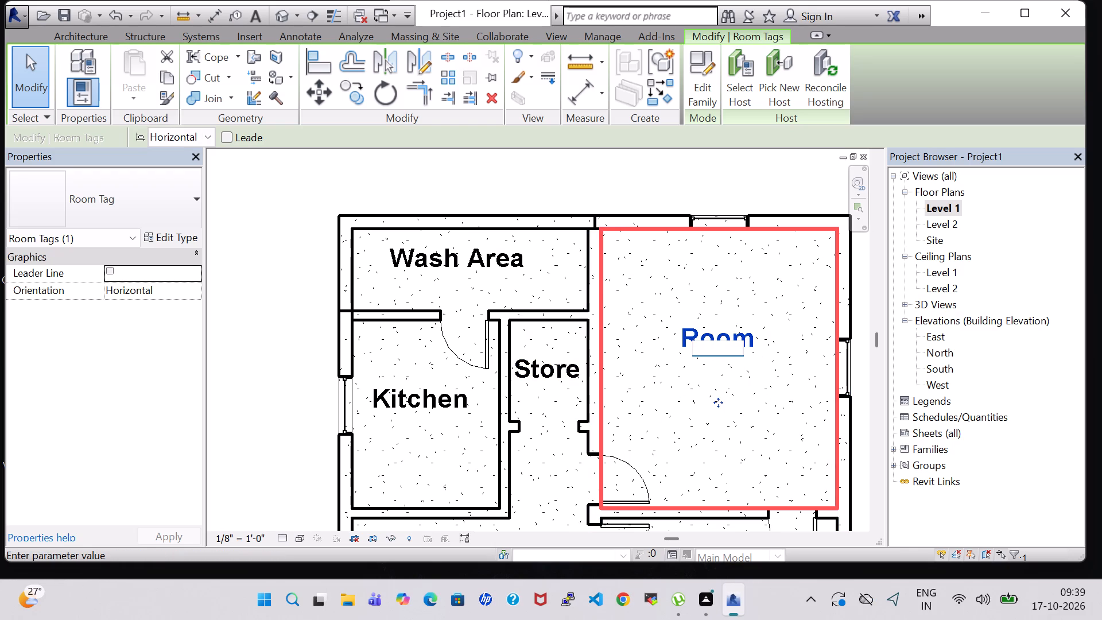
type("aster")
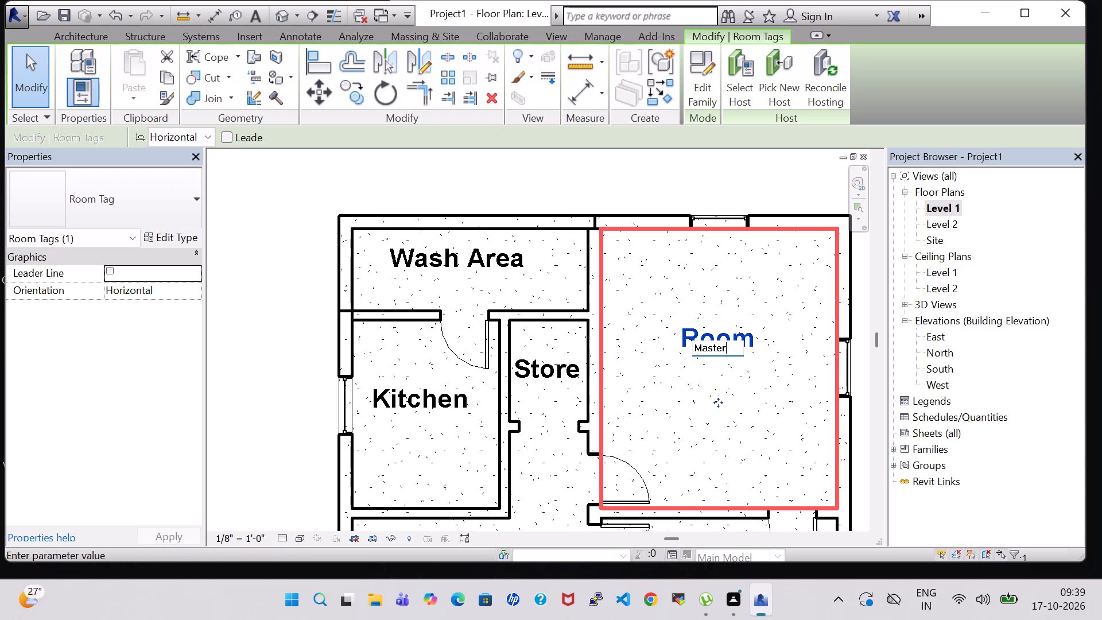
key("space")
type("ed")
key("Return")
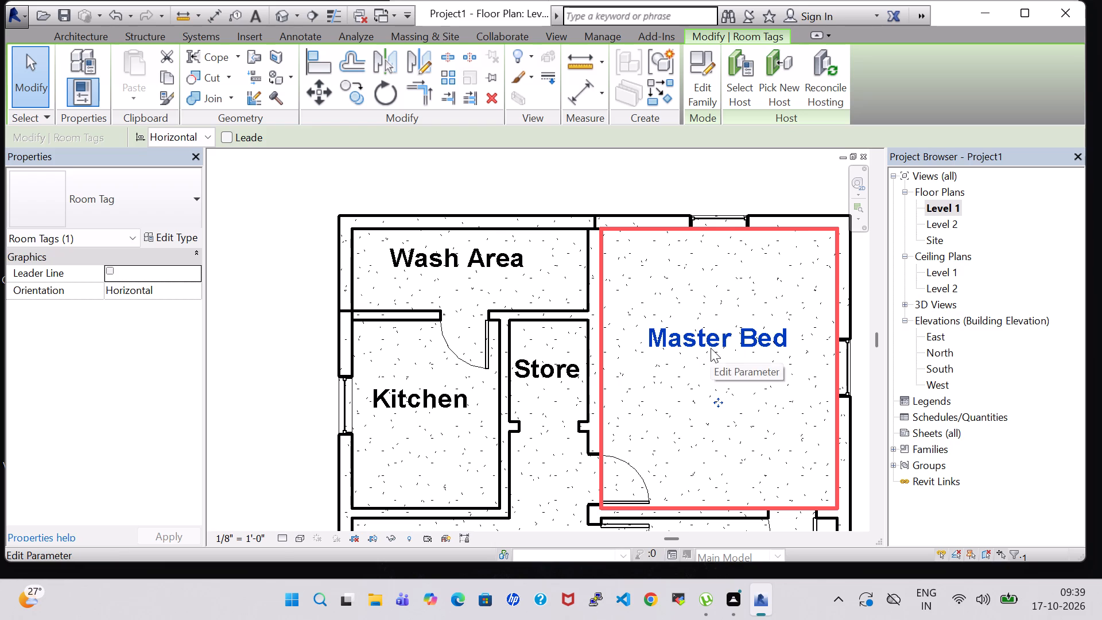
scroll(644, 309, "down", 2)
scroll(540, 373, "down", 1)
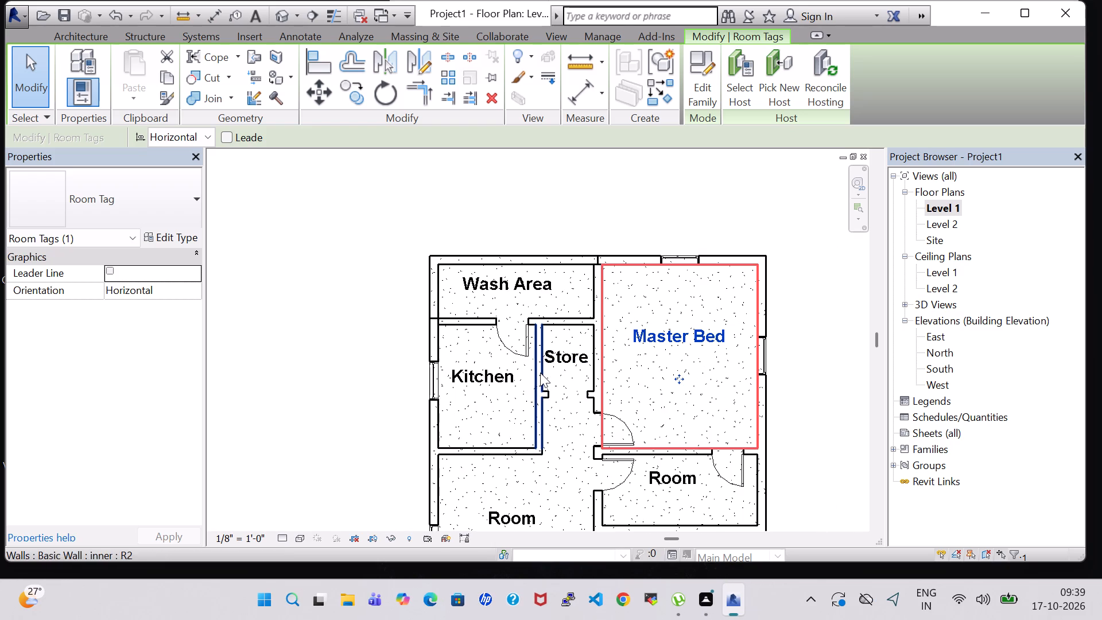
middle_click_drag(540, 373, 472, 288)
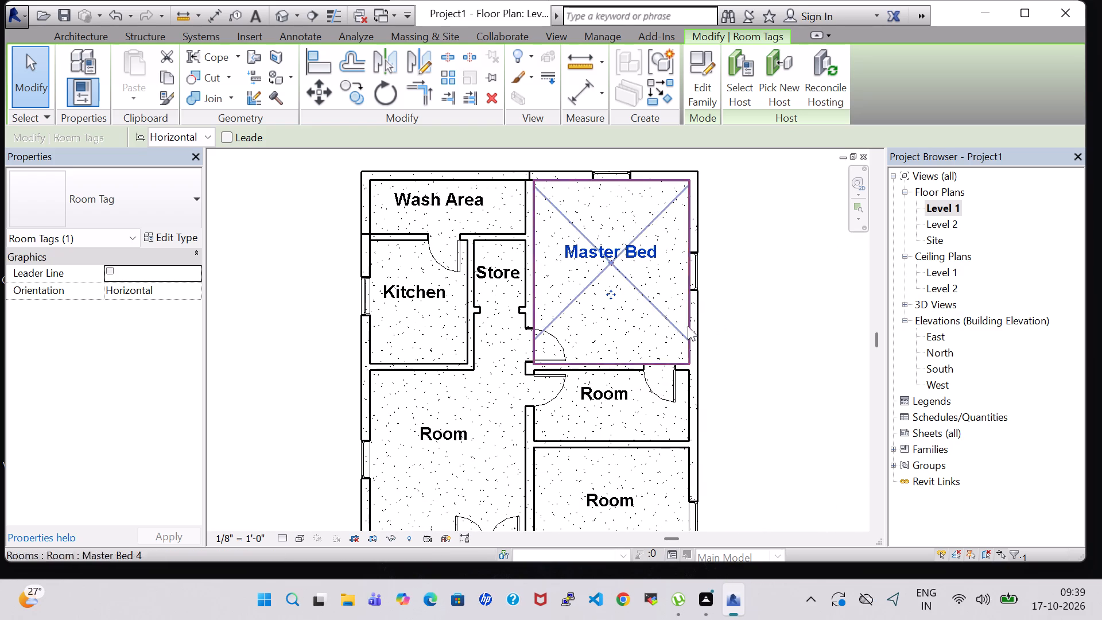
Rename the large room directly south of the Kitchen as Dinning/Living.
double_click(452, 441)
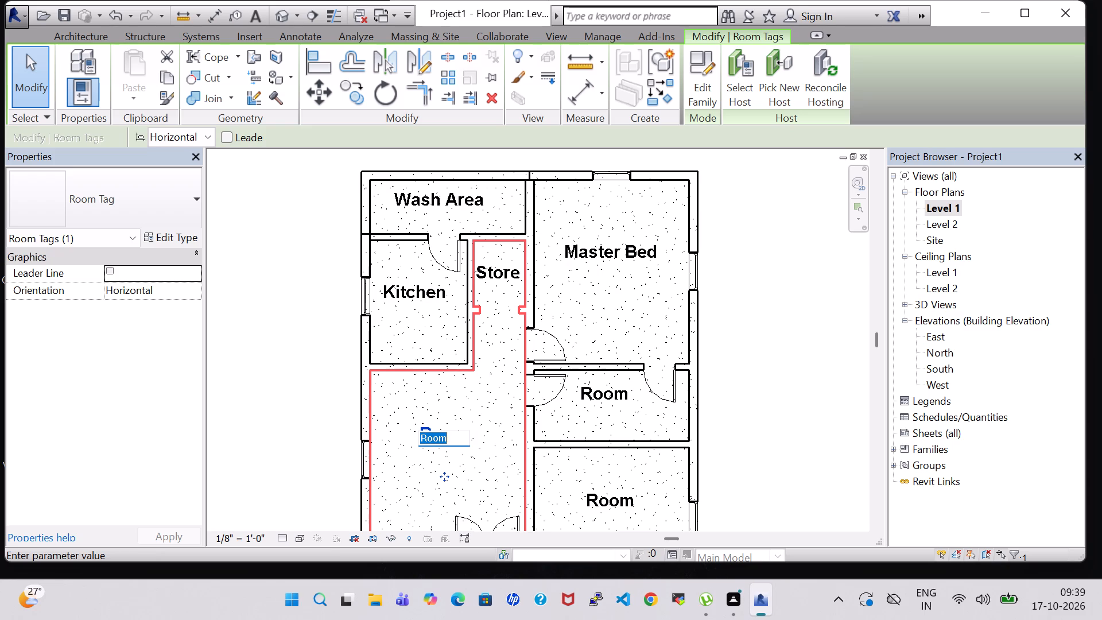
key("BackSpace")
key("d")
type("inning")
key("slash")
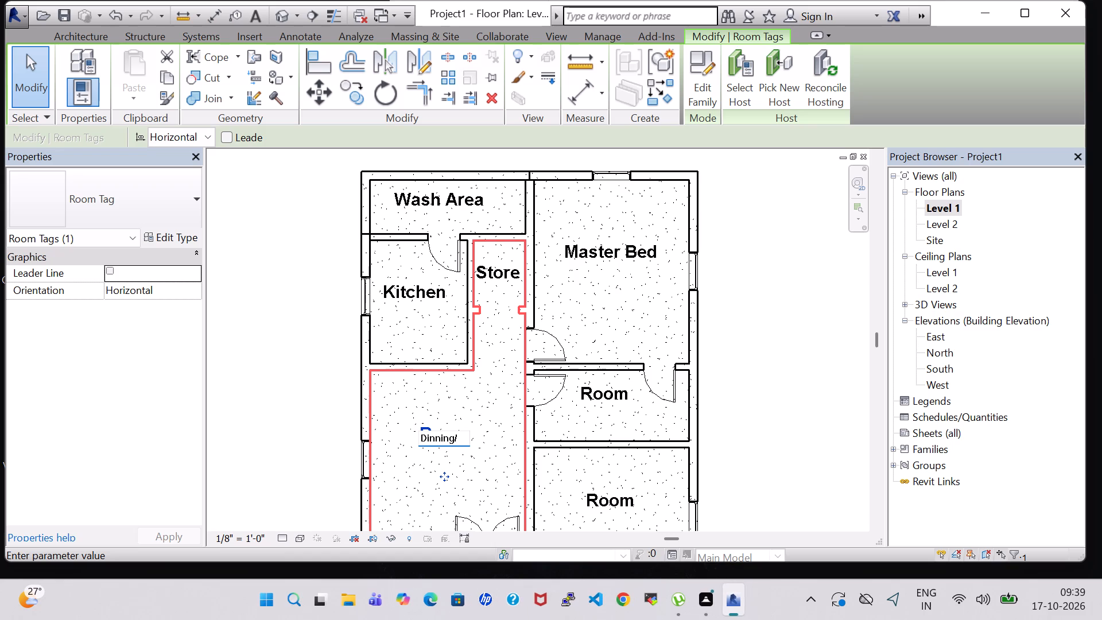
type("ivving")
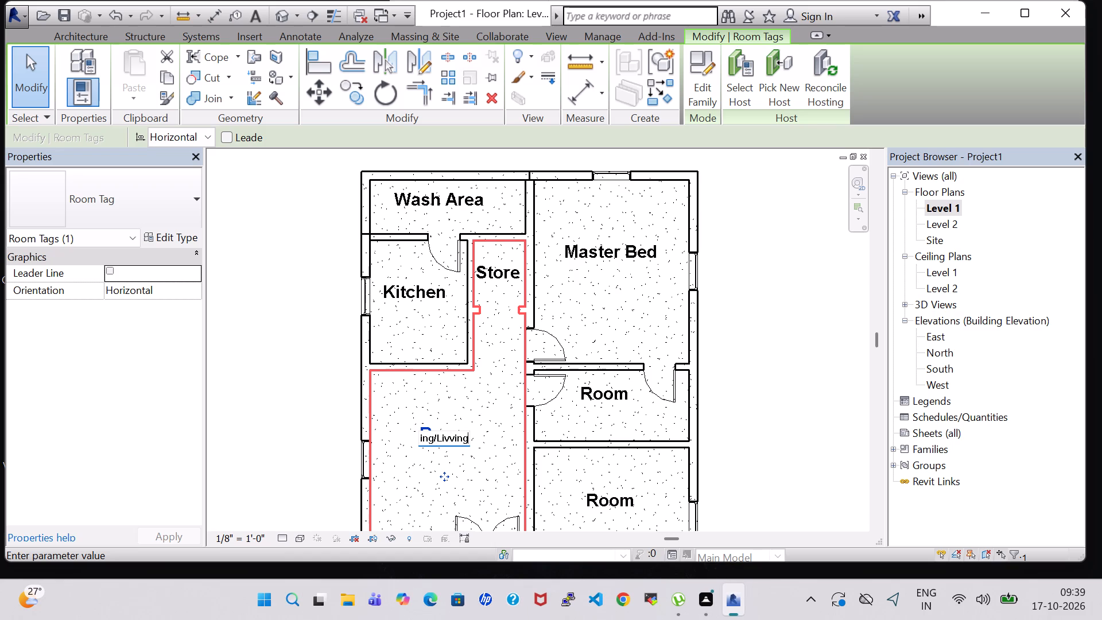
key("space")
type("area")
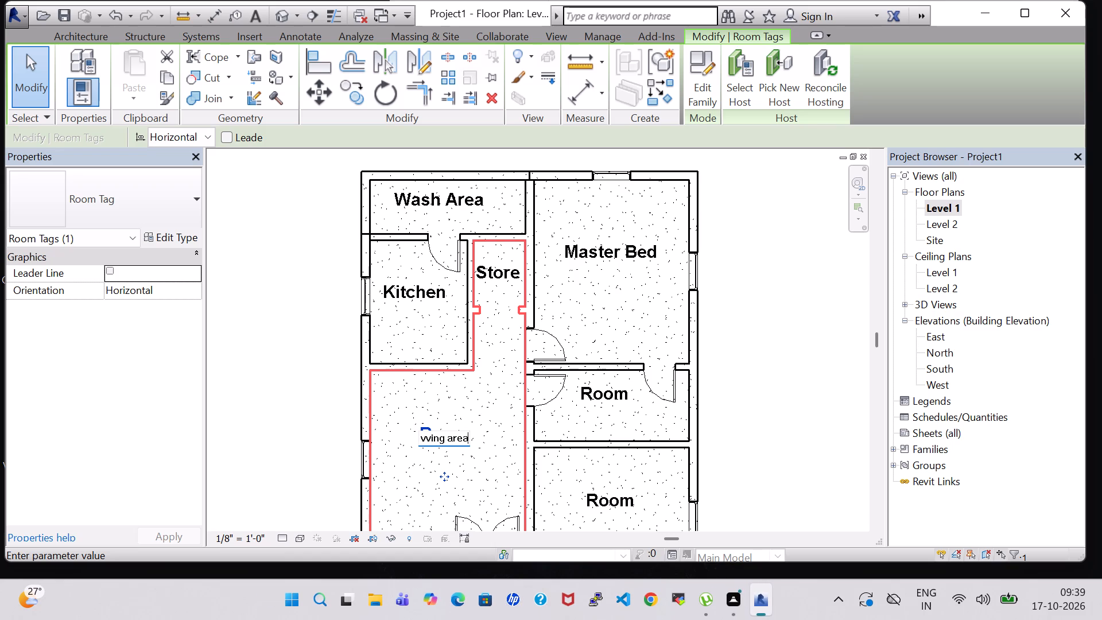
key("BackSpace")
key("BackSpace")
key("BackSpace")
key("BackSpace")
key("Return")
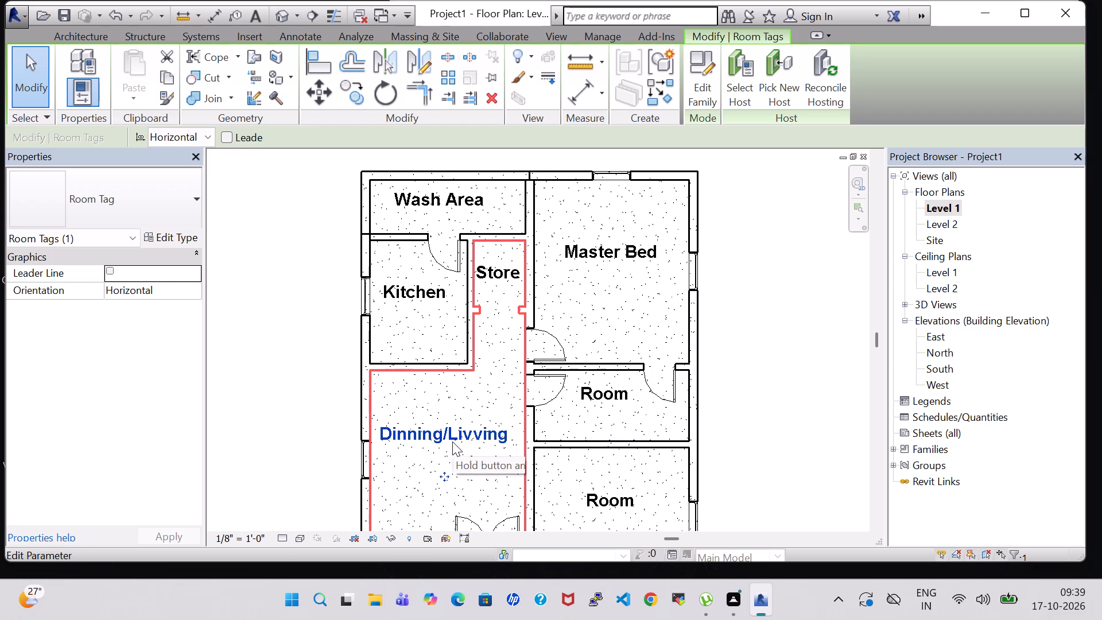
scroll(499, 495, "down", 2)
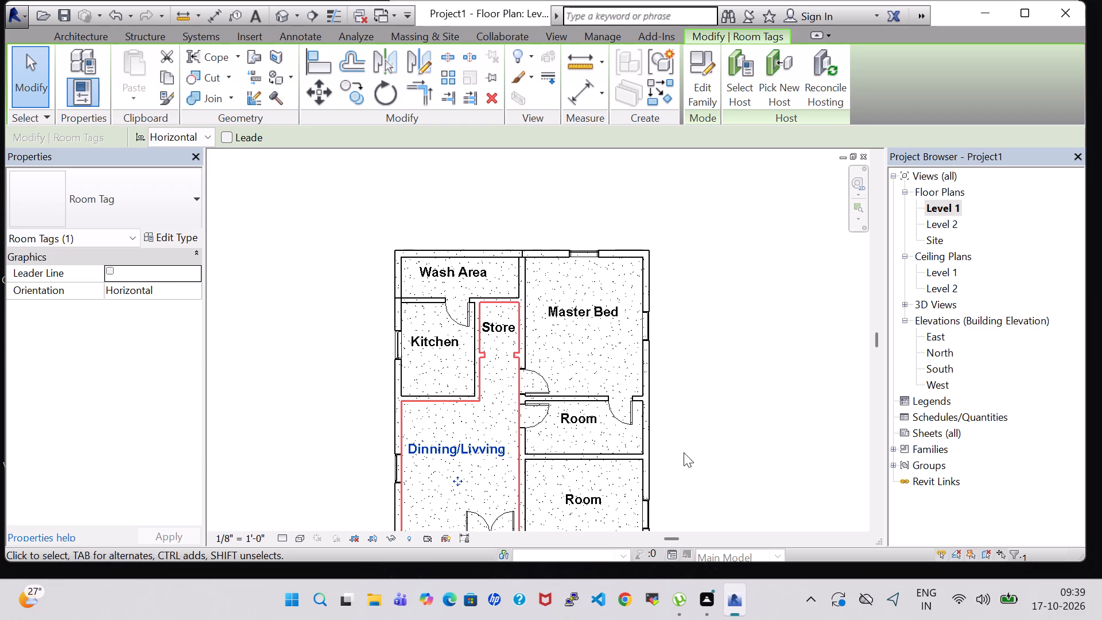
double_click(488, 448)
left_click(470, 454)
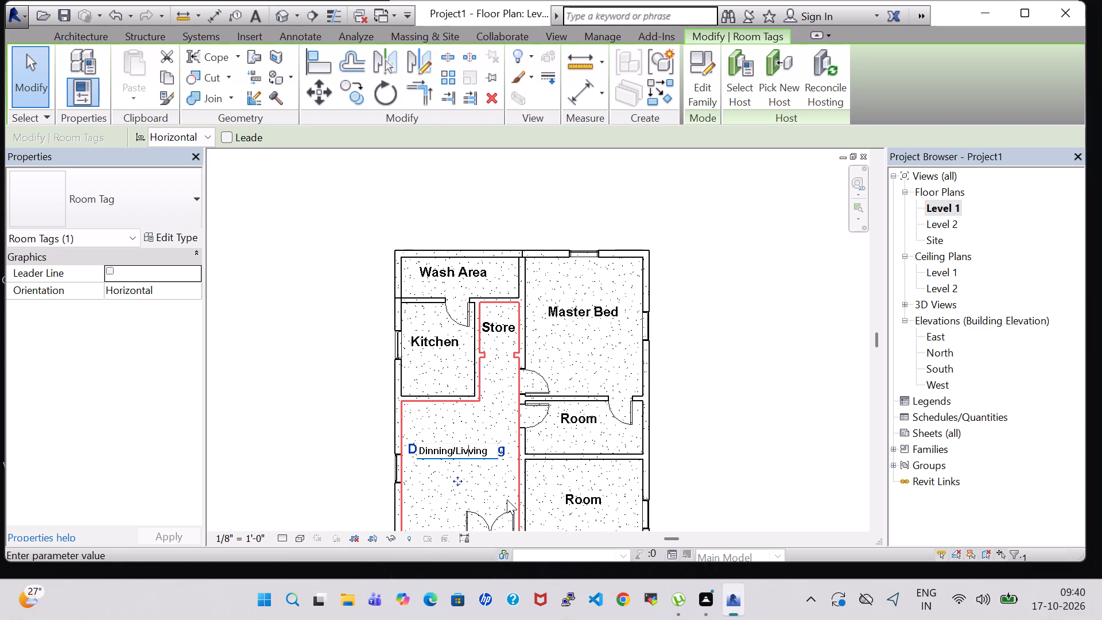
key("BackSpace")
left_click(736, 448)
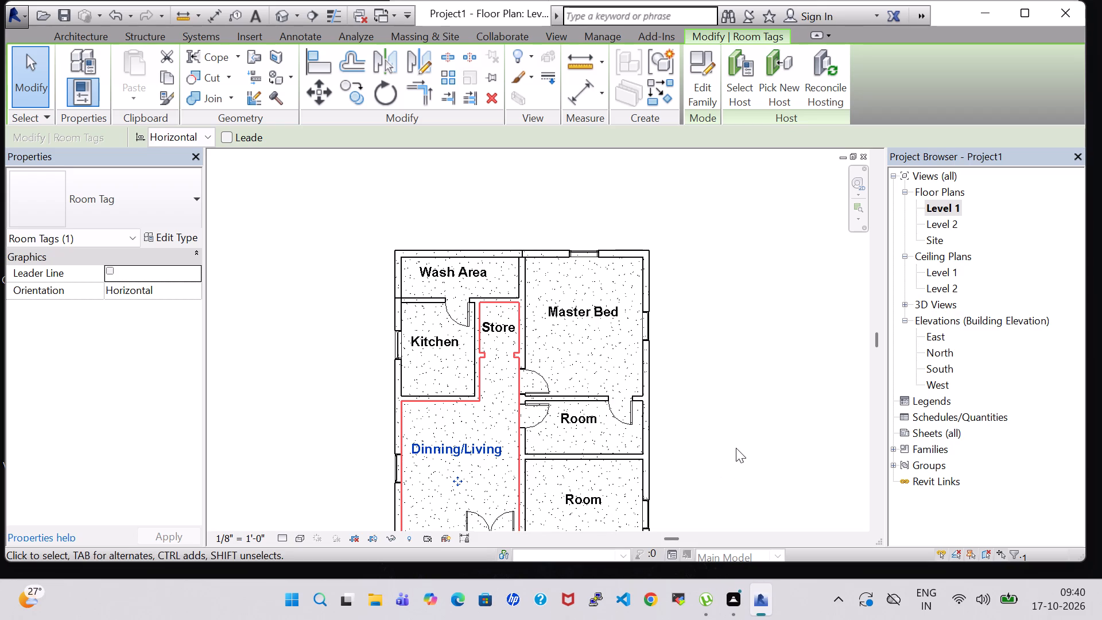
Rename the narrow room directly south of the Master Bed as Toilet.
scroll(736, 448, "down", 1)
middle_click_drag(736, 448, 734, 367)
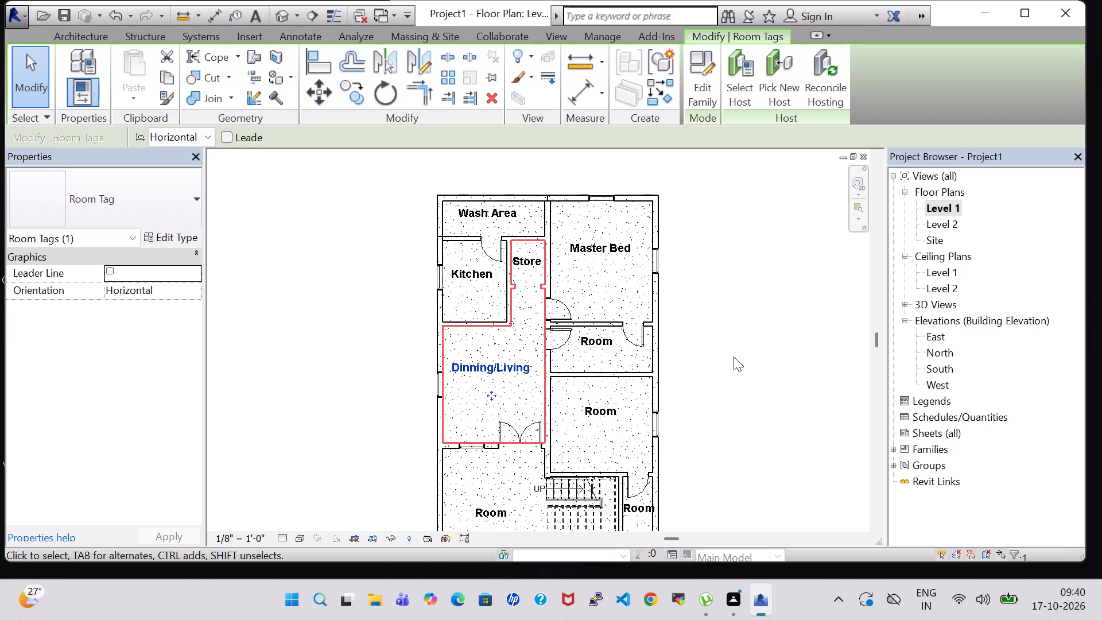
double_click(610, 339)
key("BackSpace")
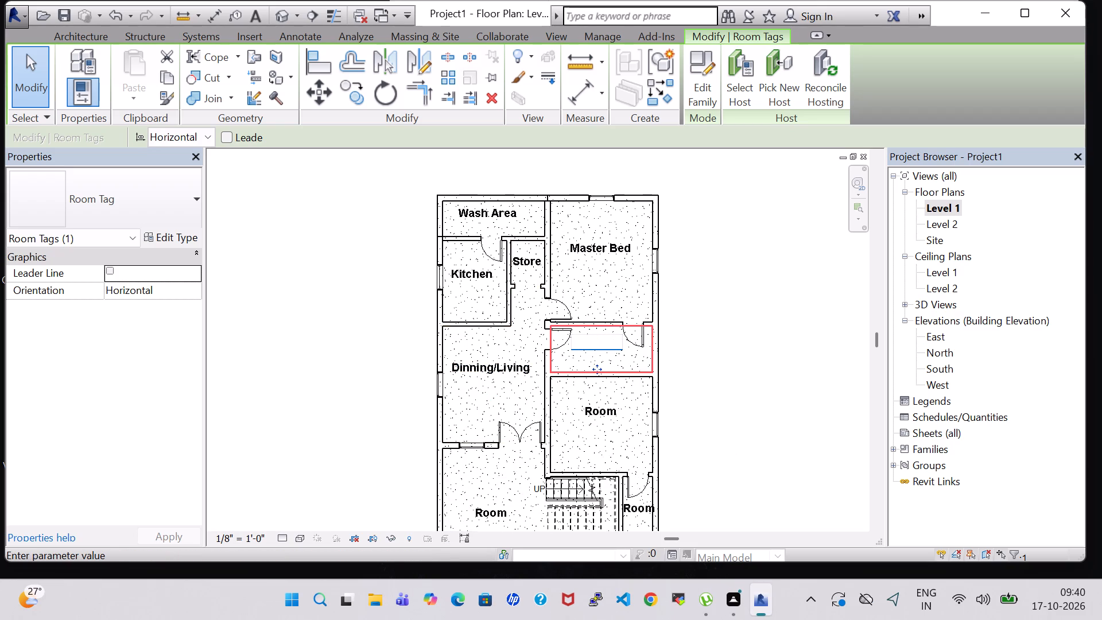
type("oilet")
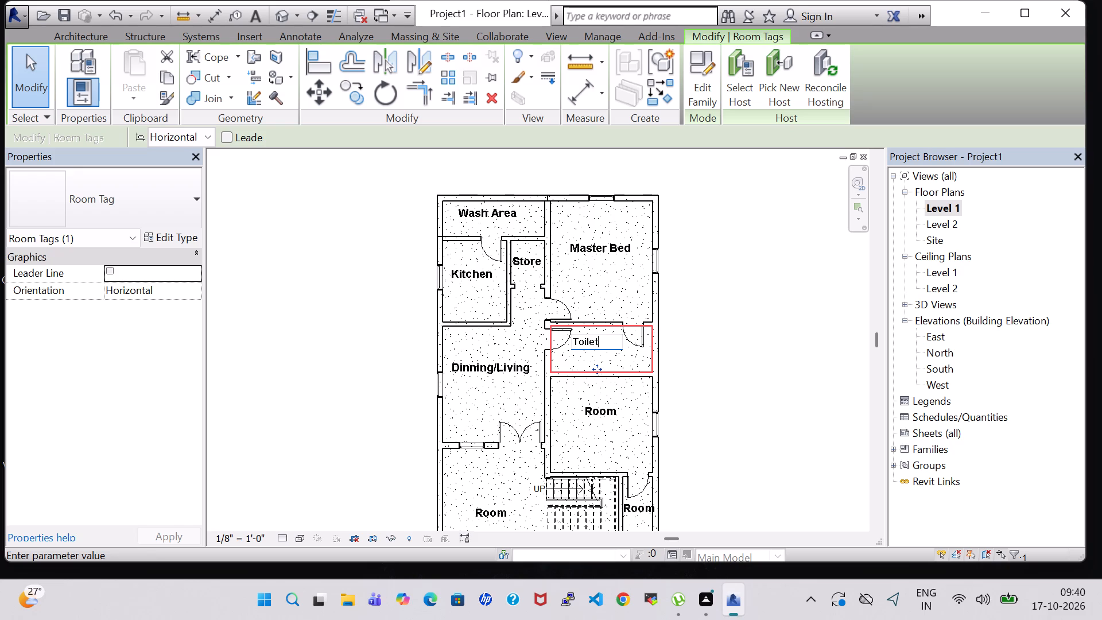
key("Return")
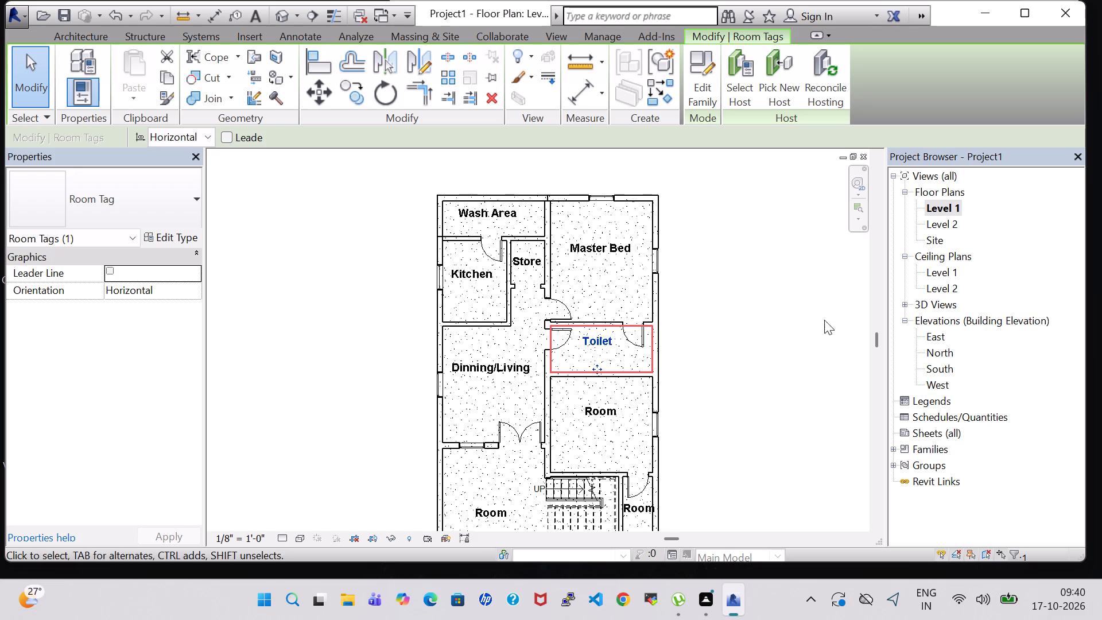
left_click(782, 327)
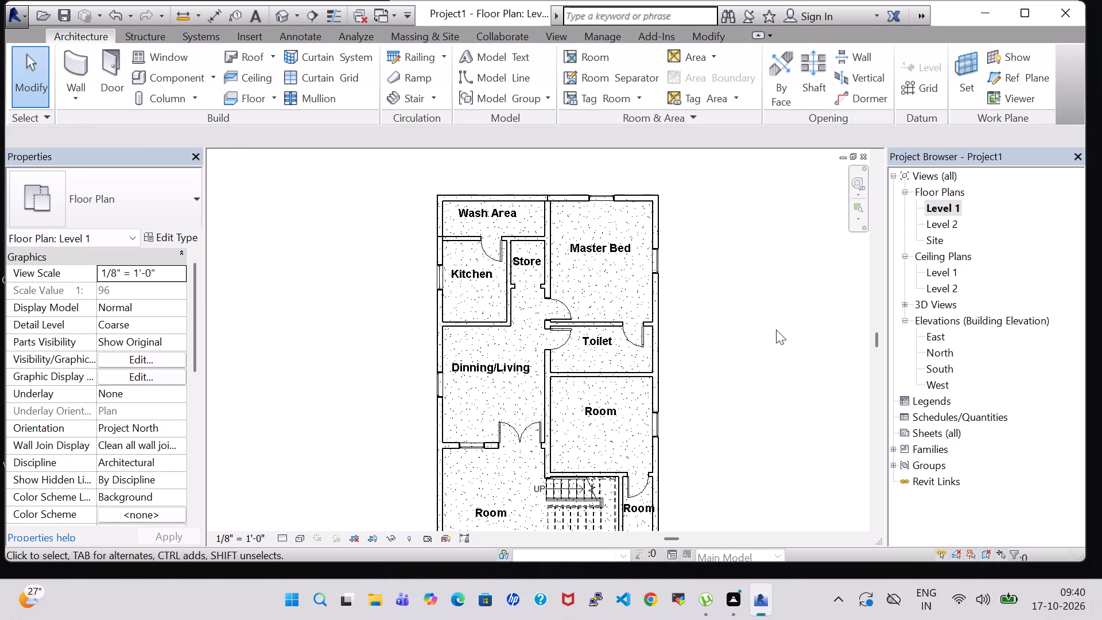
Rename the room directly south of the Toilet as Bed Room.
double_click(607, 412)
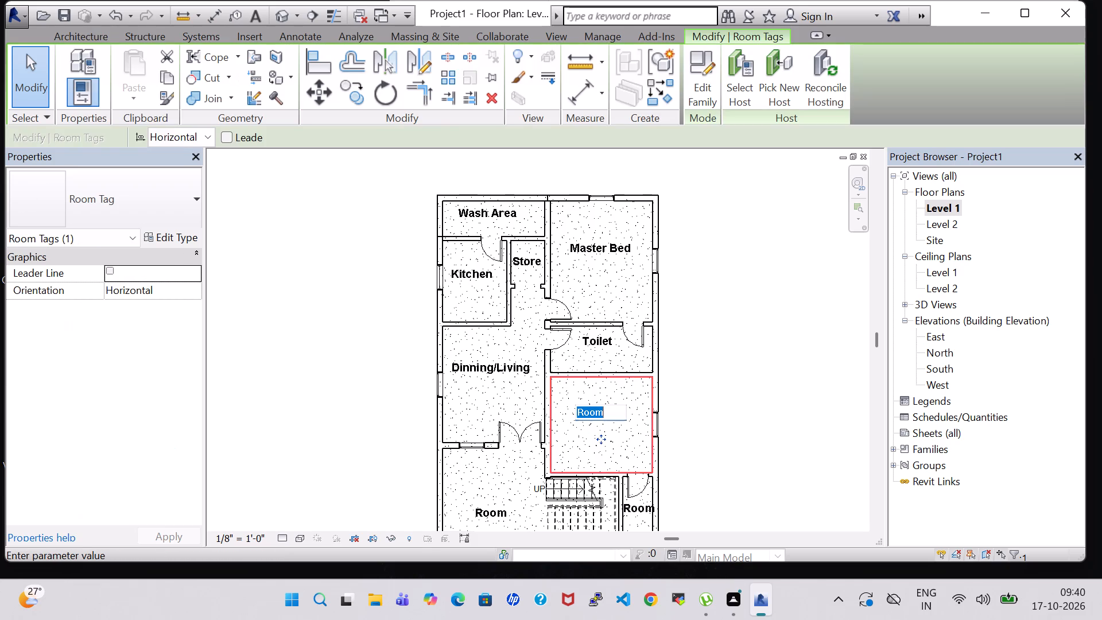
key("BackSpace")
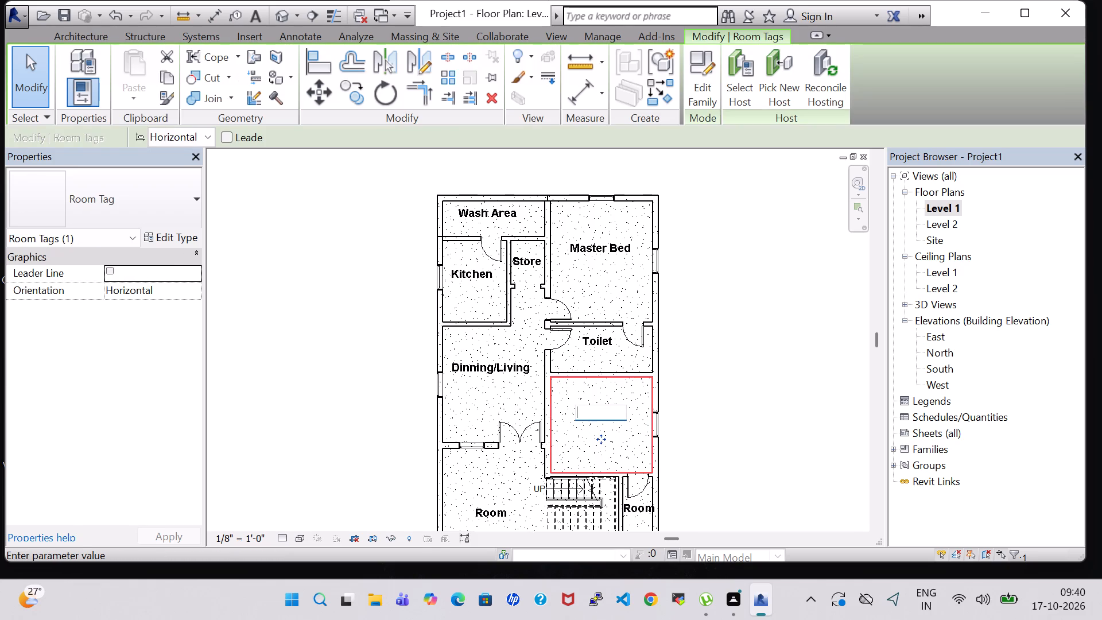
type("ed")
key("space")
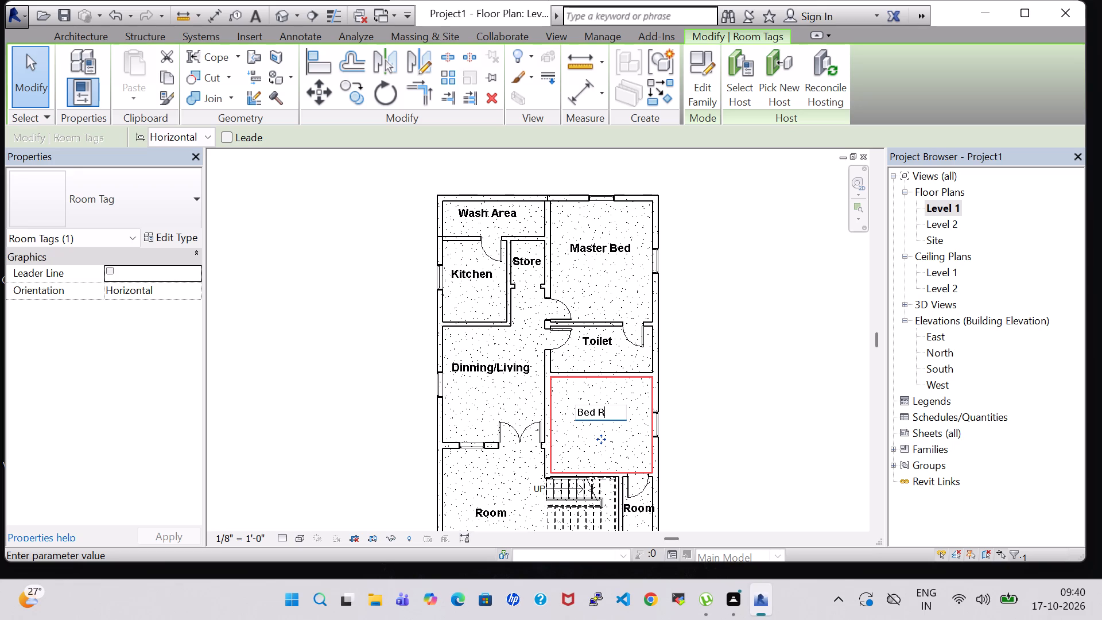
type("oo")
key("m")
key("Return")
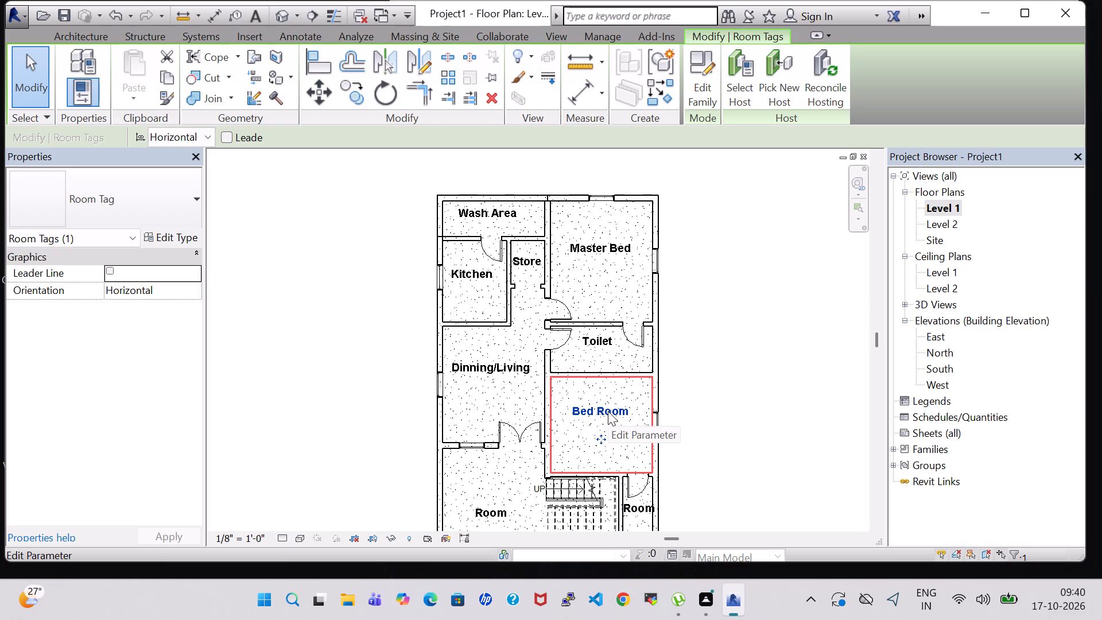
left_click(723, 430)
Rename the front room south of the Dinning/Living area, beside the stair, as Porch.
middle_click_drag(721, 430, 689, 265)
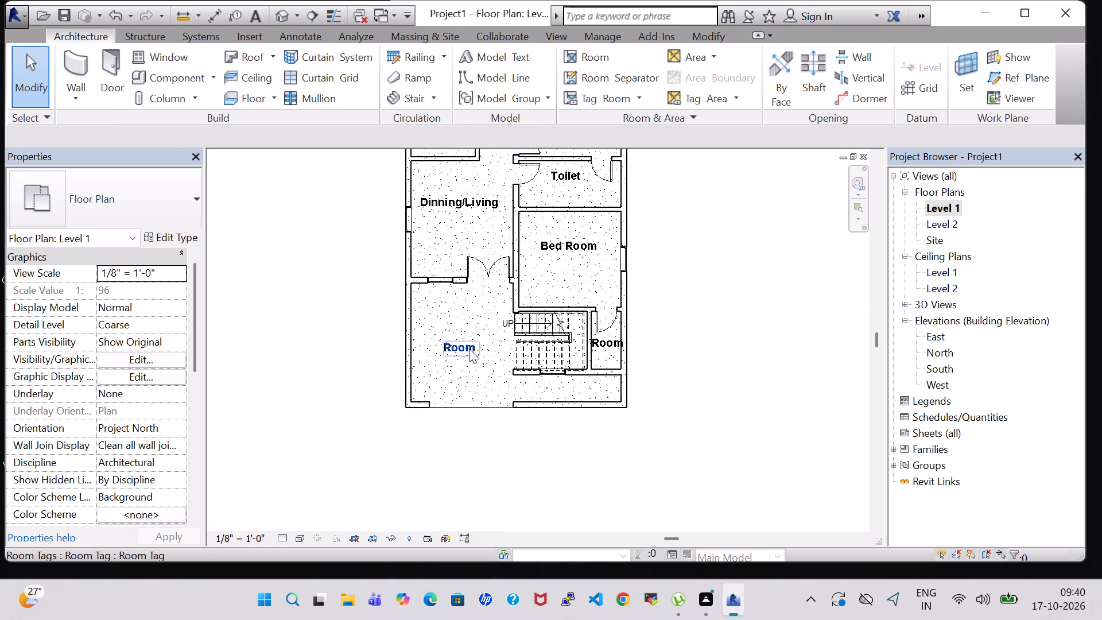
double_click(469, 348)
key("BackSpace")
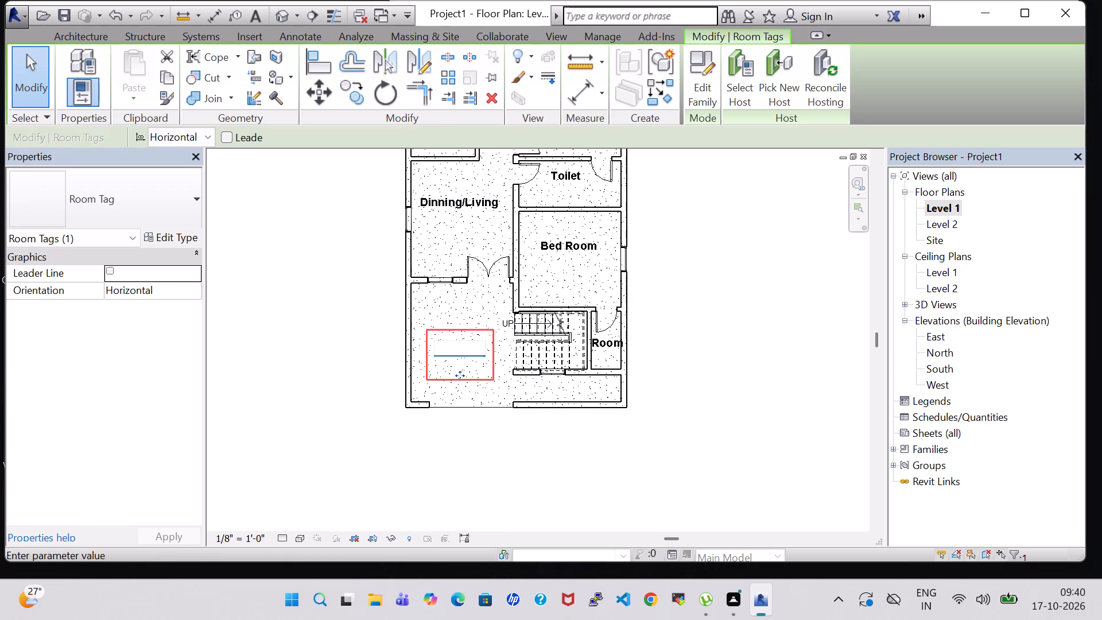
key("p")
type("orch")
key("Return")
left_click(736, 379)
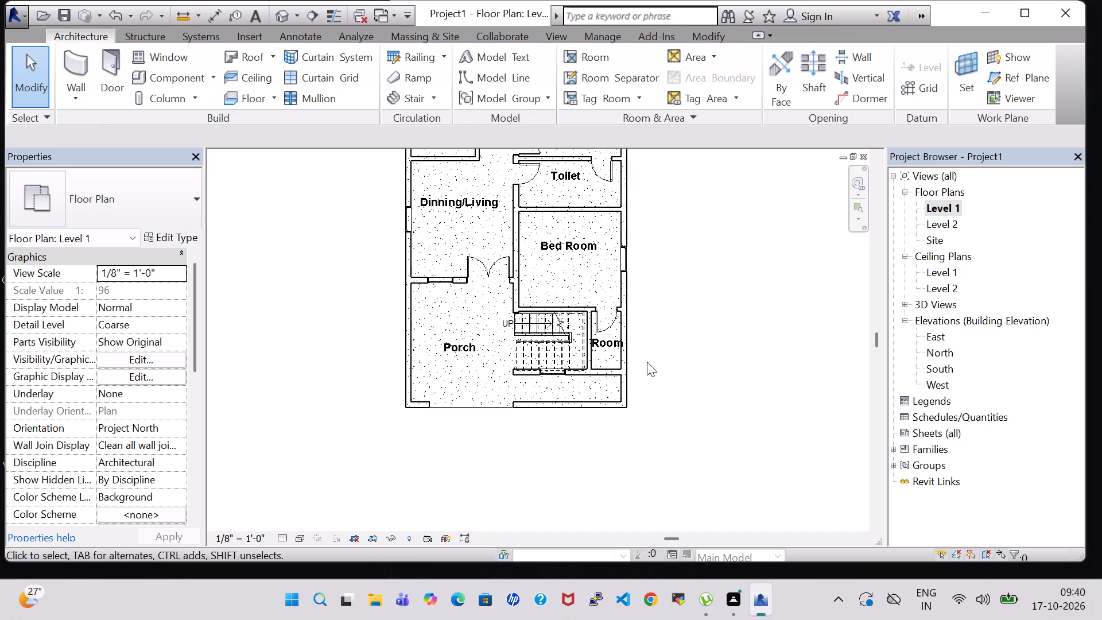
Rename the small room east of the stair, south of the Bed Room, as Bath.
scroll(647, 362, "up", 4)
double_click(573, 328)
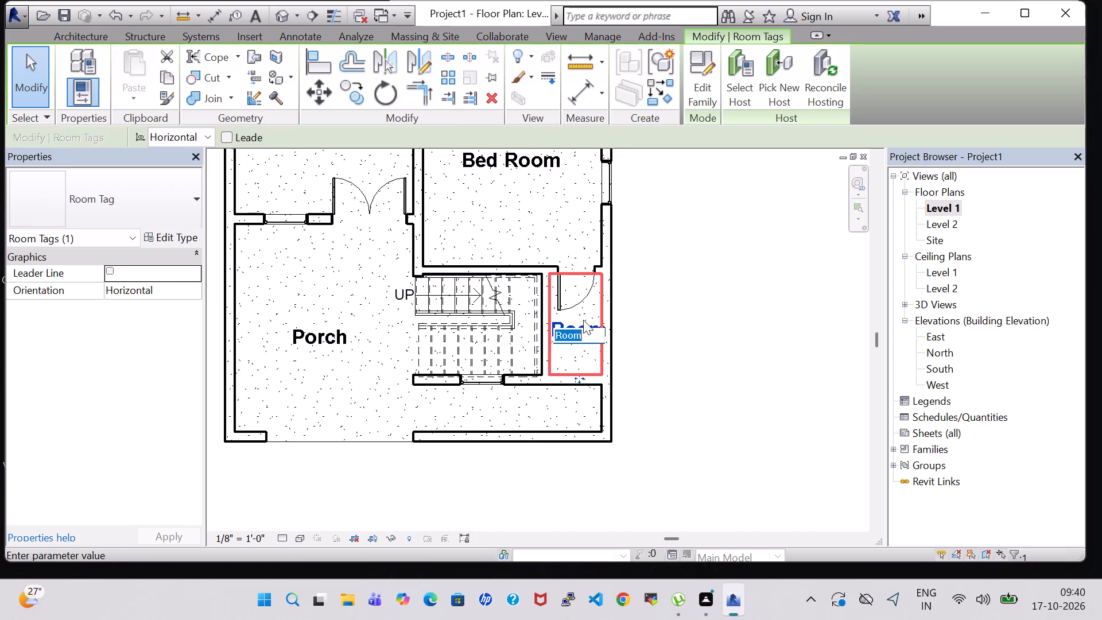
key("BackSpace")
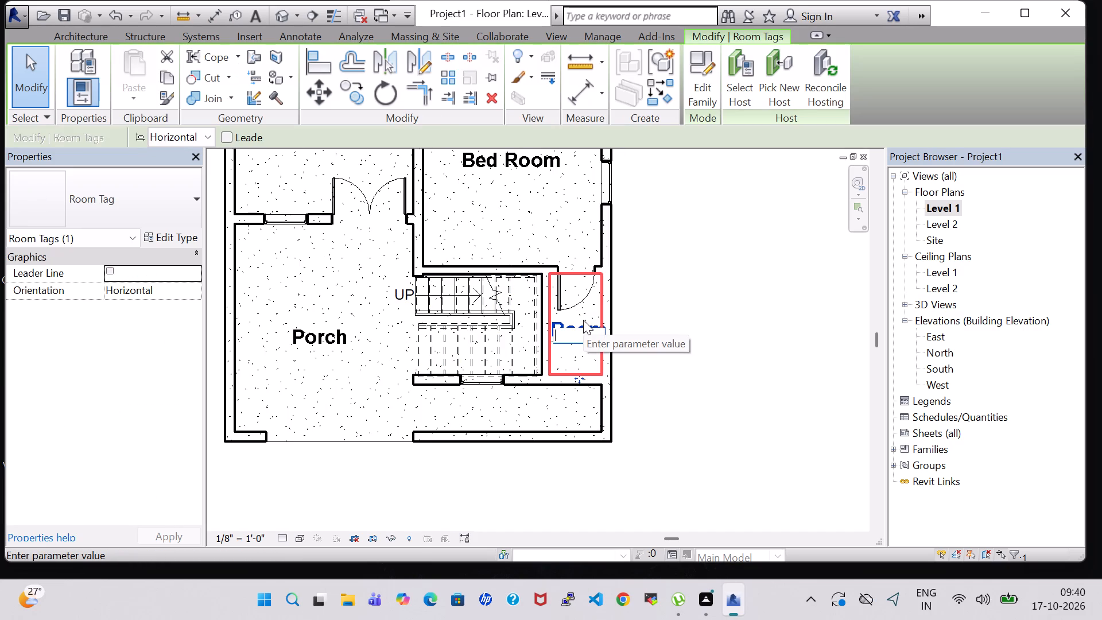
type("ath")
key("Return")
left_click(778, 346)
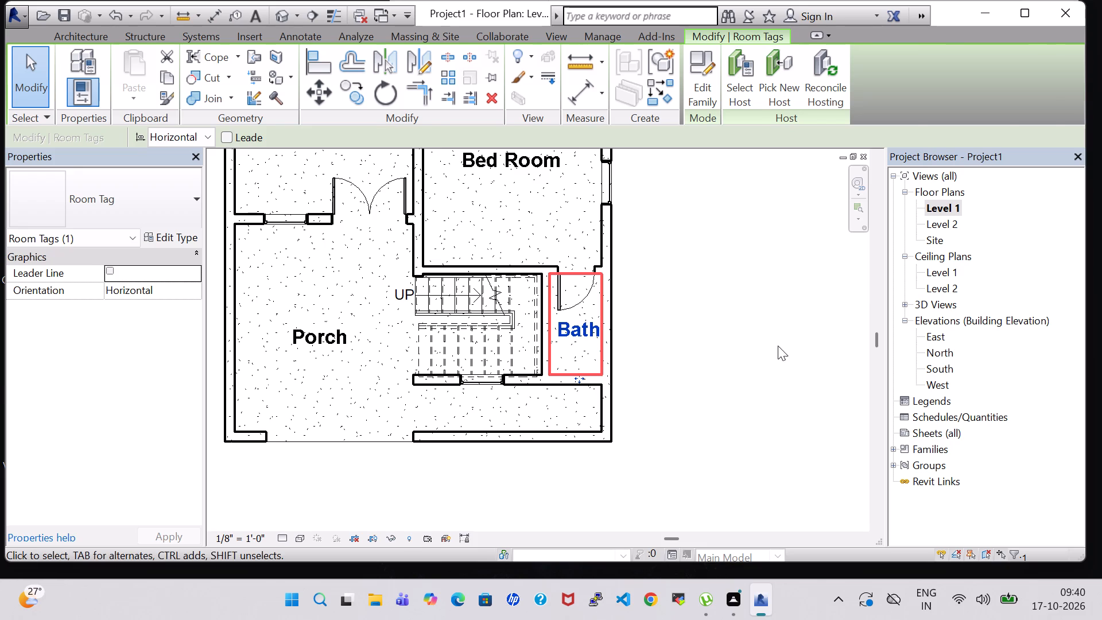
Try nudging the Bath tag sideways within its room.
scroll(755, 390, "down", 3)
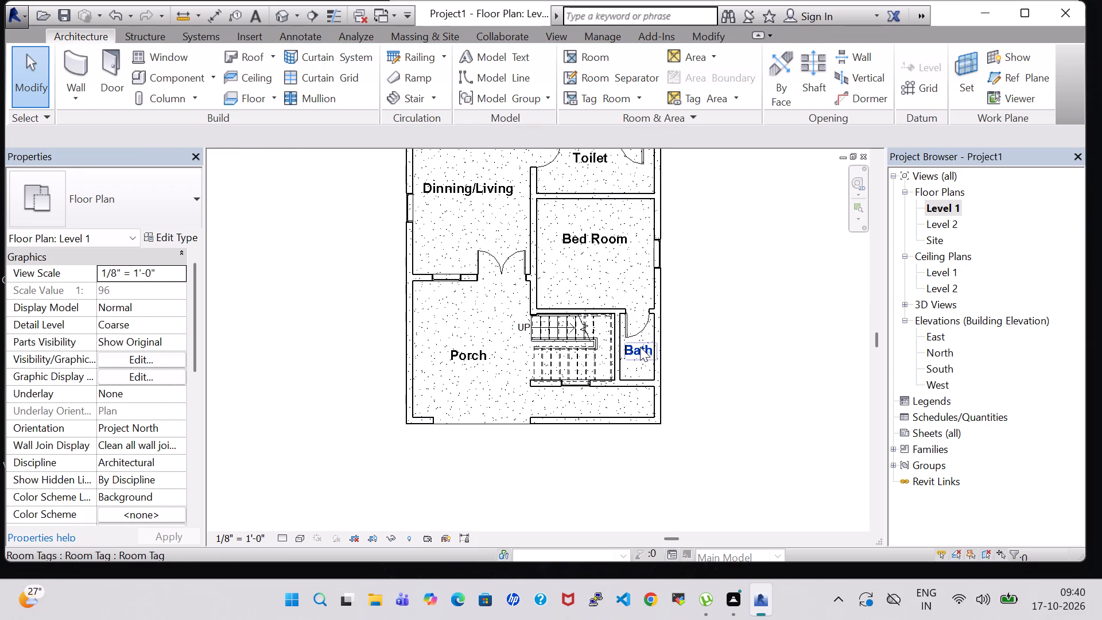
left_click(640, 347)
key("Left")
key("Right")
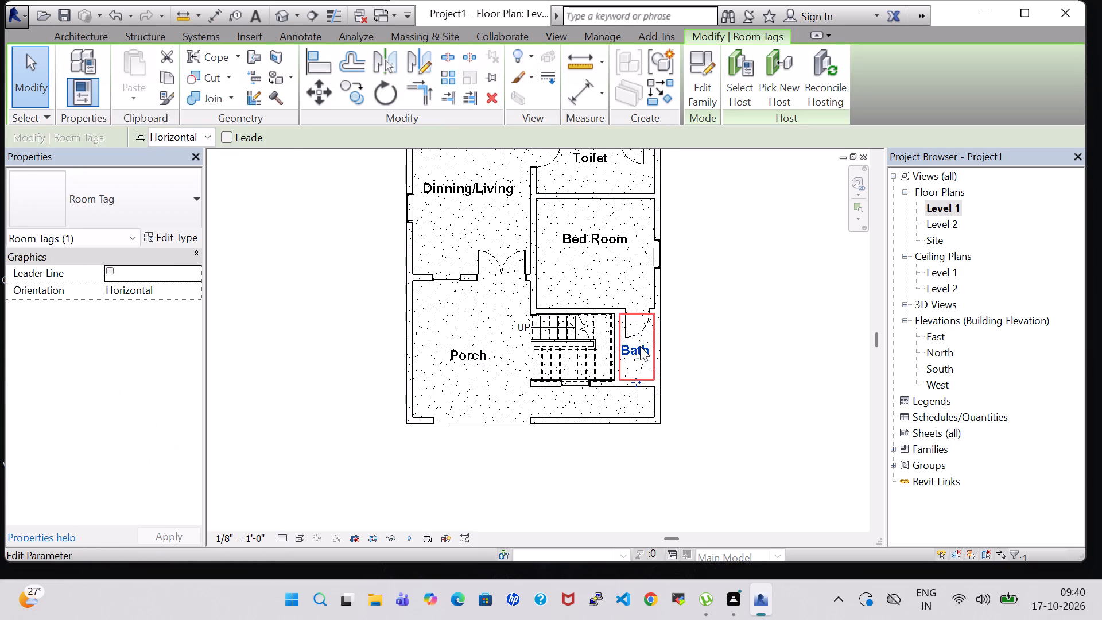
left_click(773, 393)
Review the whole Level 1 plan, checking the room tags from the Wash Area down to the Porch.
scroll(760, 383, "down", 3)
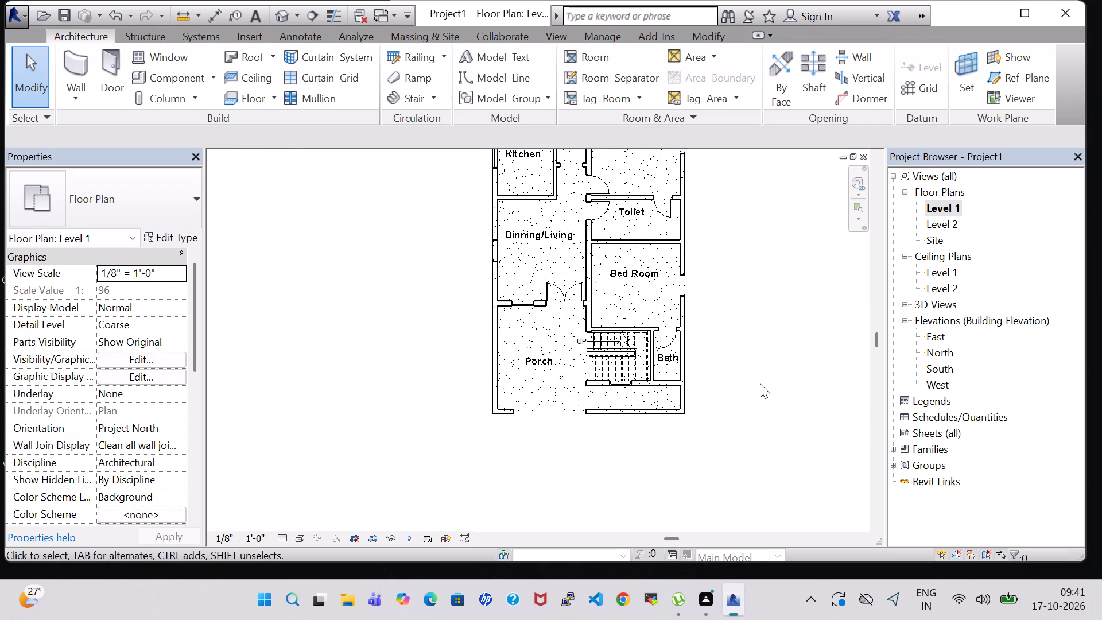
middle_click_drag(766, 340, 711, 429)
scroll(711, 403, "up", 1)
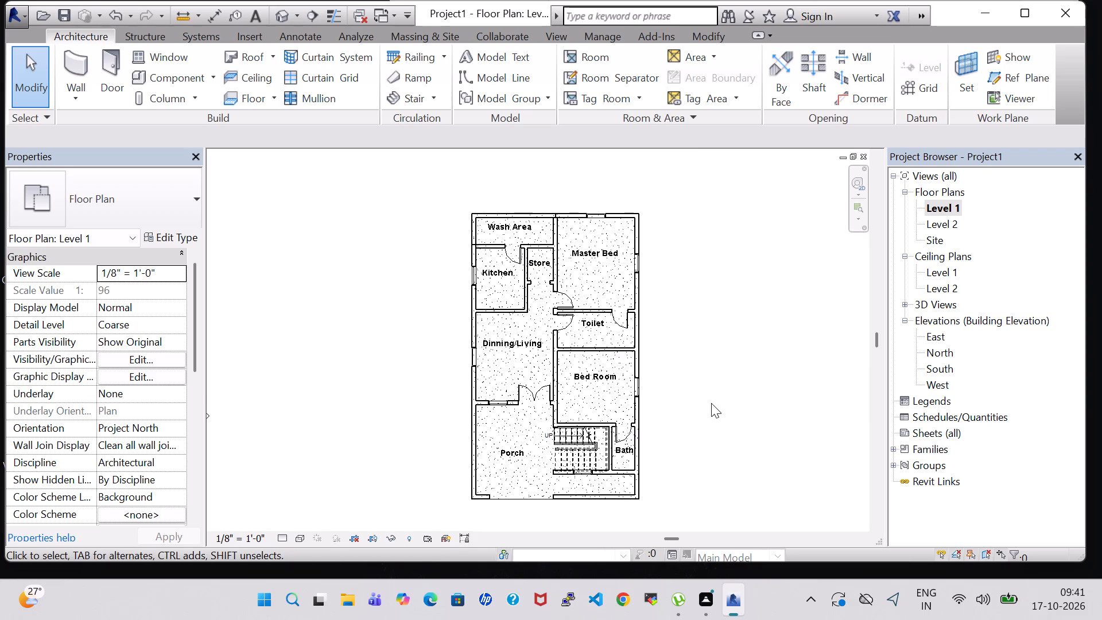
middle_click_drag(711, 403, 708, 396)
middle_click_drag(708, 396, 706, 389)
scroll(706, 389, "up", 1)
scroll(706, 389, "down", 1)
middle_click(706, 389)
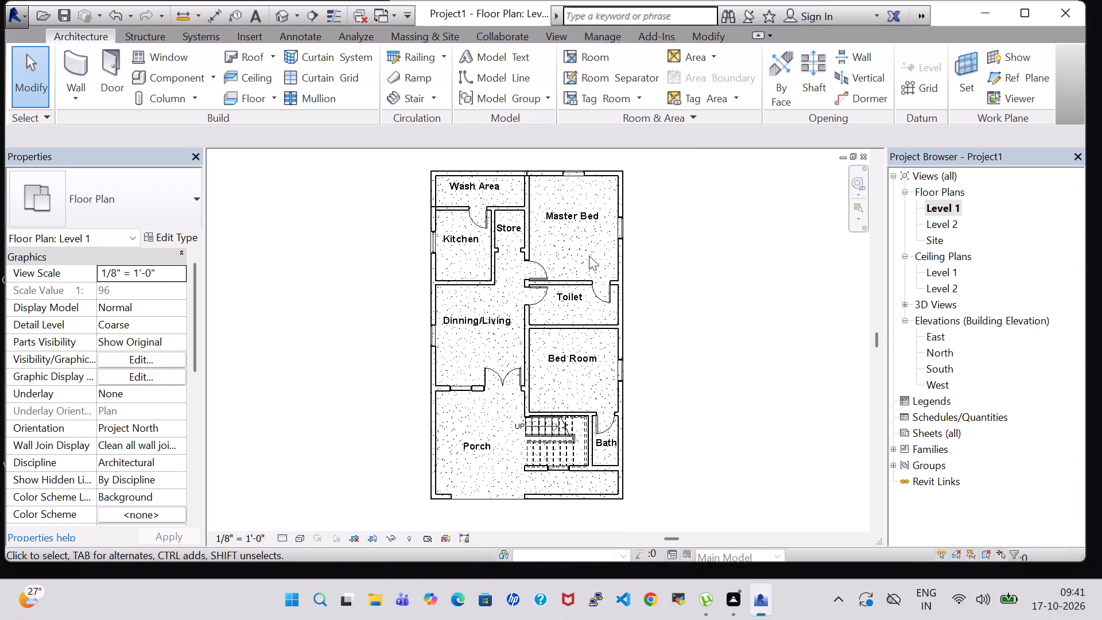
Inspect the house in the 3D view from the front and from above, including the interior partitions, stair and porch.
left_click(278, 14)
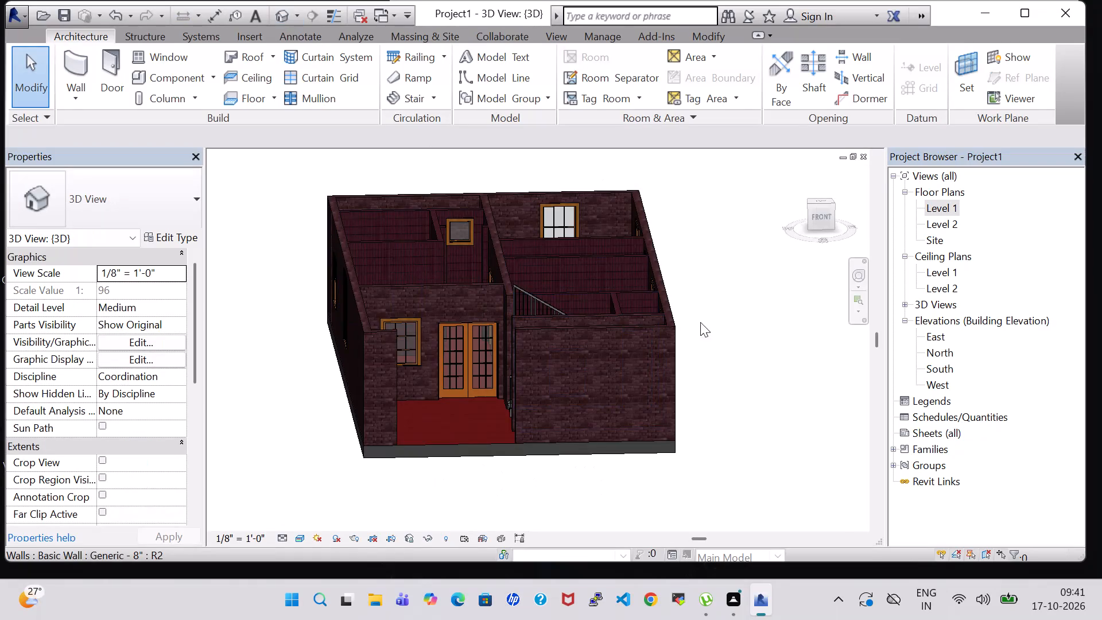
middle_click_drag(790, 317, 752, 409, "shift")
middle_click_drag(668, 440, 668, 323)
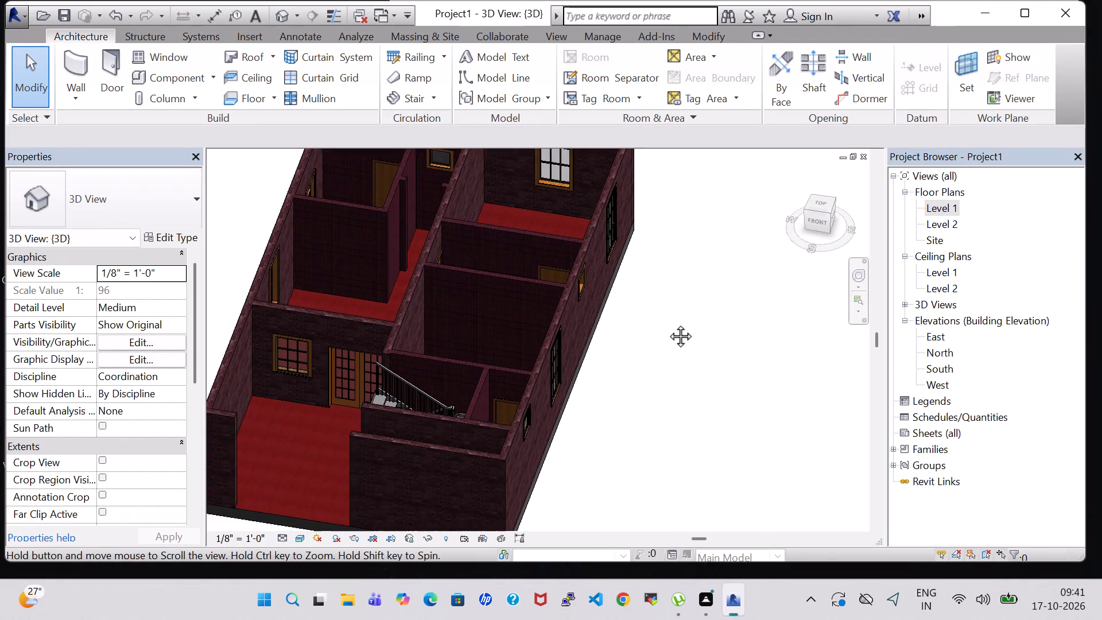
middle_click_drag(668, 323, 668, 323)
scroll(668, 323, "down", 1)
middle_click_drag(614, 382, 638, 339, "shift")
middle_click_drag(656, 287, 659, 297)
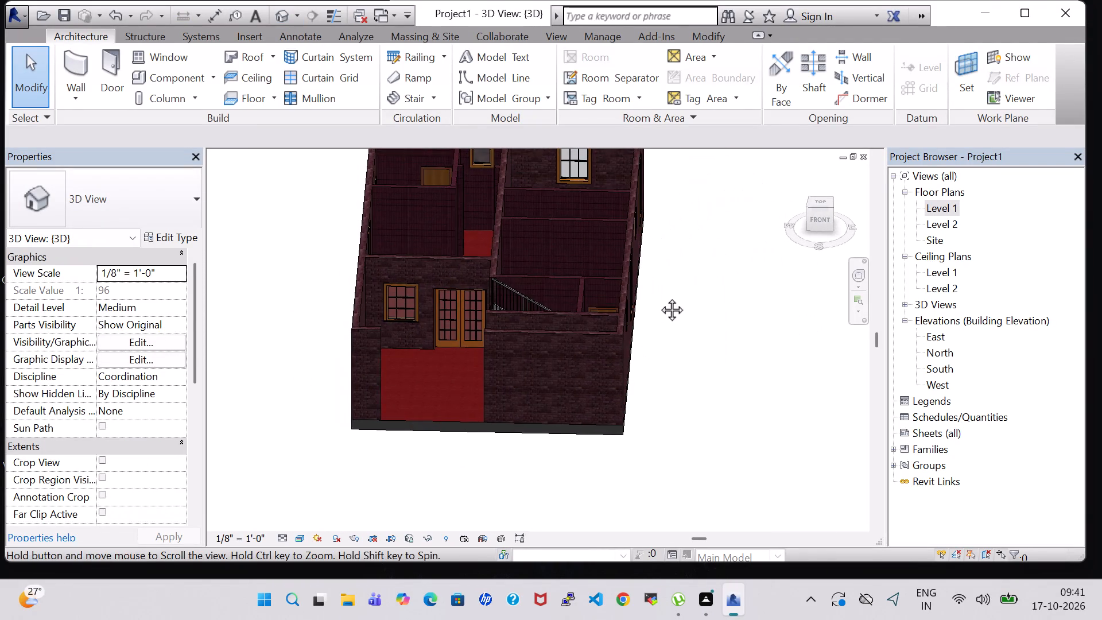
middle_click_drag(659, 297, 670, 422)
middle_click_drag(670, 422, 696, 355, "shift")
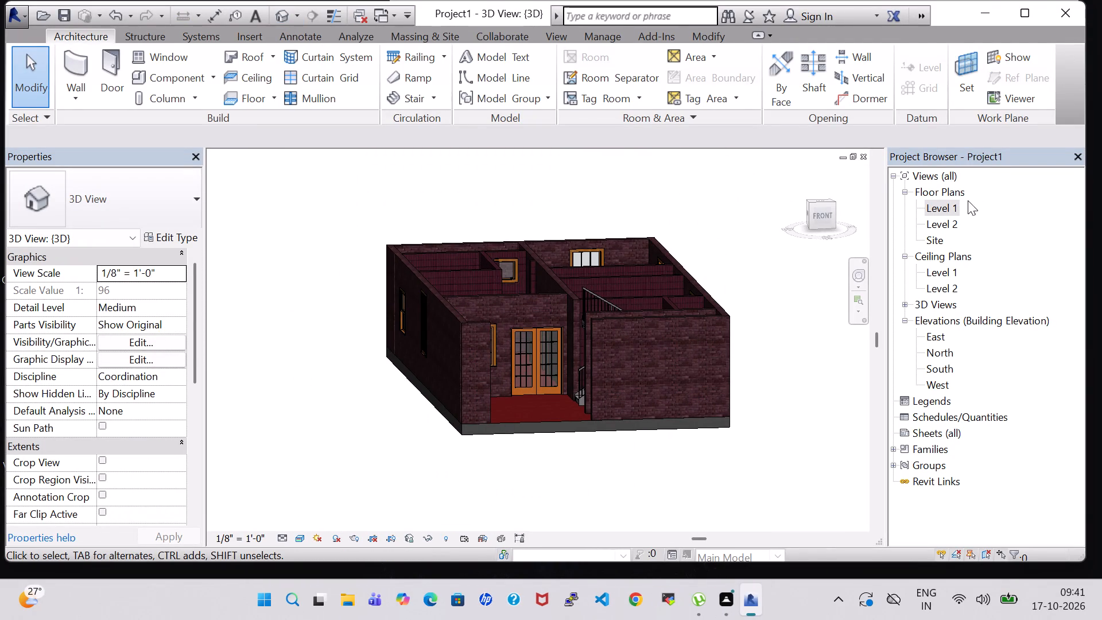
Open the Level 1 floor plan and look over the whole room layout.
double_click(952, 204)
scroll(552, 233, "down", 4)
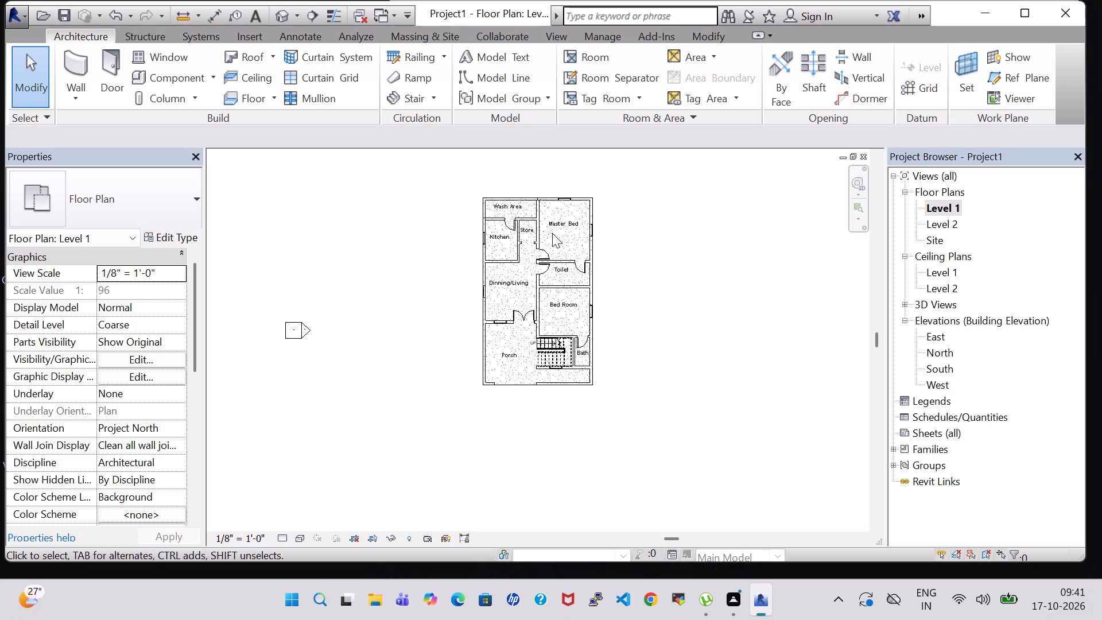
scroll(552, 233, "up", 5)
scroll(641, 250, "down", 2)
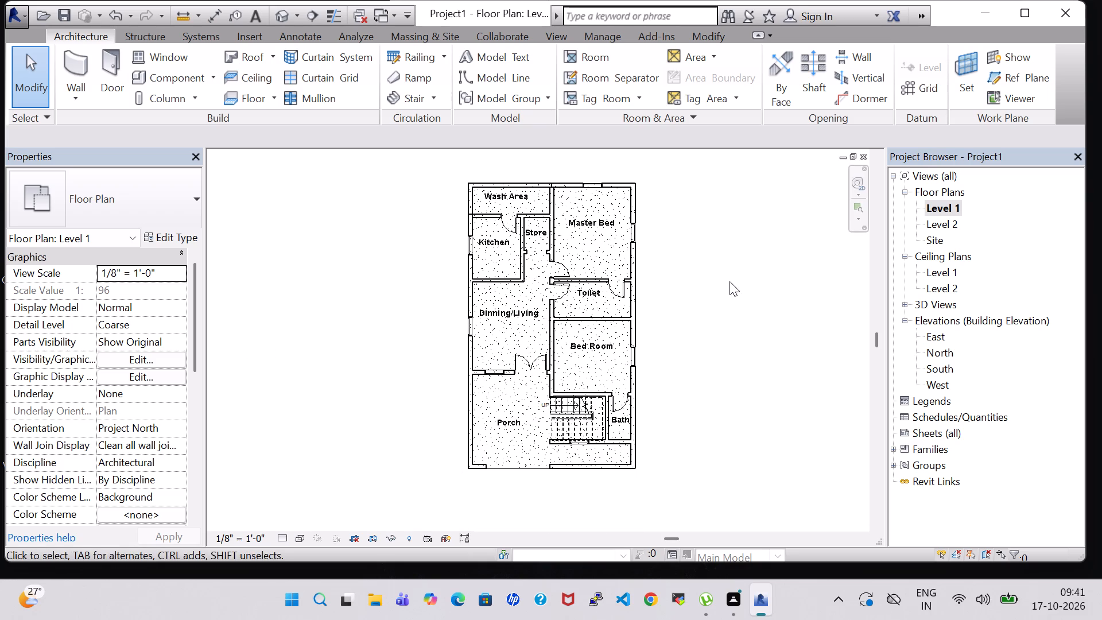
middle_click_drag(730, 281, 698, 276)
scroll(698, 276, "up", 1)
middle_click_drag(696, 276, 703, 276)
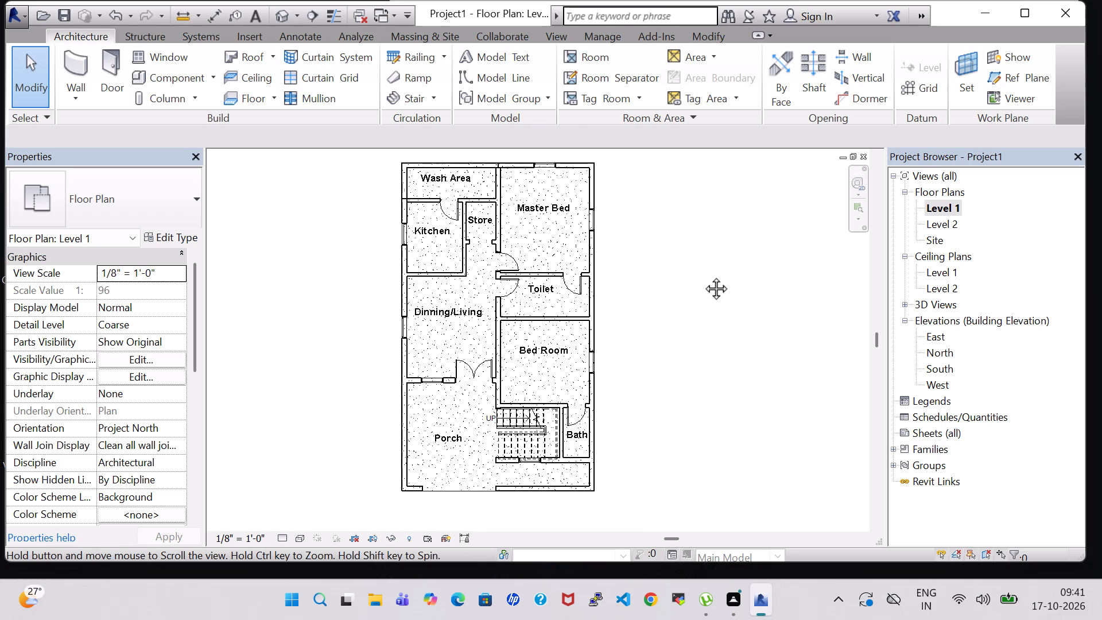
middle_click_drag(703, 276, 719, 277)
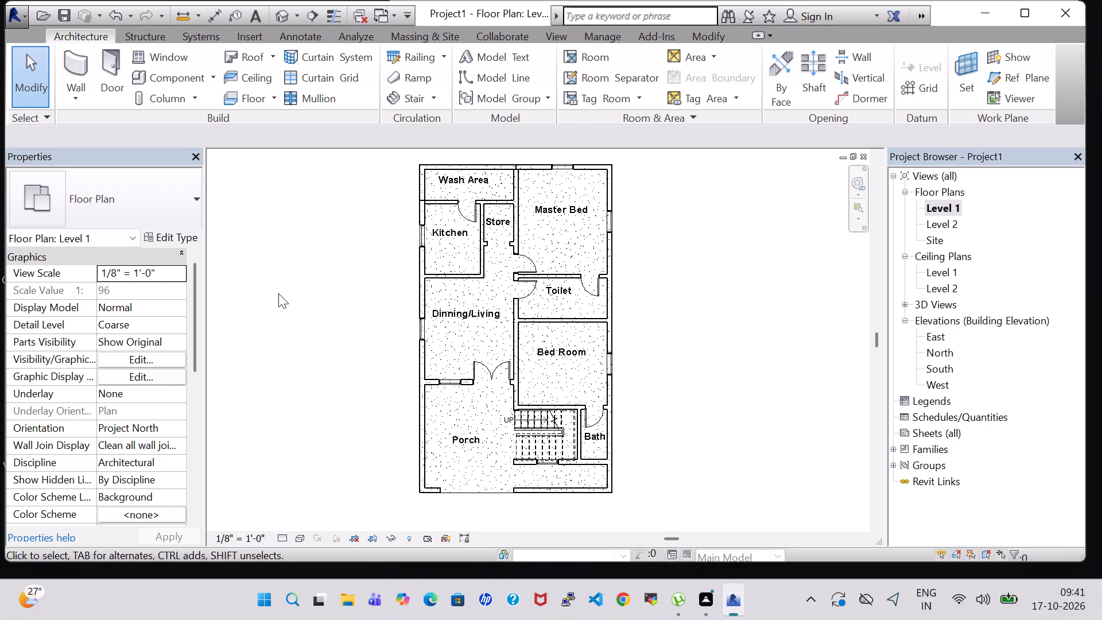
left_click(278, 293)
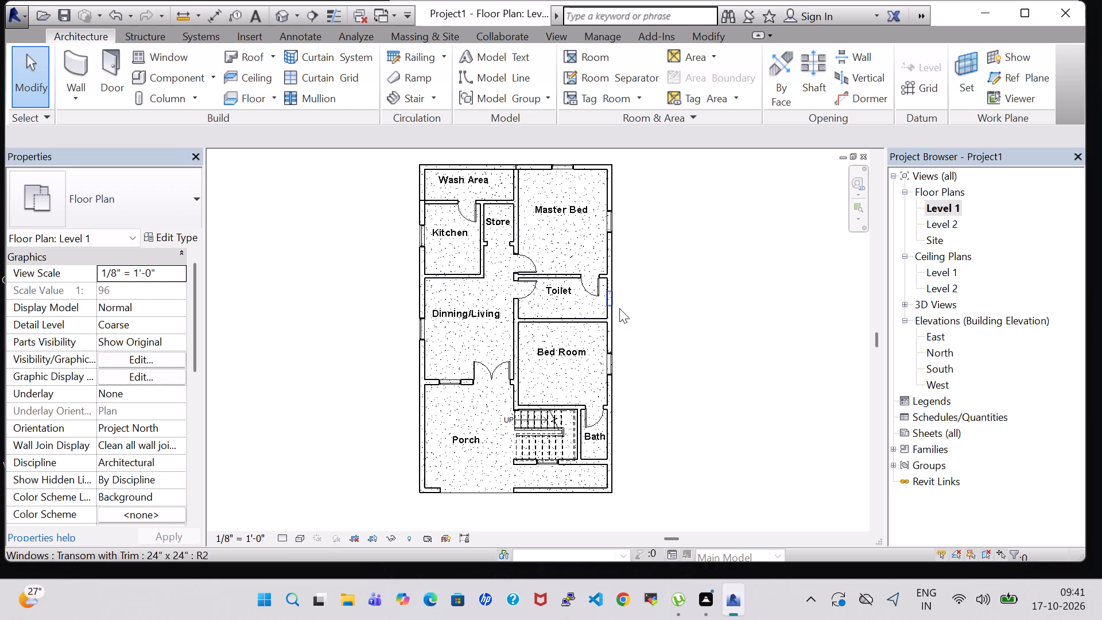
middle_click(668, 304)
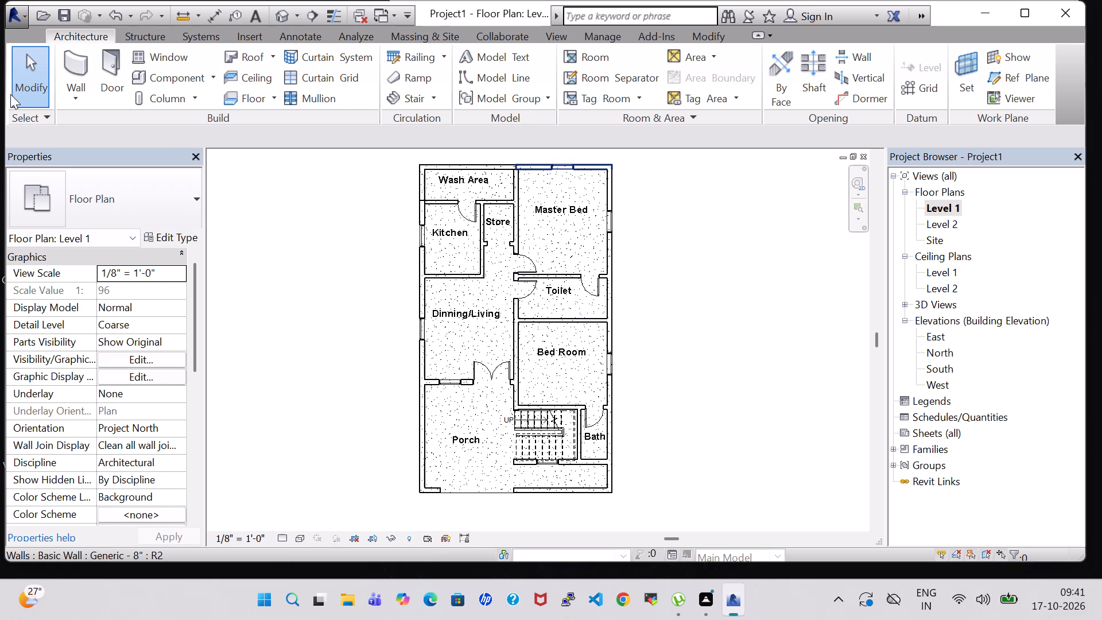
Load the RPC Beetle component family from the Entourage library folder, place one car in the Porch and check it in 3D.
left_click(149, 84)
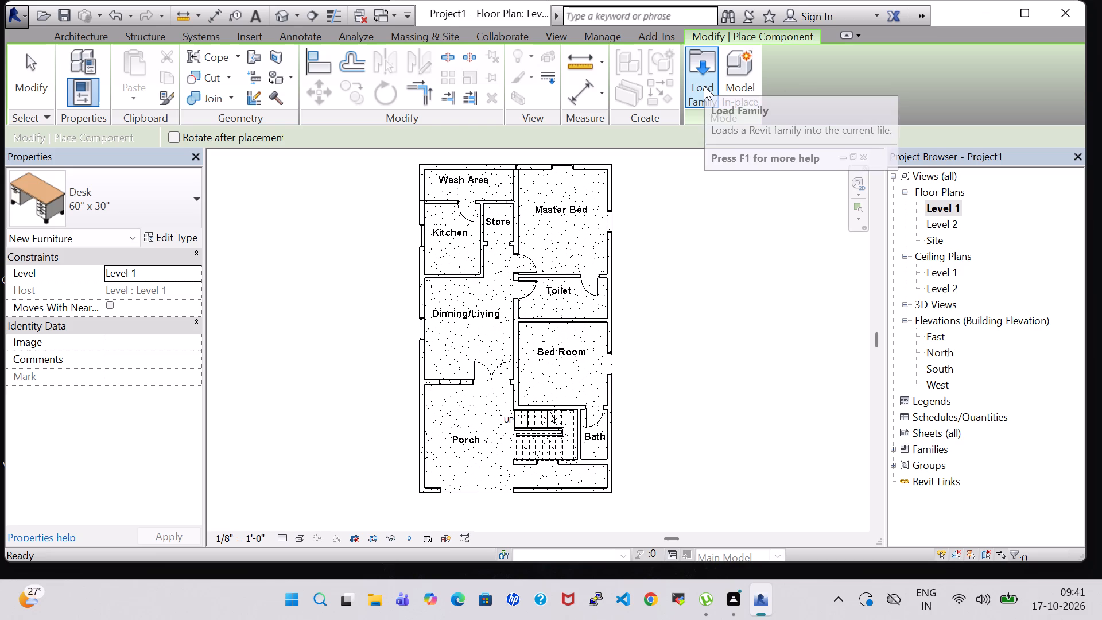
left_click(704, 86)
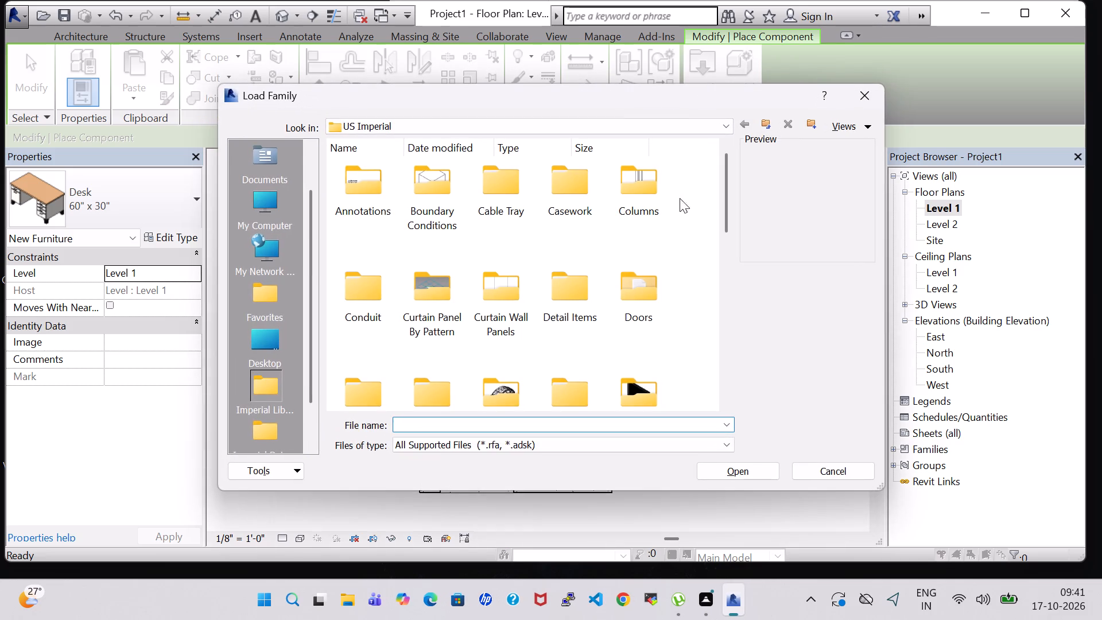
double_click(507, 400)
left_click(370, 194)
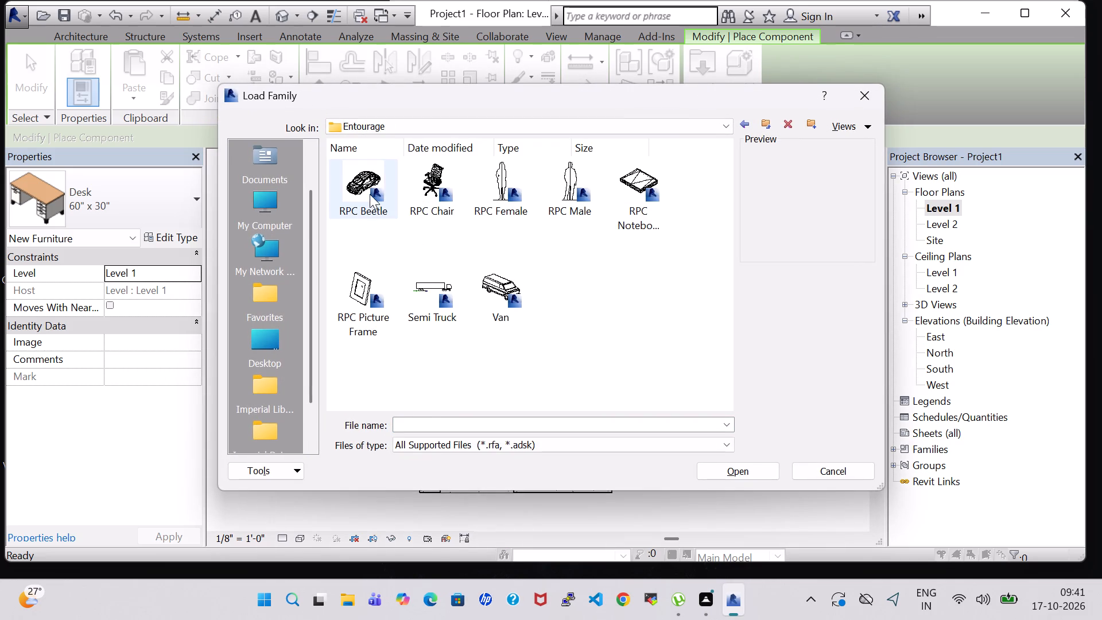
left_click(770, 469)
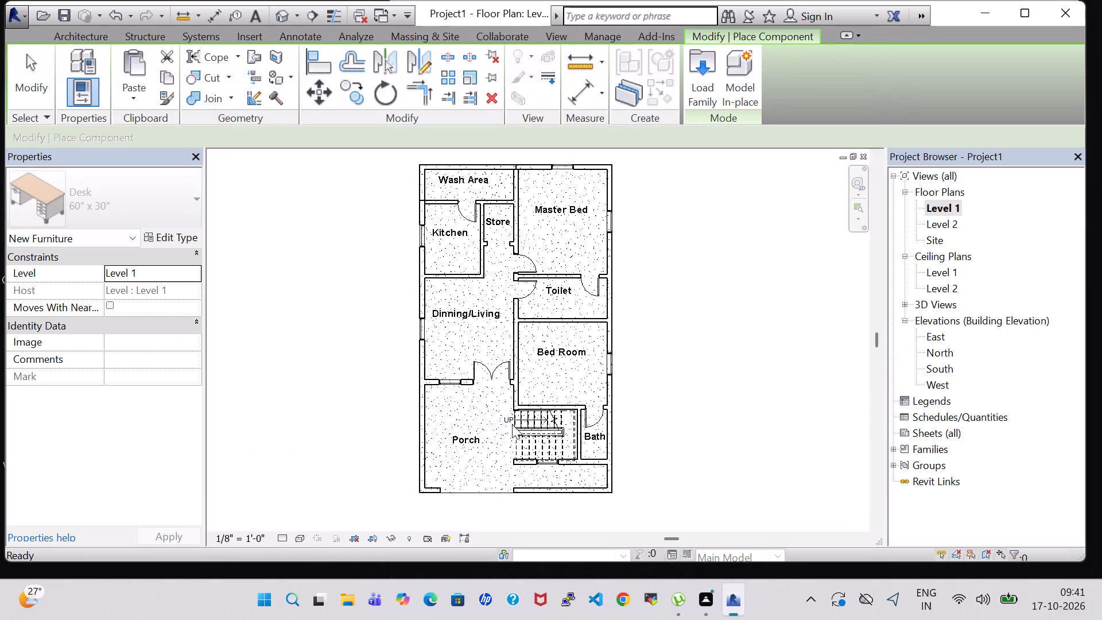
scroll(466, 460, "up", 2)
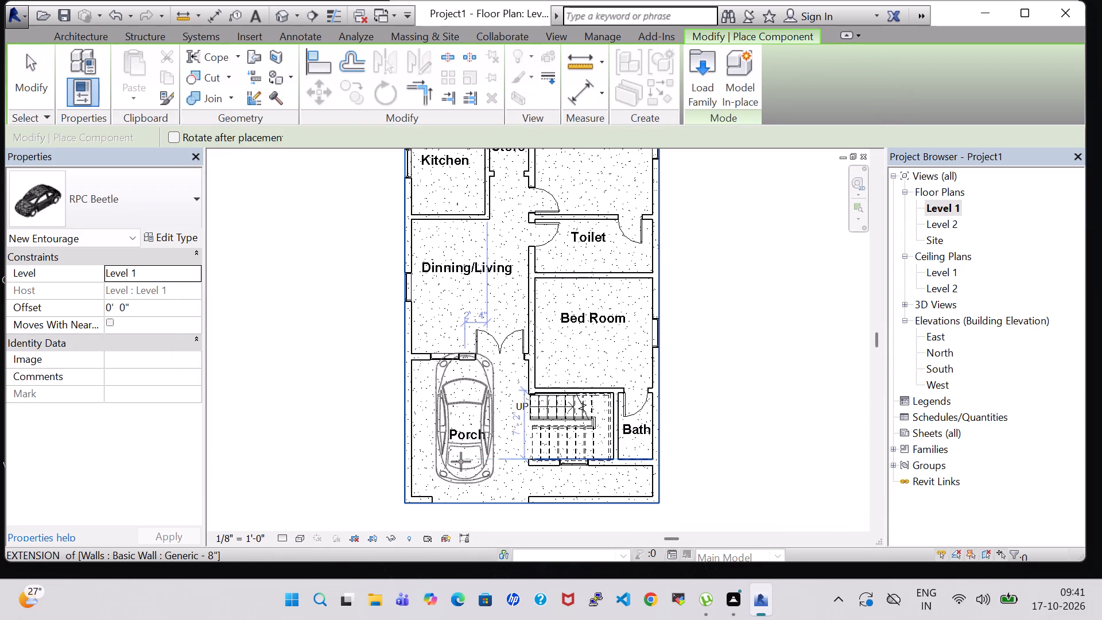
left_click(461, 475)
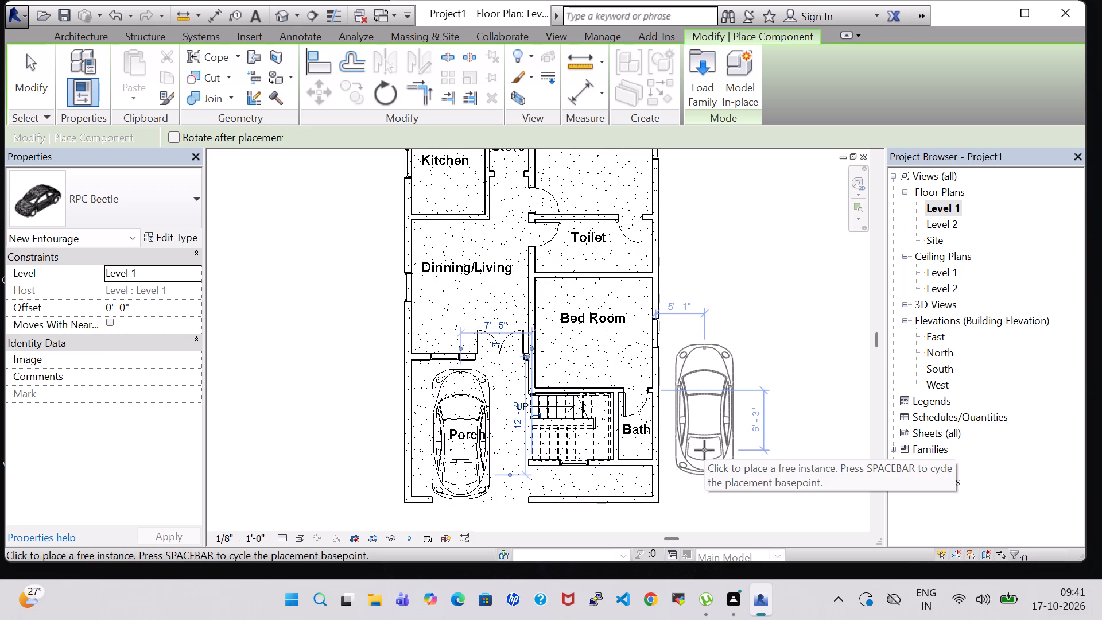
key("Escape")
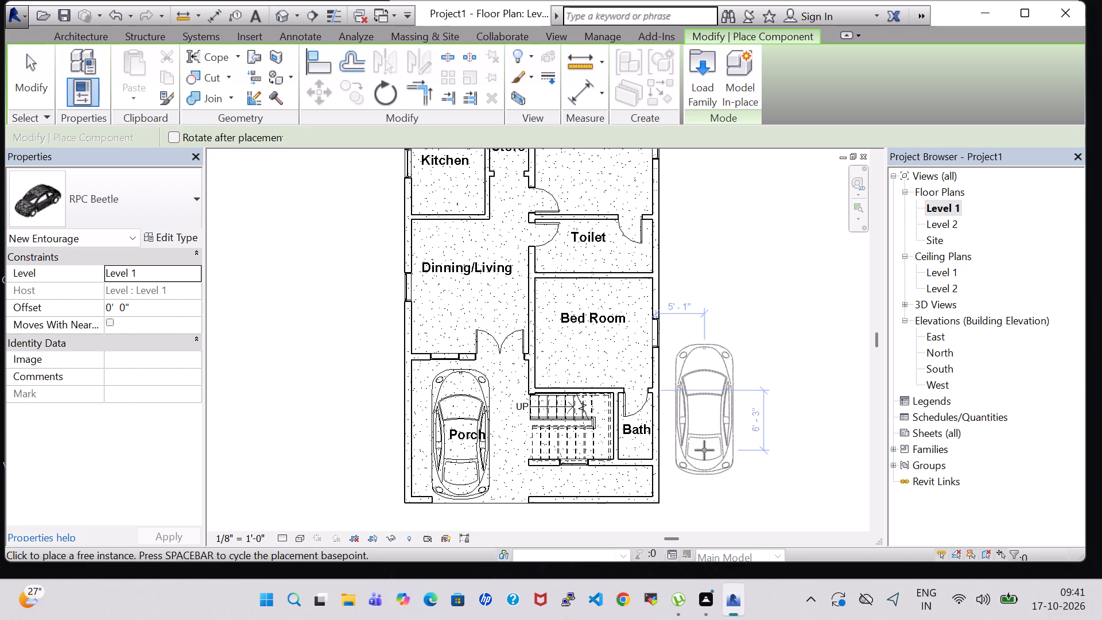
key("Escape")
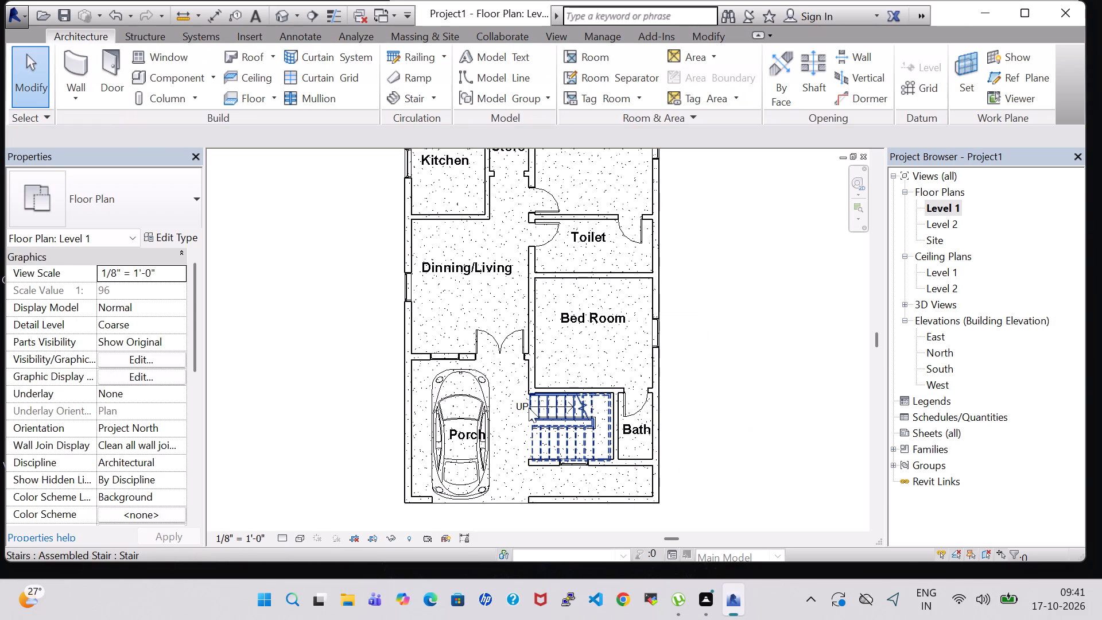
left_click(286, 21)
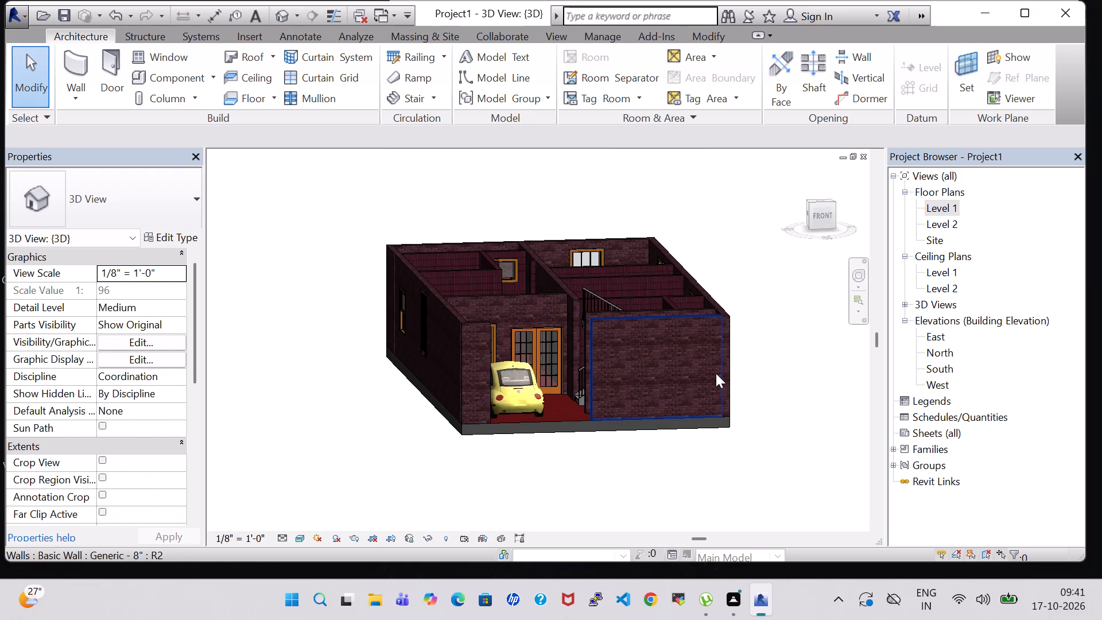
middle_click_drag(765, 379, 745, 405, "shift")
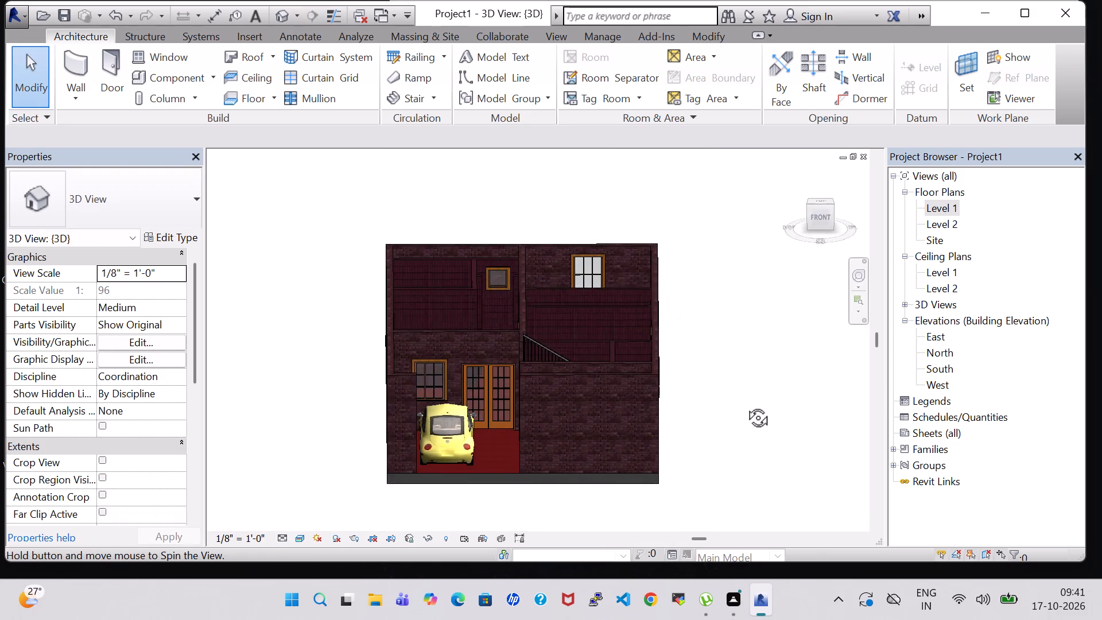
middle_click_drag(745, 405, 735, 406, "shift")
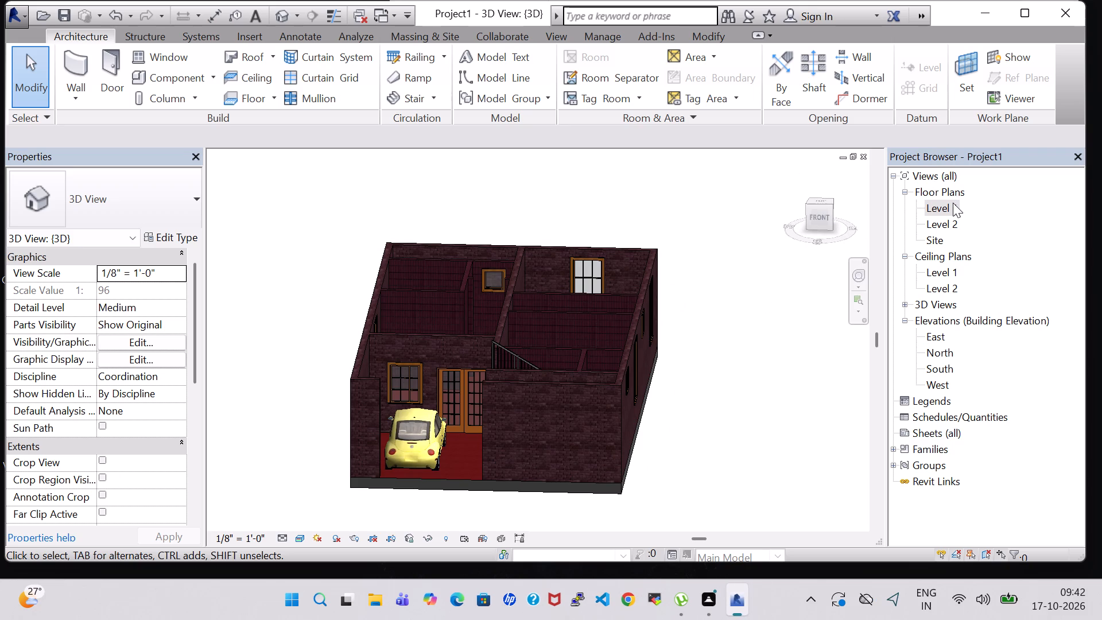
In the Level 1 plan, split the short wall stub at the Porch's southwest corner about 9 inches from its free end and delete the end piece.
double_click(953, 203)
scroll(560, 239, "down", 3)
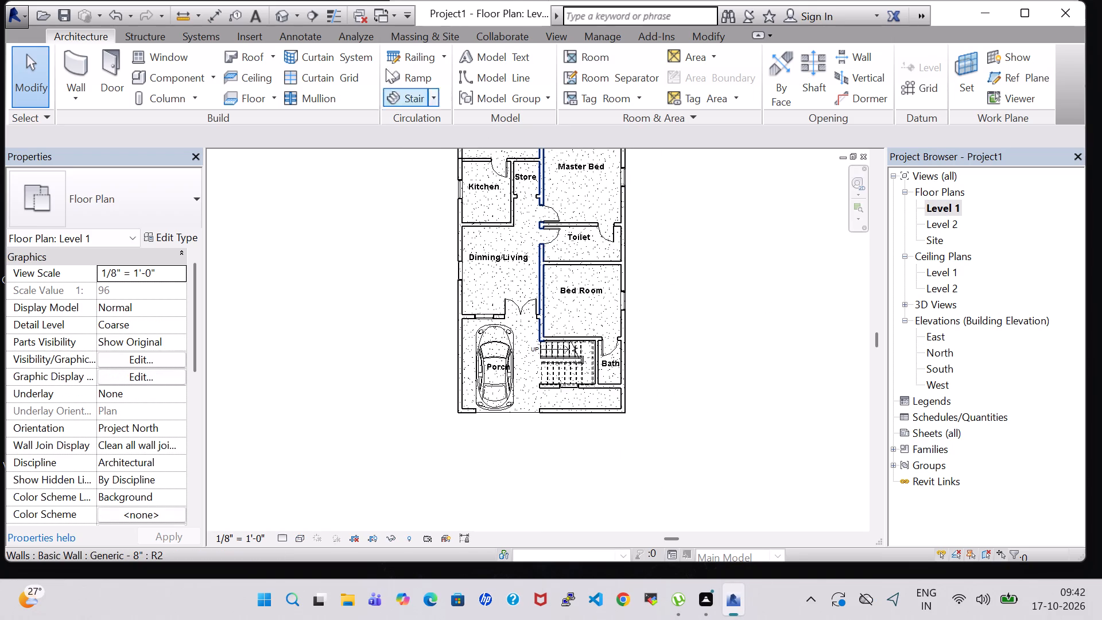
left_click(719, 41)
scroll(391, 361, "up", 6)
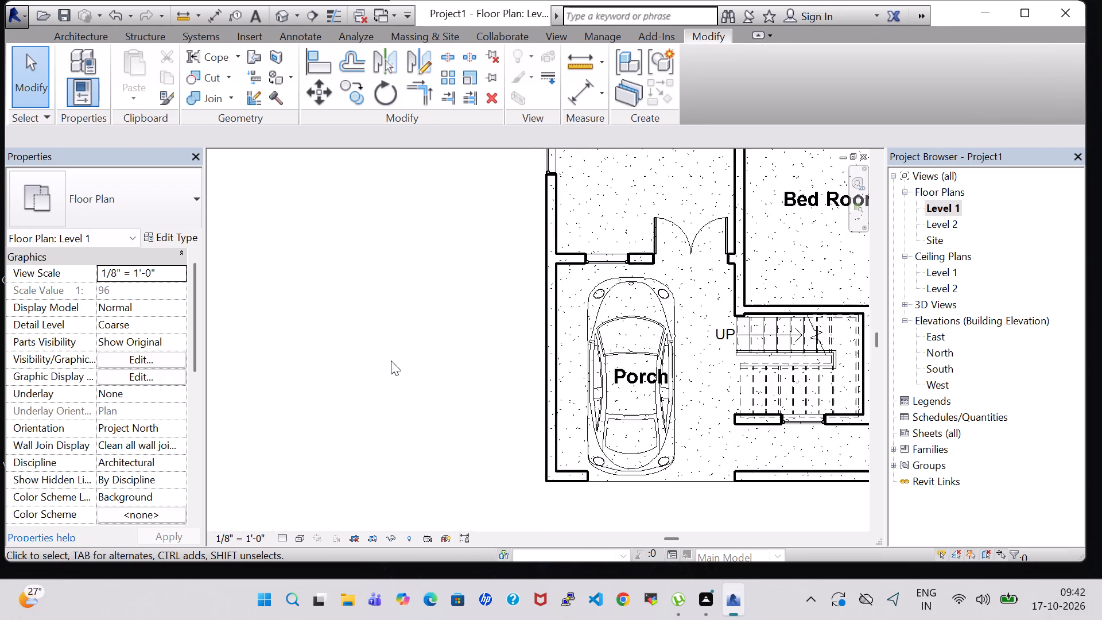
scroll(391, 361, "up", 2)
left_click(449, 61)
middle_click(465, 272)
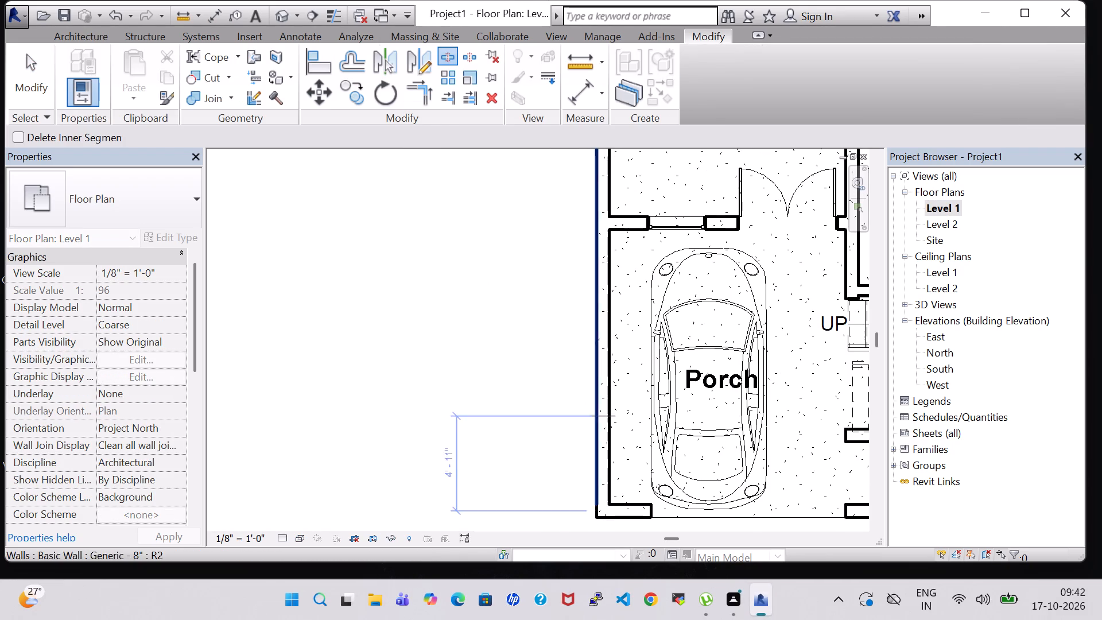
left_click(637, 511)
key("Escape")
key("Escape")
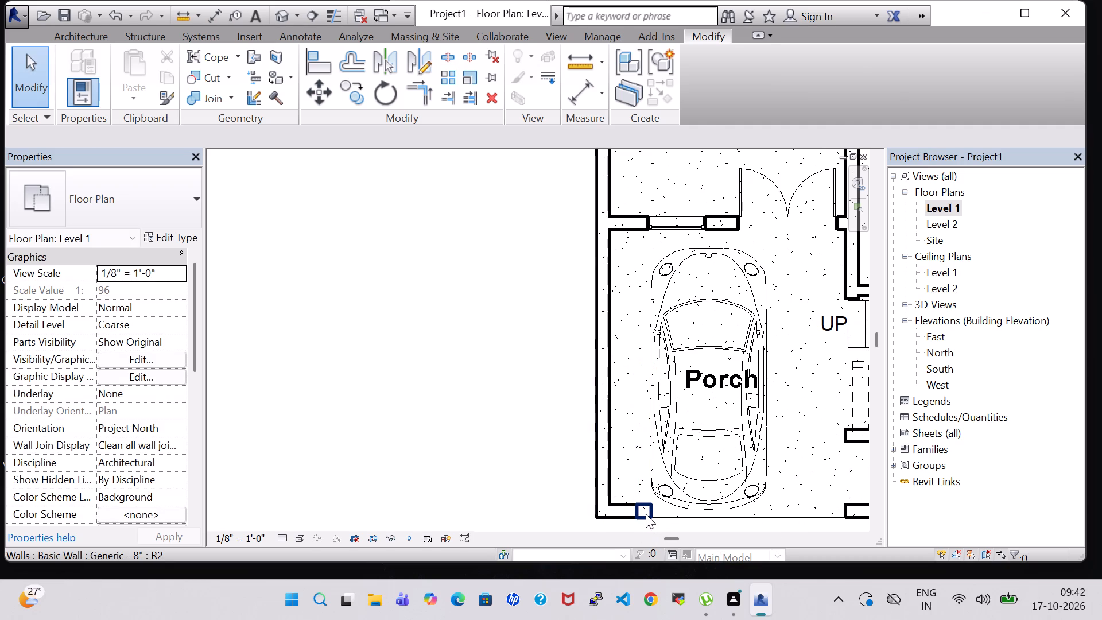
left_click(645, 513)
key("Delete")
Review the whole Level 1 plan, from the Wash Area down to the car and shortened wall at the Porch.
scroll(645, 513, "down", 3)
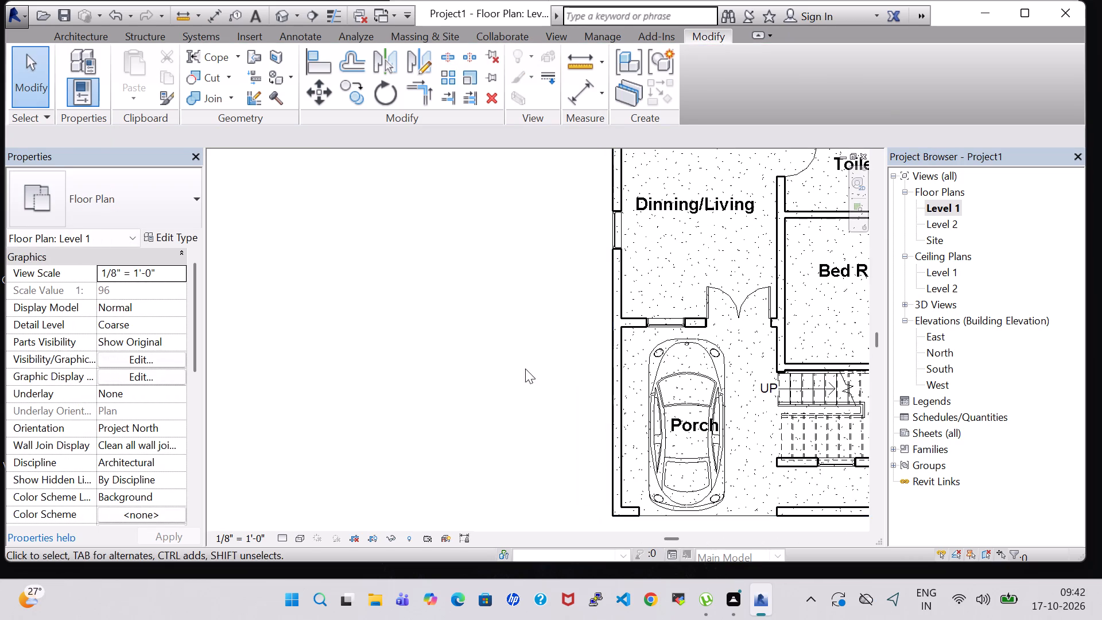
middle_click_drag(525, 369, 372, 365)
scroll(379, 358, "down", 2)
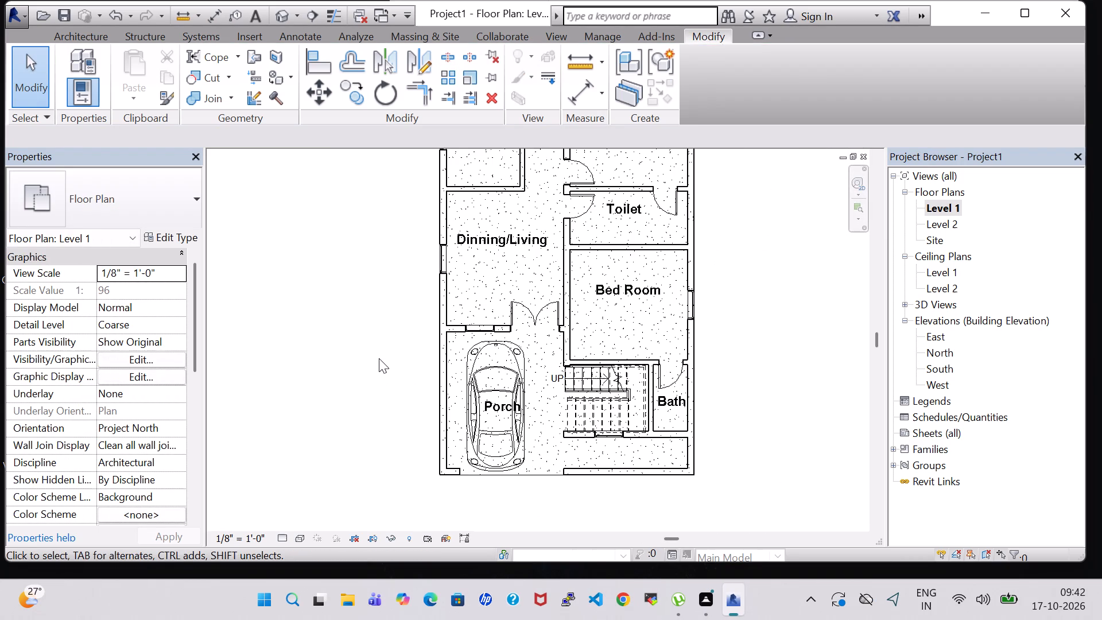
scroll(771, 358, "down", 1)
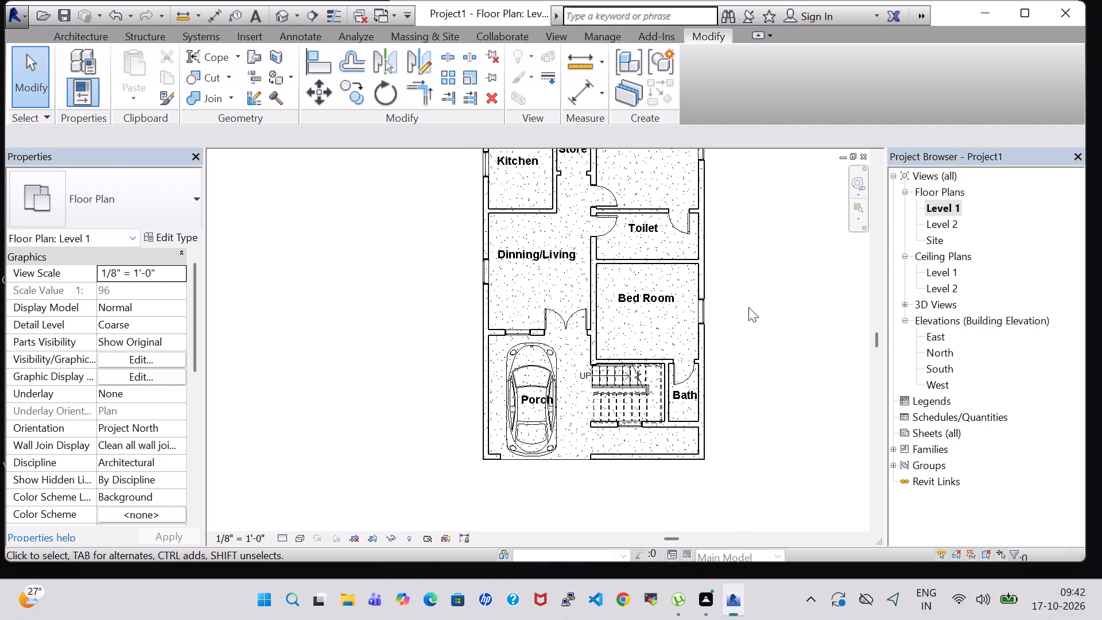
middle_click_drag(748, 307, 712, 321)
scroll(712, 321, "down", 1)
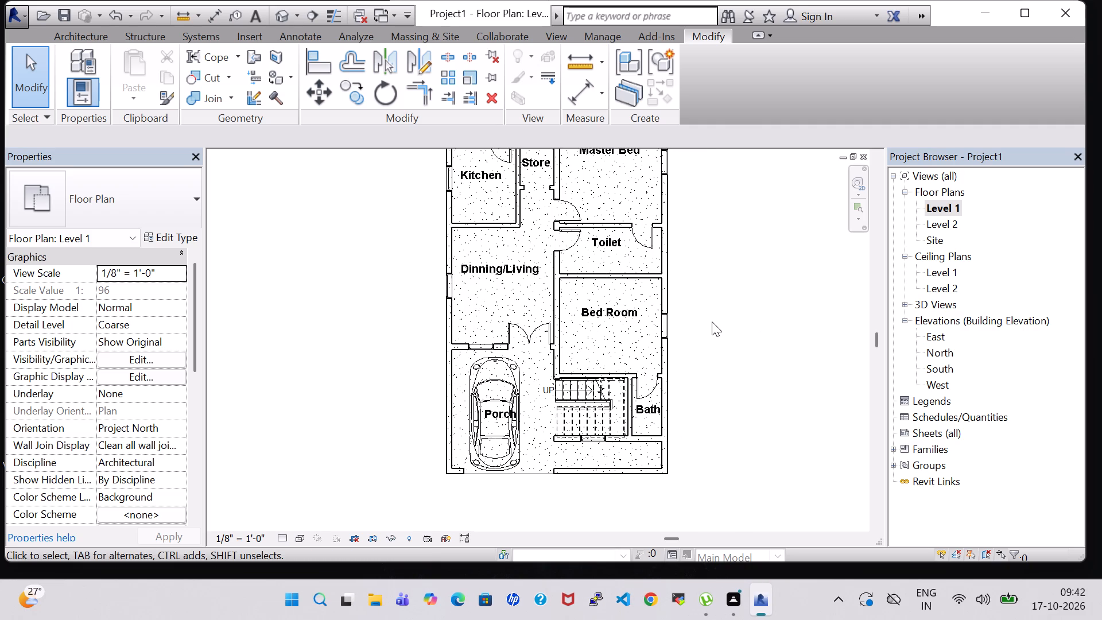
scroll(712, 321, "down", 1)
middle_click_drag(723, 315, 661, 324)
scroll(715, 315, "down", 1)
scroll(661, 324, "up", 1)
middle_click_drag(685, 277, 680, 300)
scroll(680, 300, "up", 1)
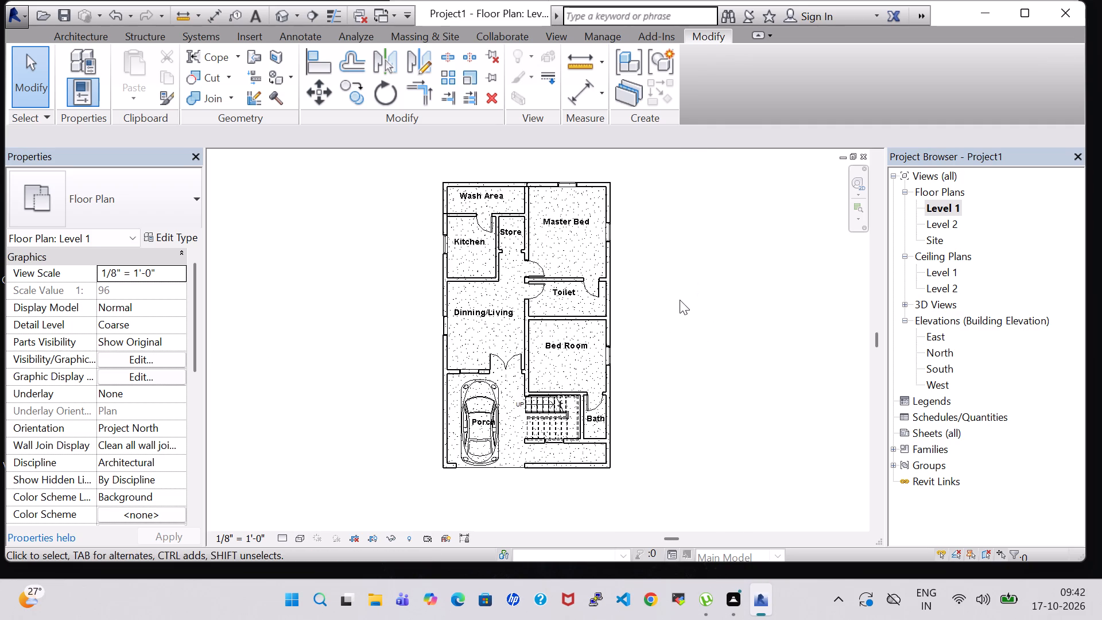
middle_click(680, 300)
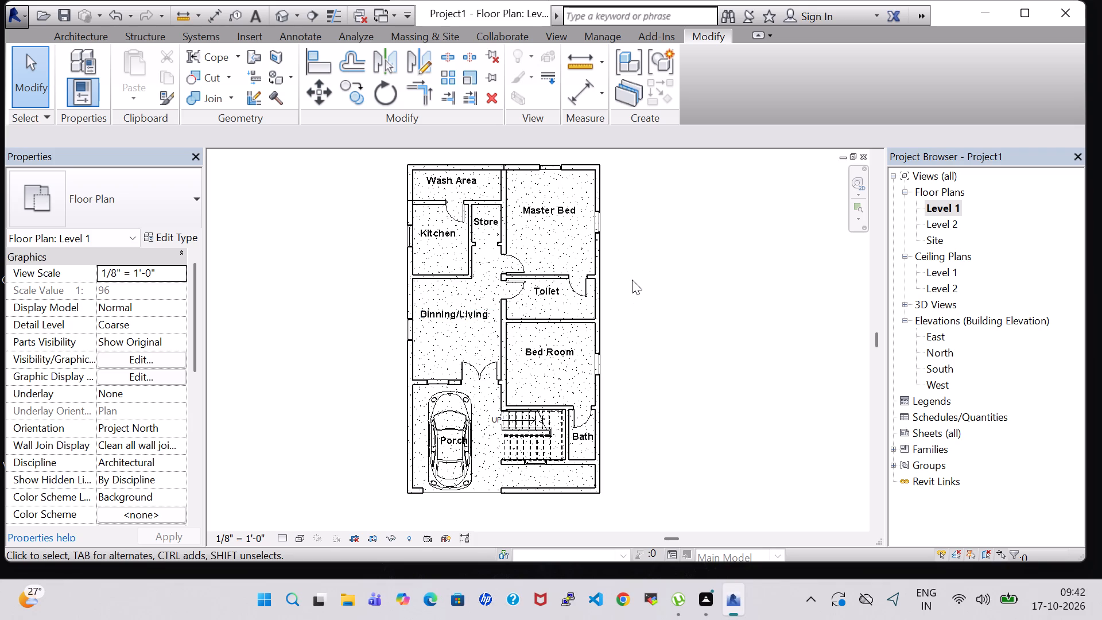
left_click(666, 342)
scroll(666, 342, "down", 1)
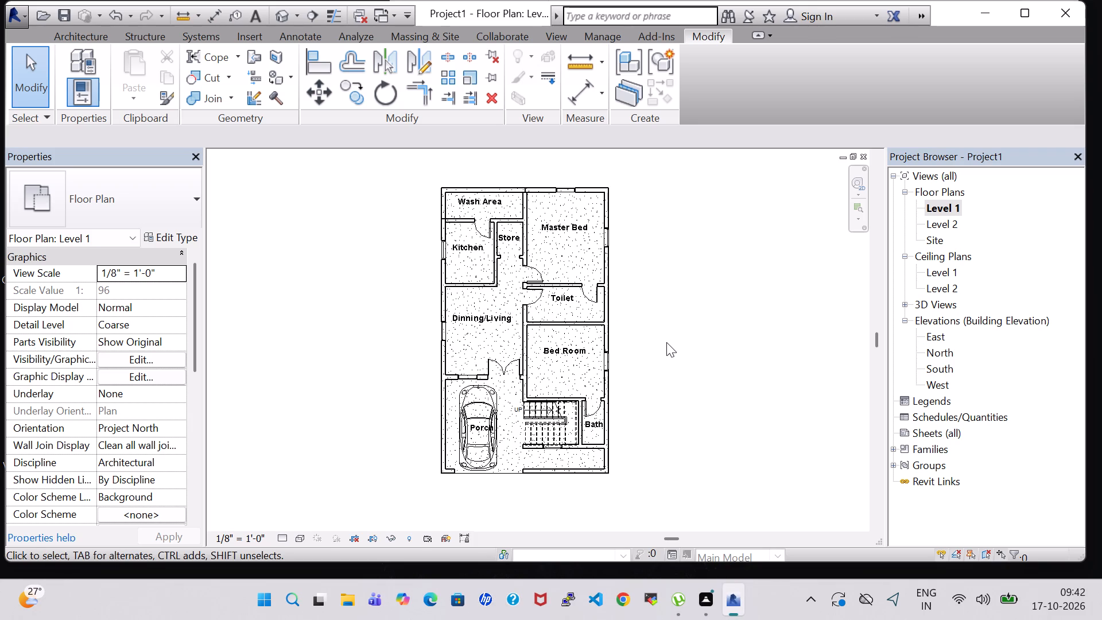
middle_click_drag(666, 342, 653, 362)
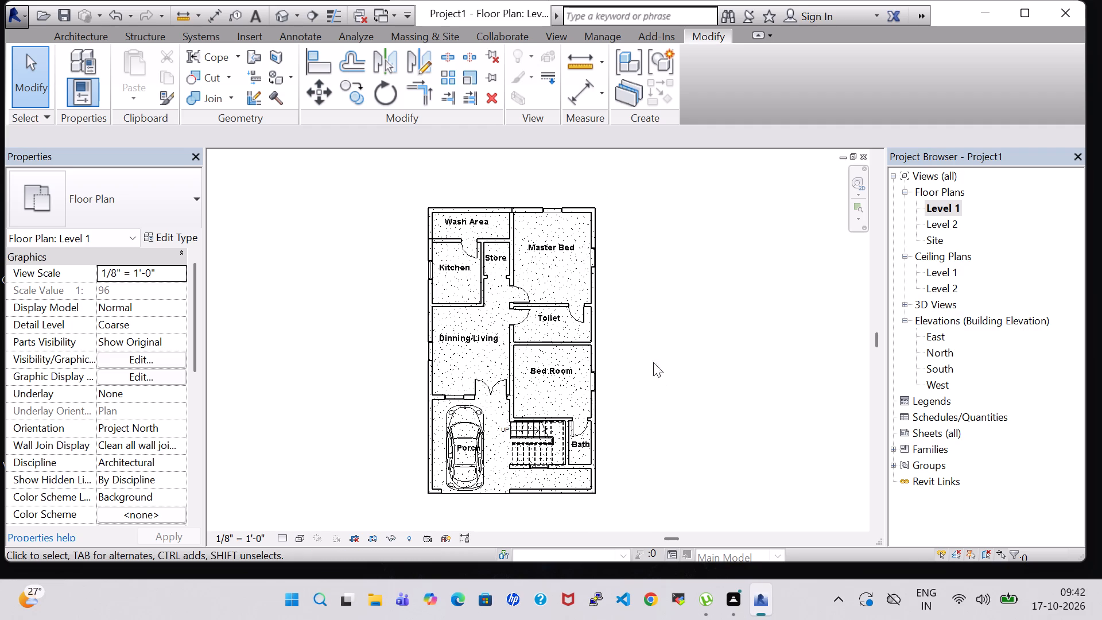
Load the Bed-Standard.0001 component family from the Furniture library's Beds folder.
left_click(99, 32)
left_click(157, 73)
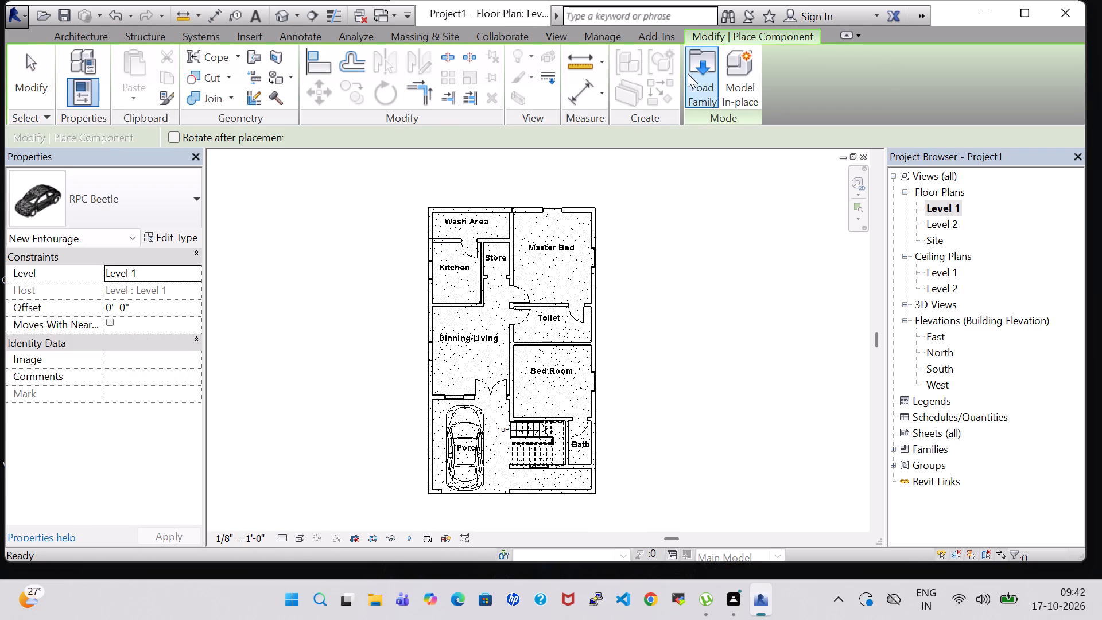
left_click(697, 75)
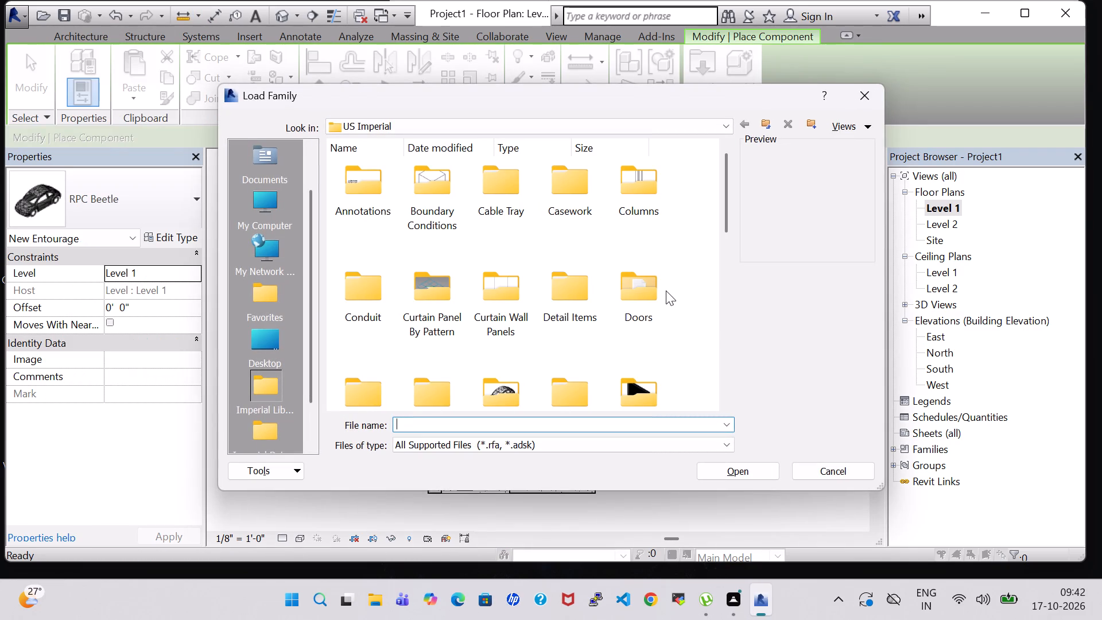
scroll(666, 292, "down", 3)
scroll(471, 265, "up", 2)
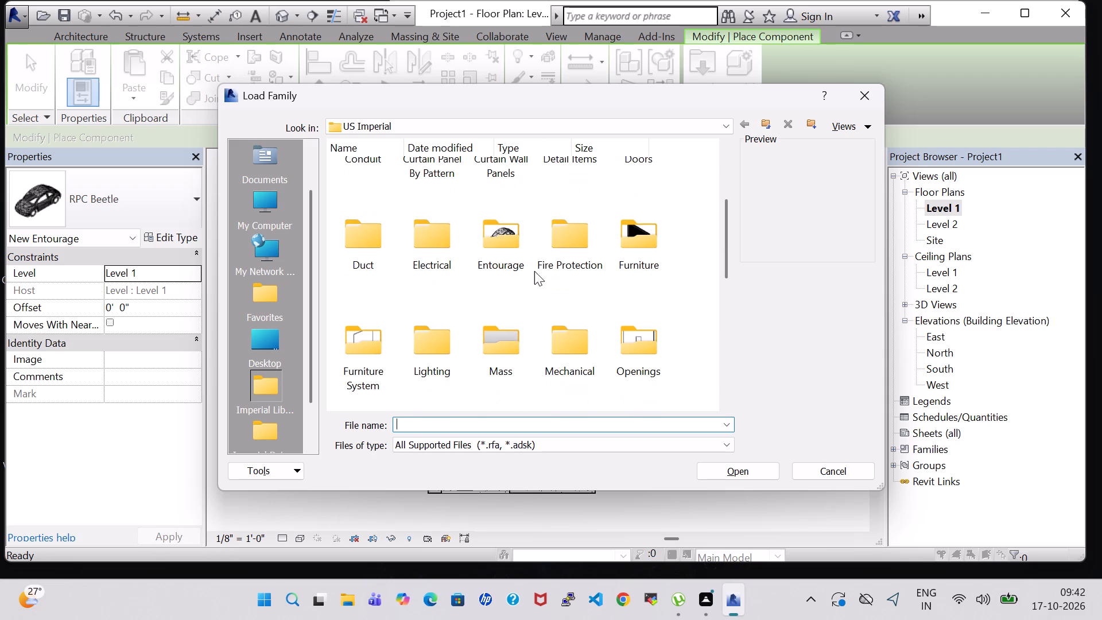
double_click(631, 249)
double_click(366, 185)
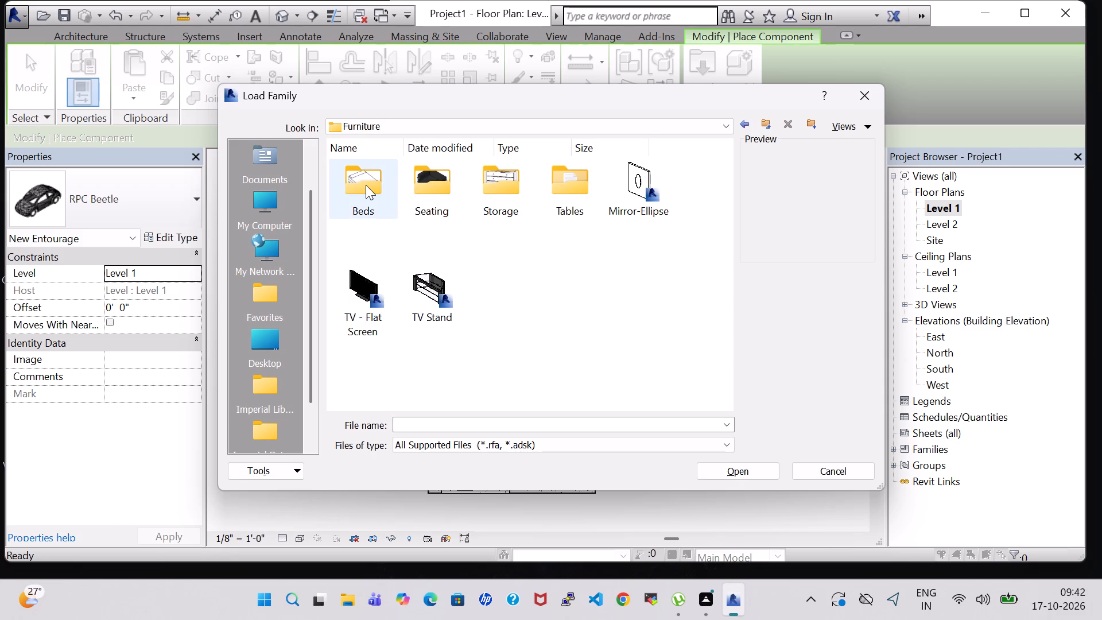
left_click(594, 203)
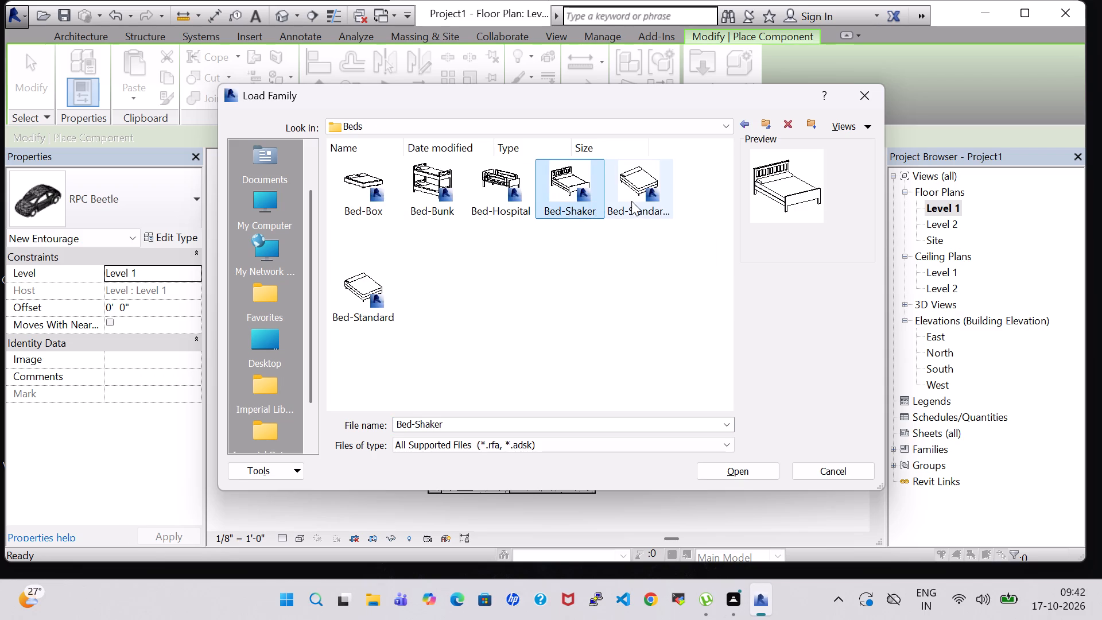
left_click(634, 200)
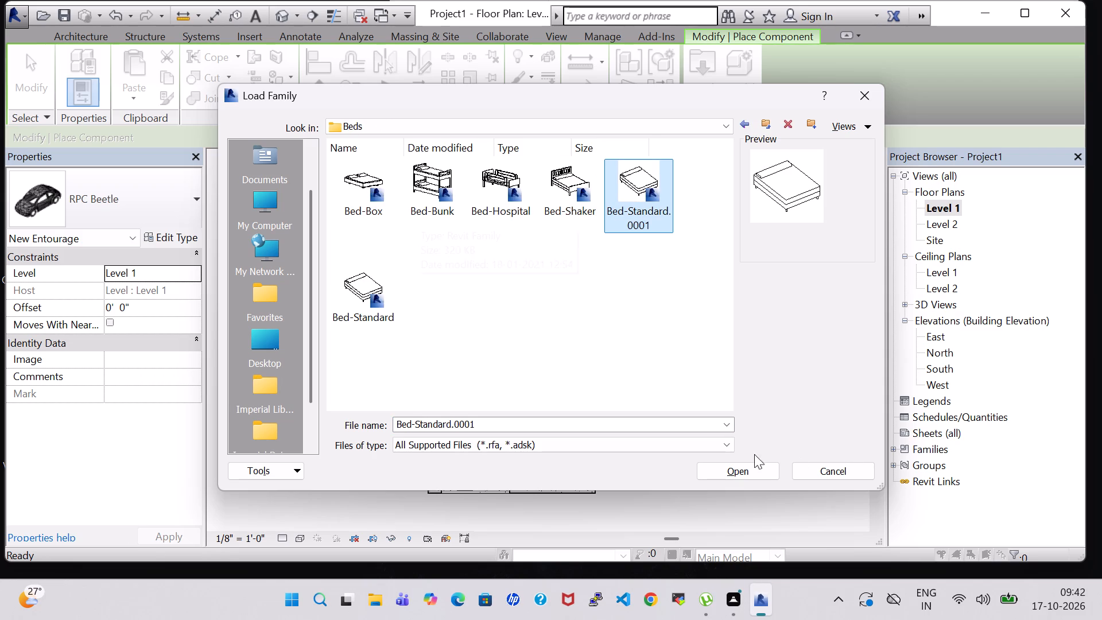
left_click(755, 462)
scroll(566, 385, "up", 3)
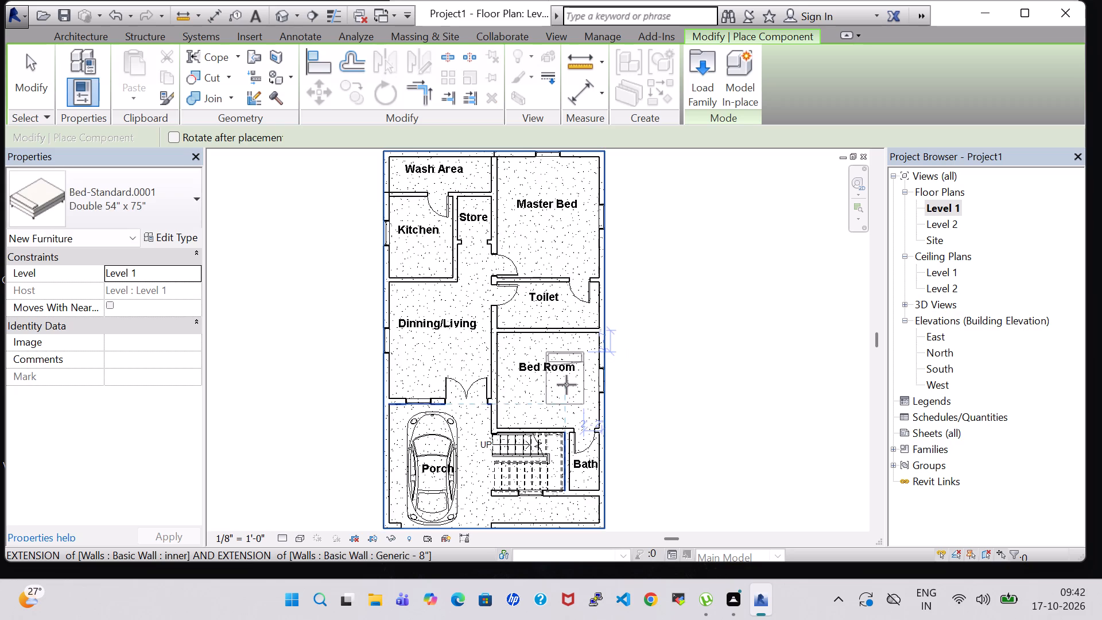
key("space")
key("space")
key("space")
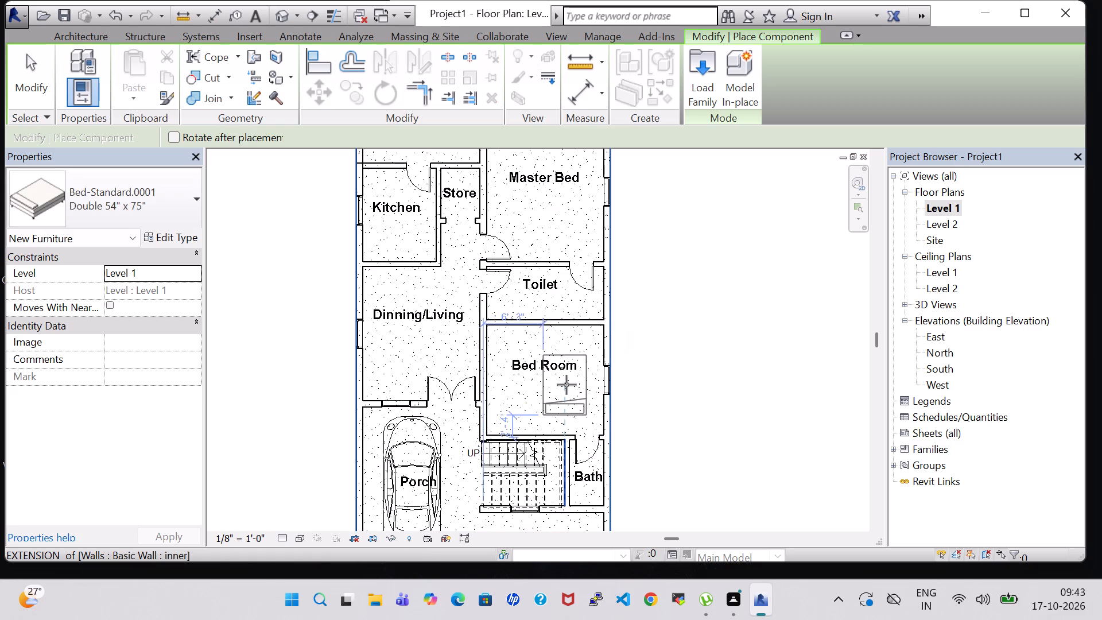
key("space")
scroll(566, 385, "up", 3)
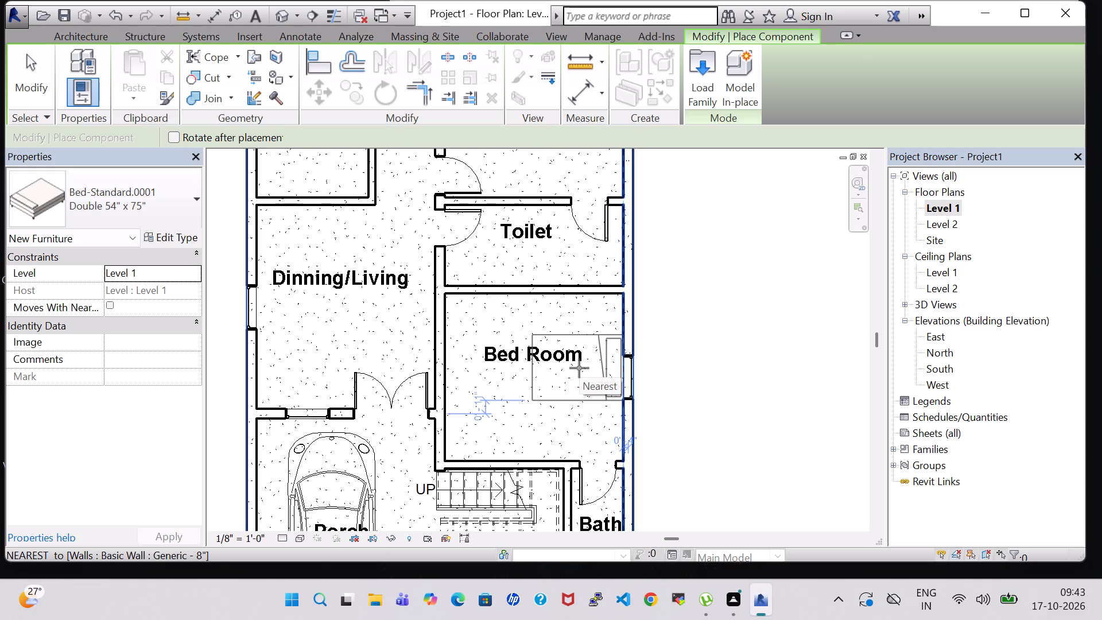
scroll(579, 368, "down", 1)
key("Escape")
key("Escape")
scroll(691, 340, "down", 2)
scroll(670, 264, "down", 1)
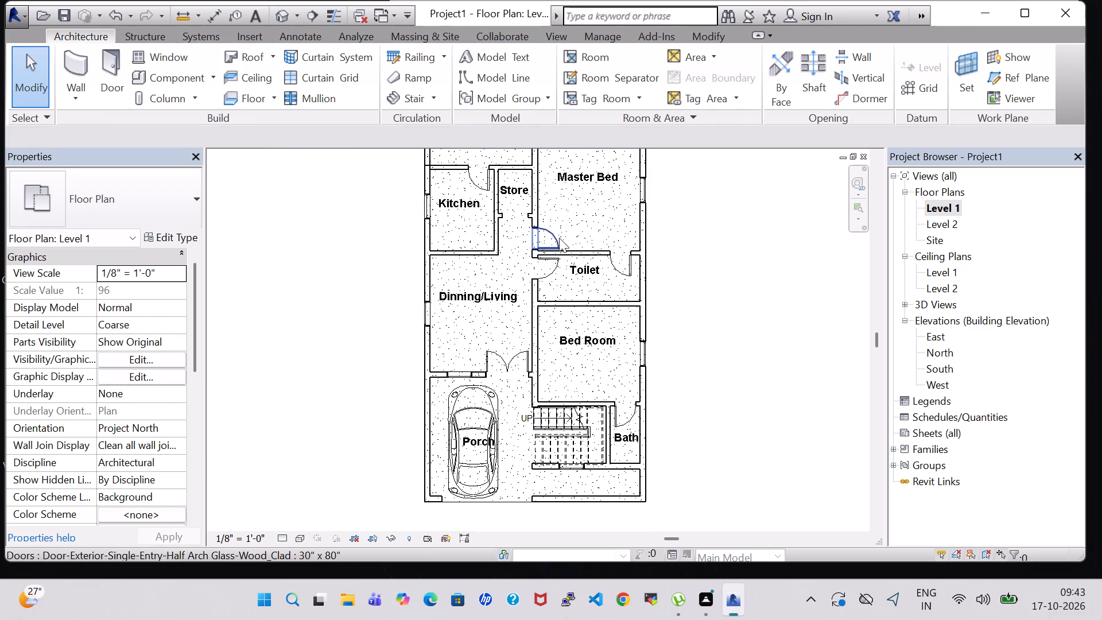
Place a 30" x 80" Half Arch Glass-Wood_Clad single door in the Dinning/Living–Bed Room wall, near the Toilet side, swinging into the Bed Room.
left_click(559, 238)
left_click(87, 30)
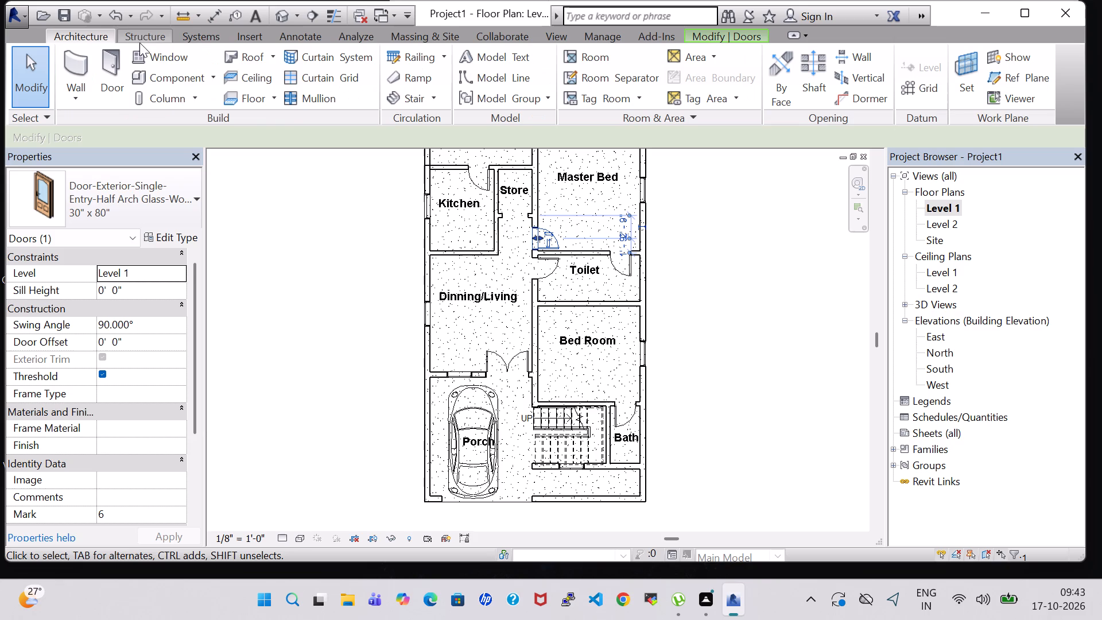
left_click(117, 70)
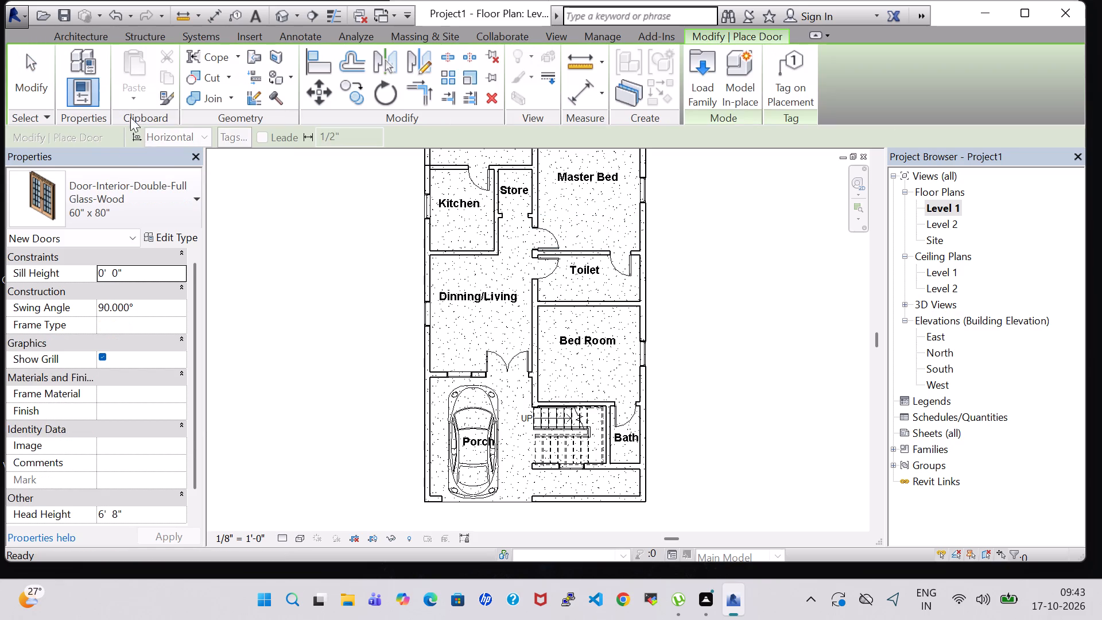
left_click(185, 207)
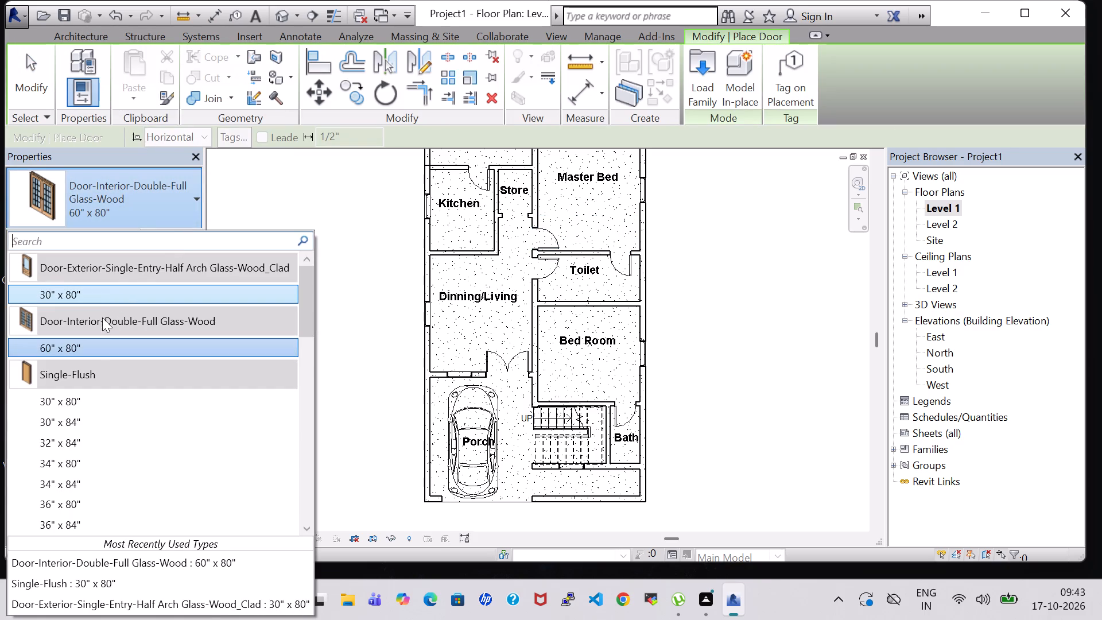
left_click(95, 351)
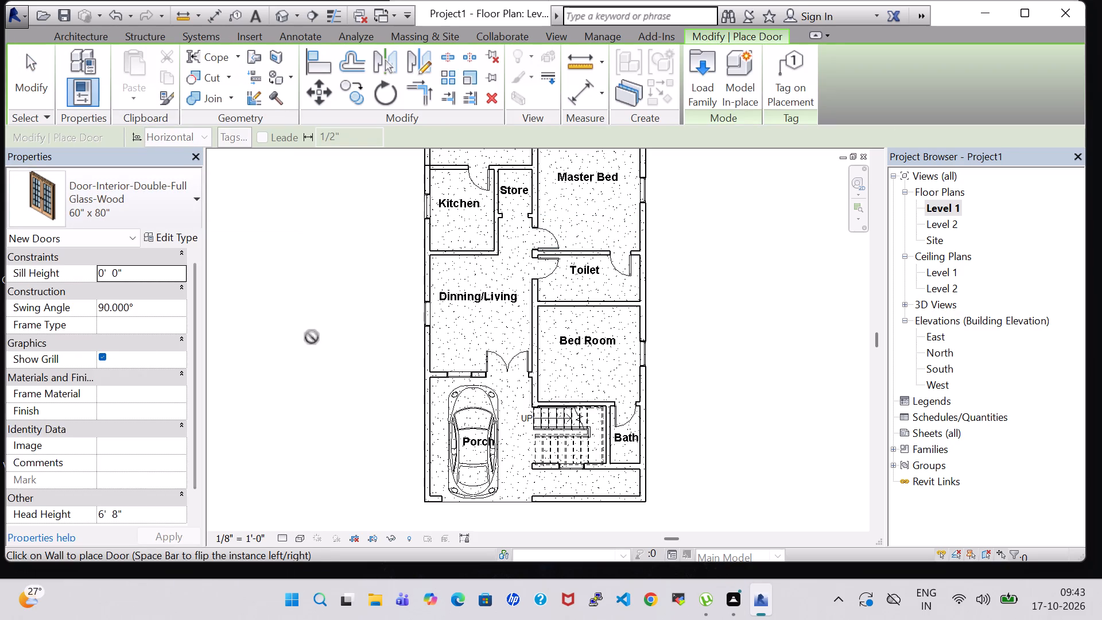
left_click(141, 189)
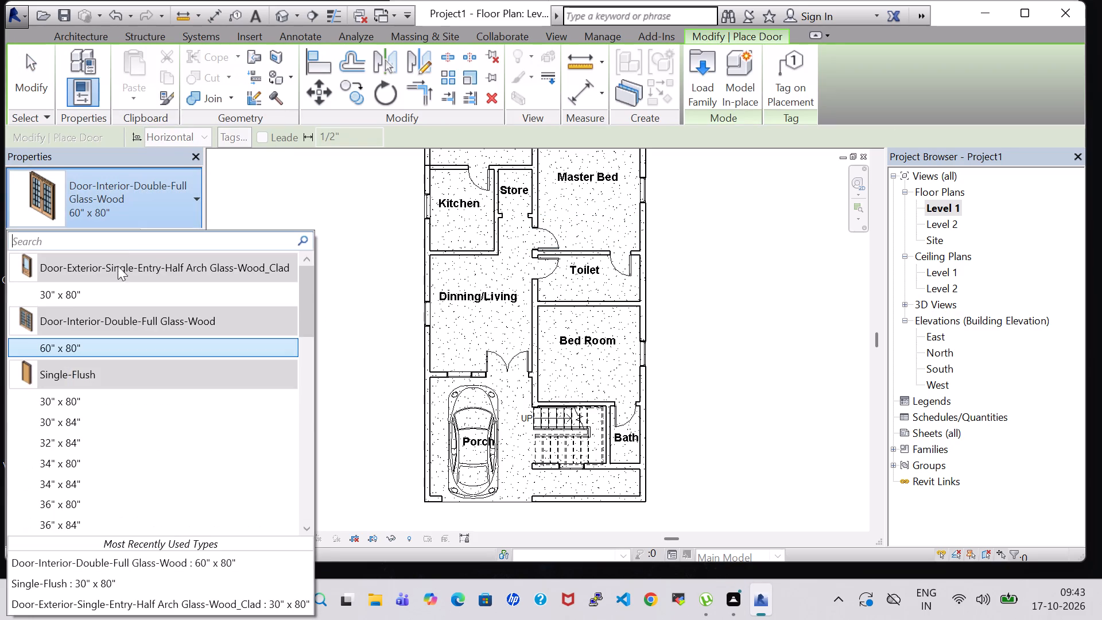
left_click(114, 290)
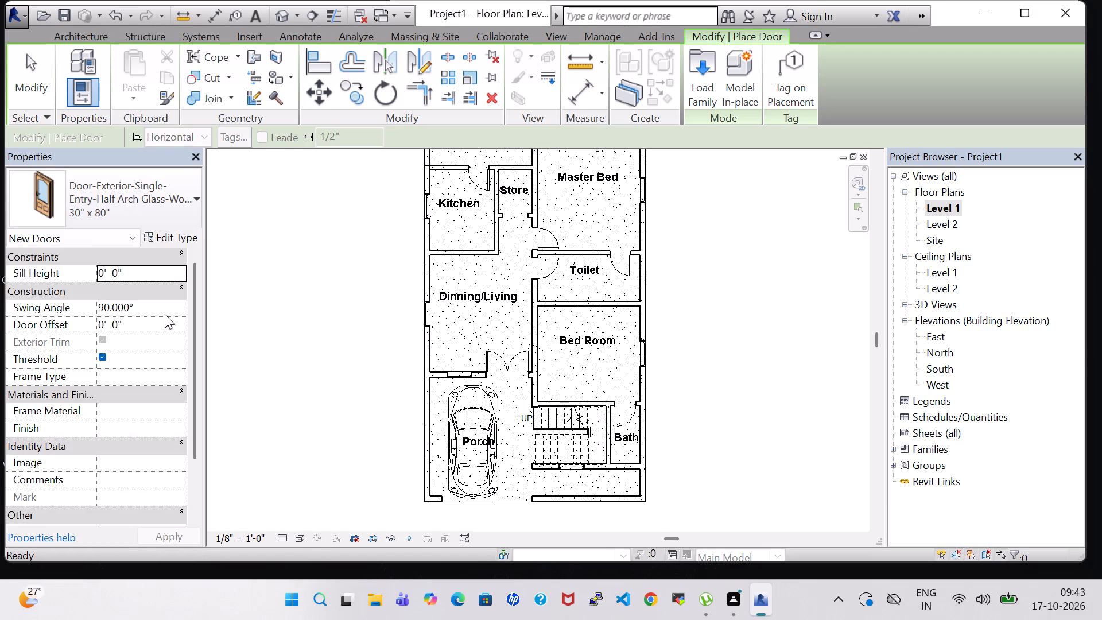
scroll(174, 316, "up", 4)
scroll(527, 323, "up", 4)
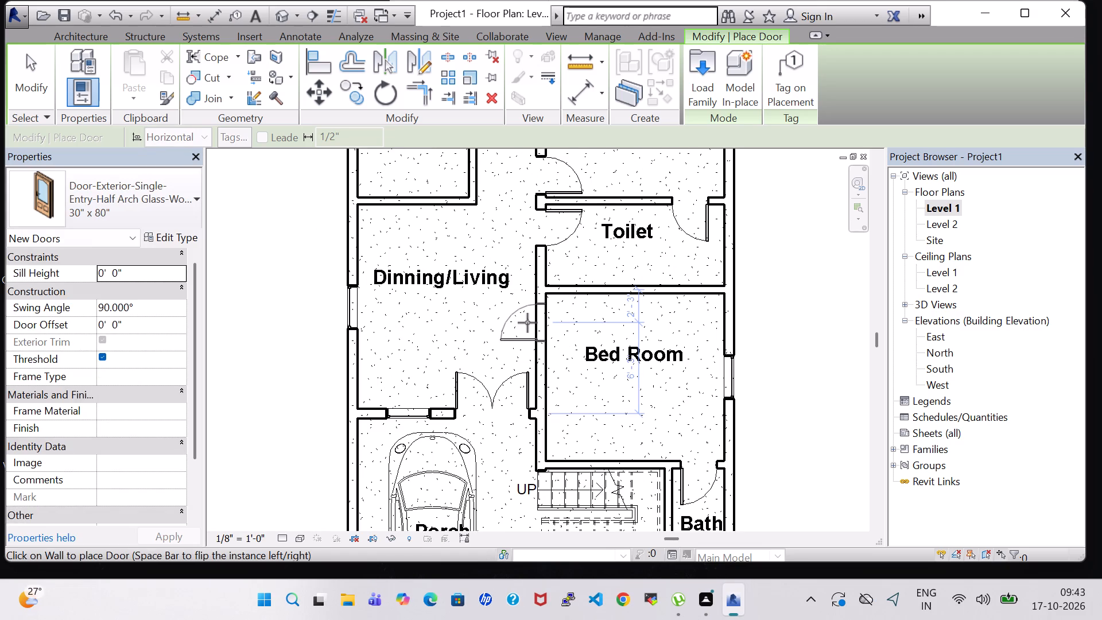
key("space")
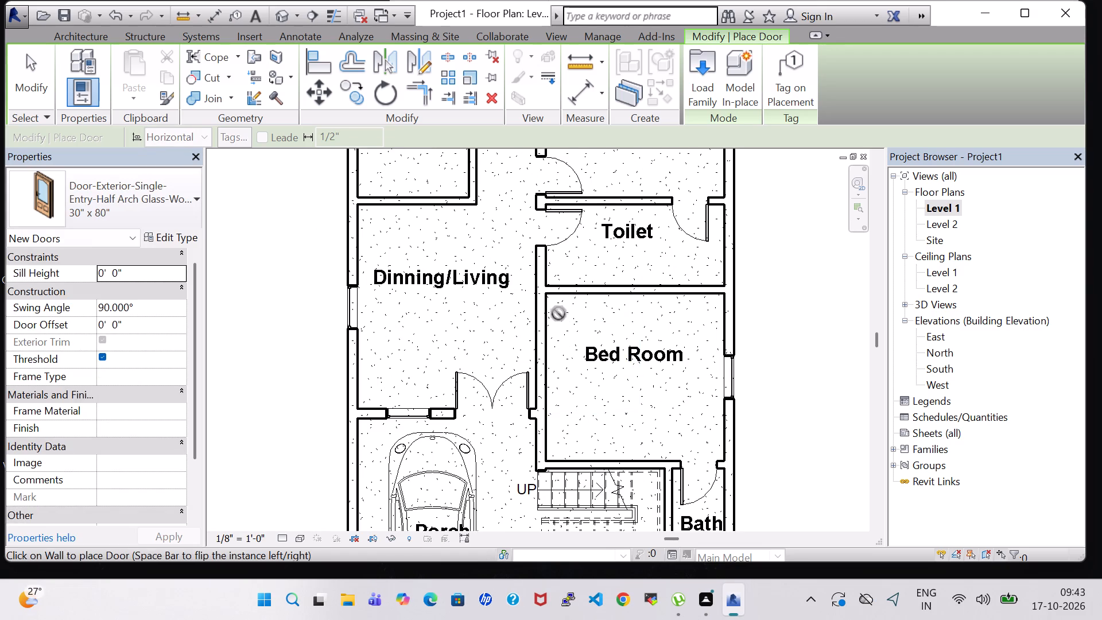
key("space")
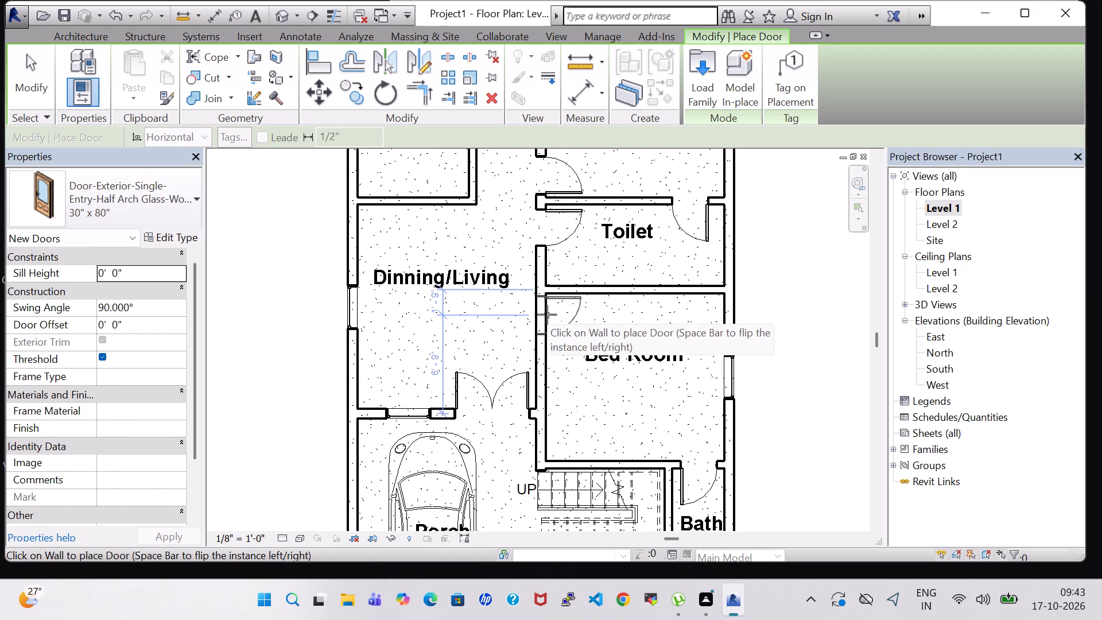
left_click(547, 316)
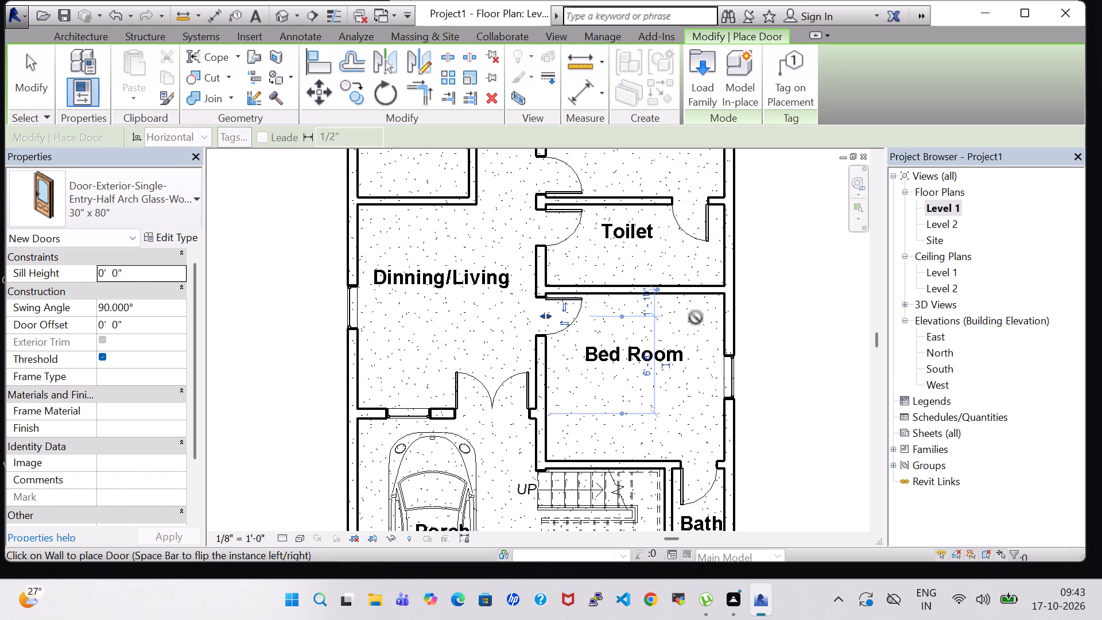
scroll(799, 305, "down", 2)
key("Escape")
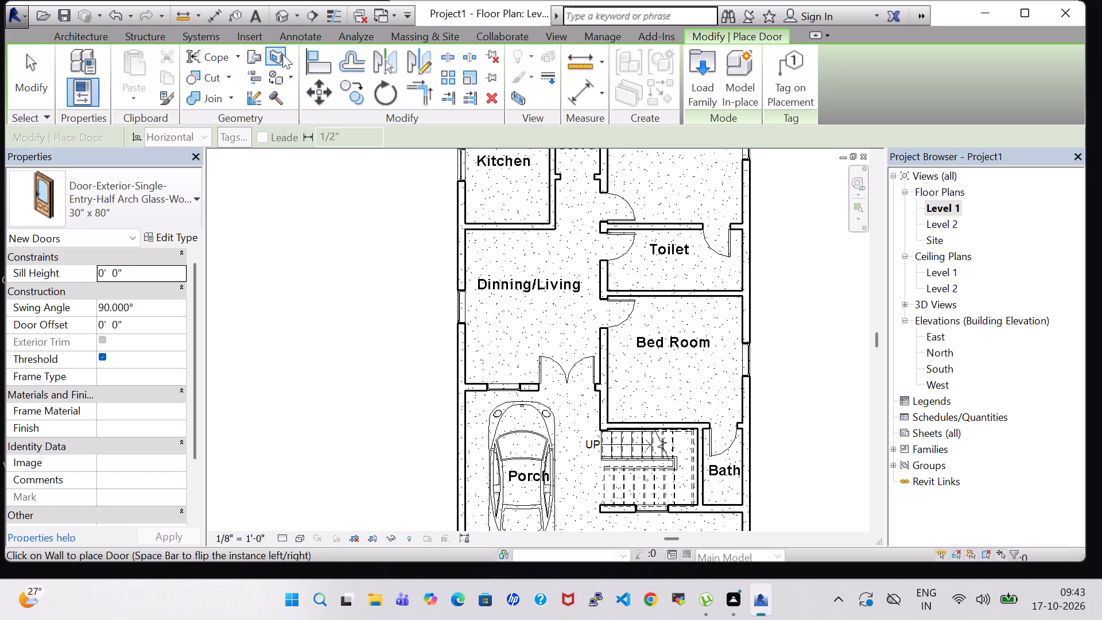
Examine the house in 3D from several angles, including the doors along the inner wall.
left_click(282, 21)
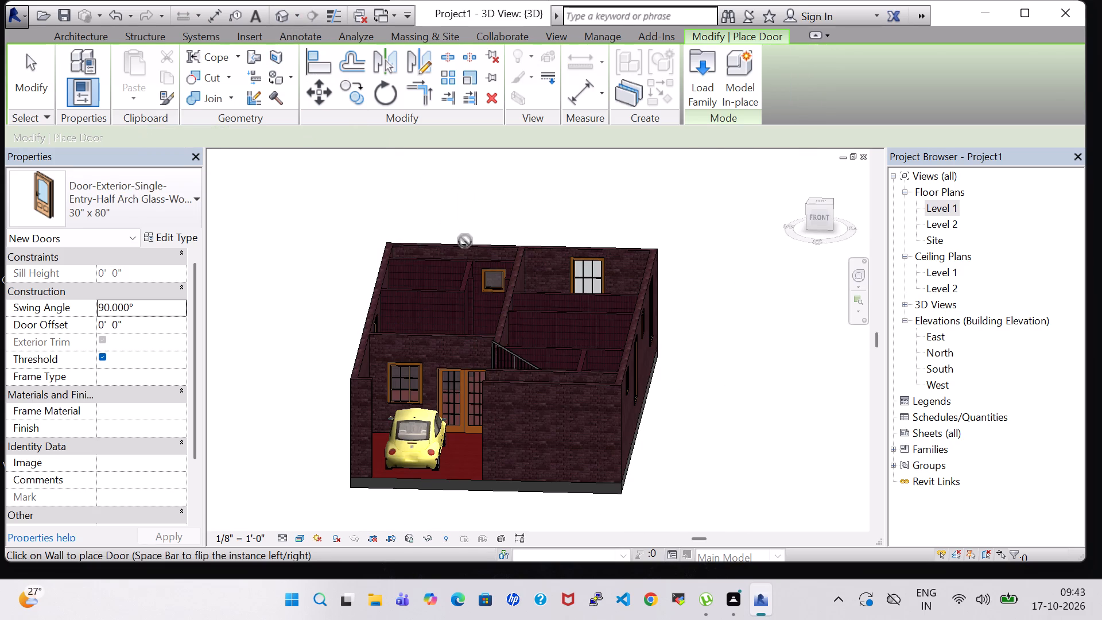
key("Escape")
key("Escape")
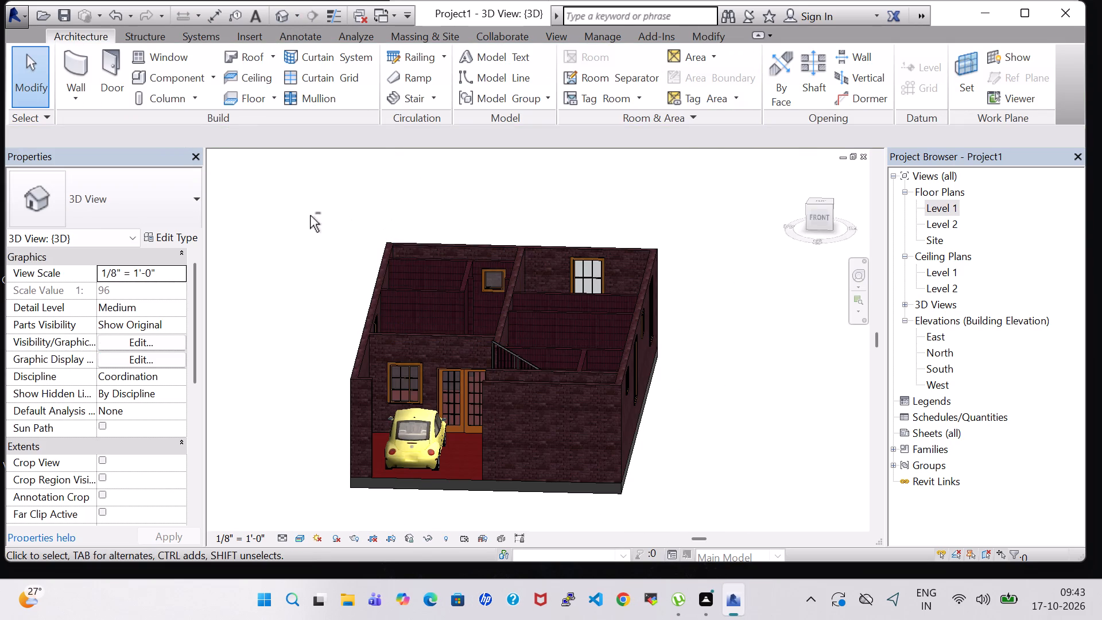
middle_click_drag(310, 215, 496, 381, "shift")
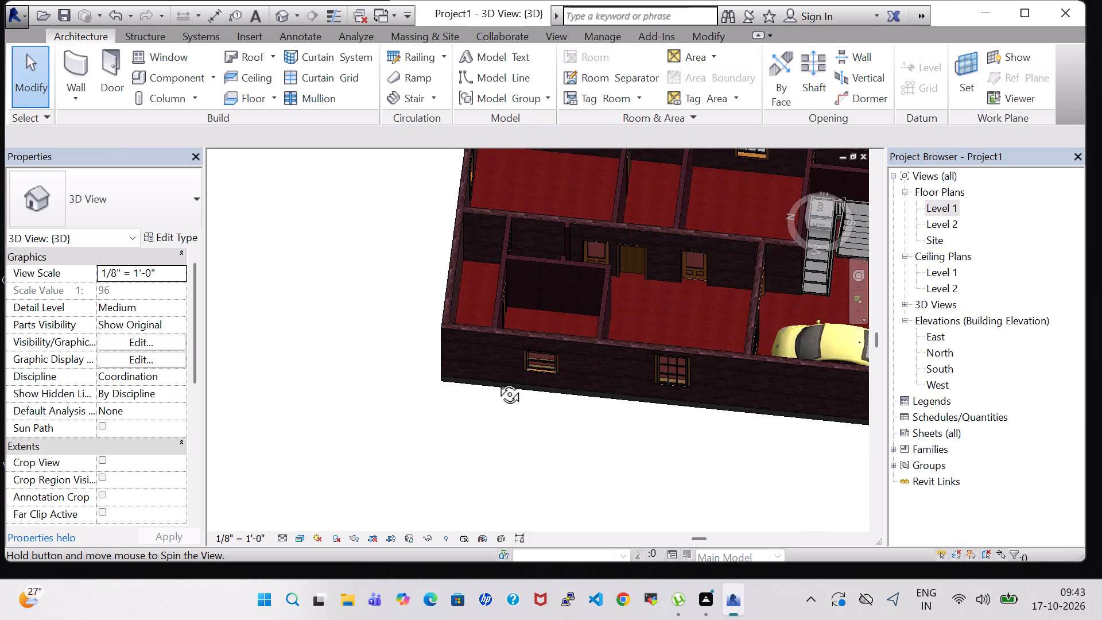
middle_click_drag(496, 381, 486, 377, "shift")
middle_click(486, 377, "shift")
middle_click_drag(476, 375, 463, 374, "shift")
middle_click_drag(443, 450, 364, 357, "shift")
middle_click_drag(397, 410, 308, 354, "shift")
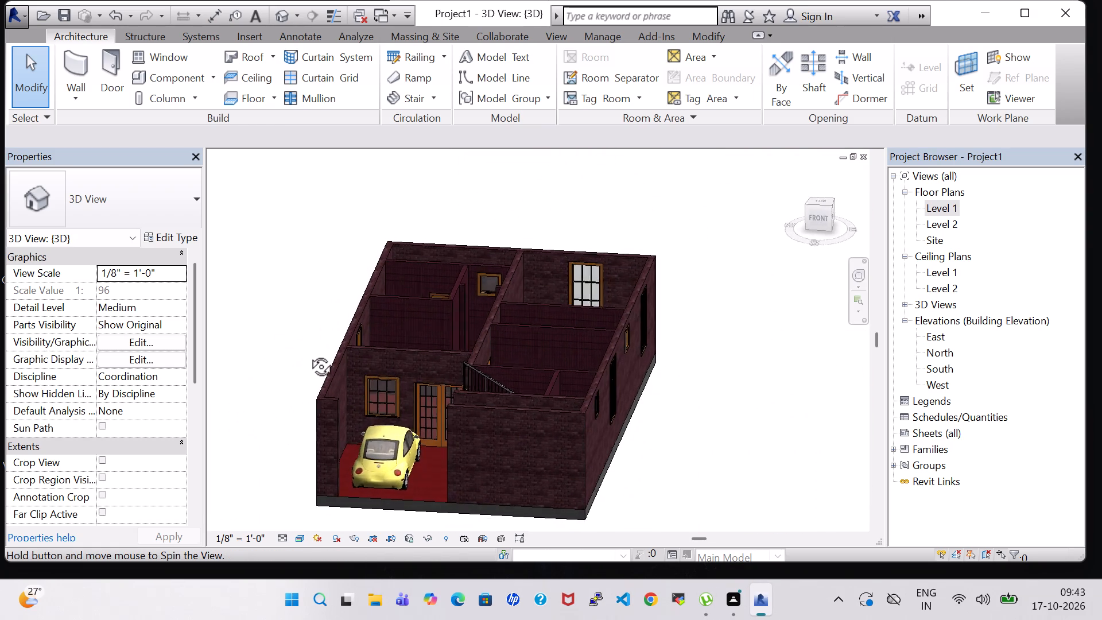
middle_click_drag(308, 354, 323, 330, "shift")
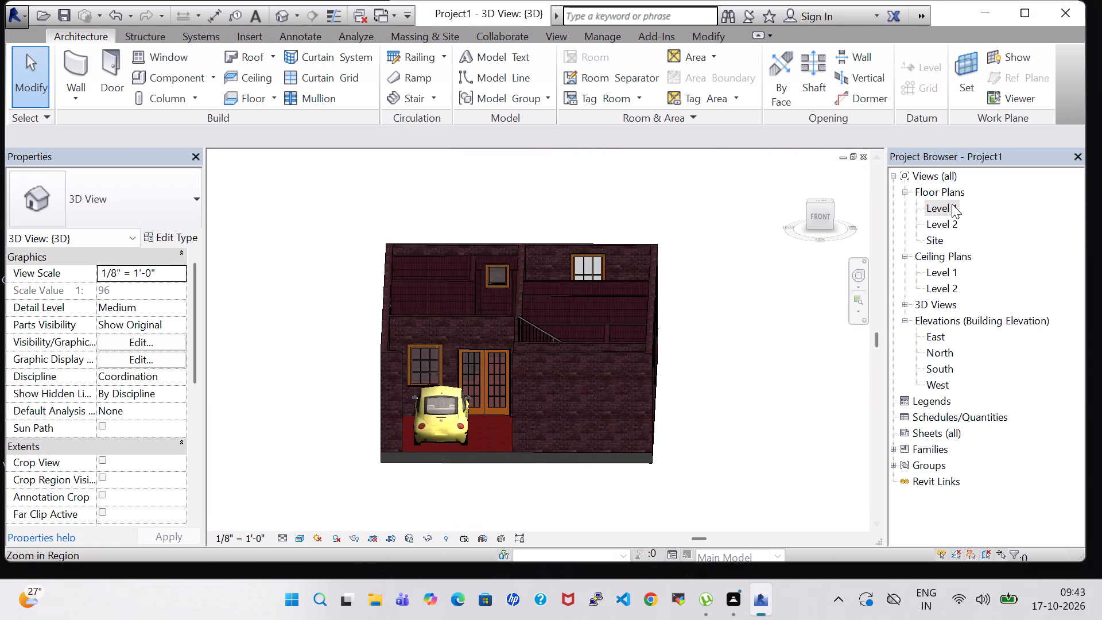
In the Level 1 plan, place a Bed-Standard.0001 Double 54" x 75" in the Bed Room with its head toward the east wall window.
double_click(952, 204)
scroll(817, 285, "down", 2)
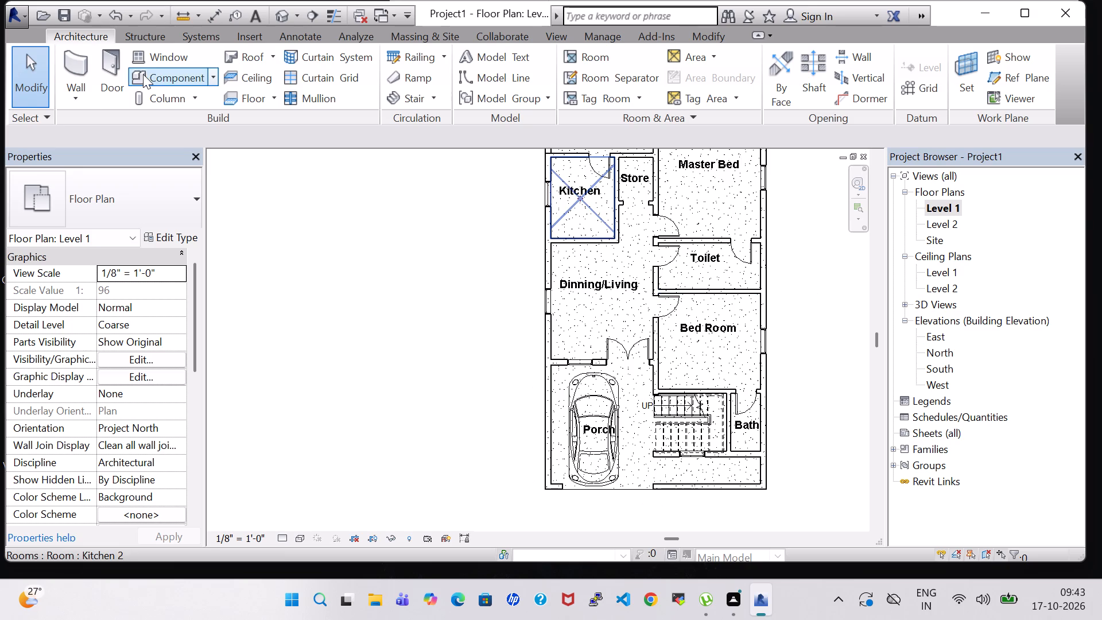
left_click(143, 74)
middle_click_drag(488, 283, 238, 299)
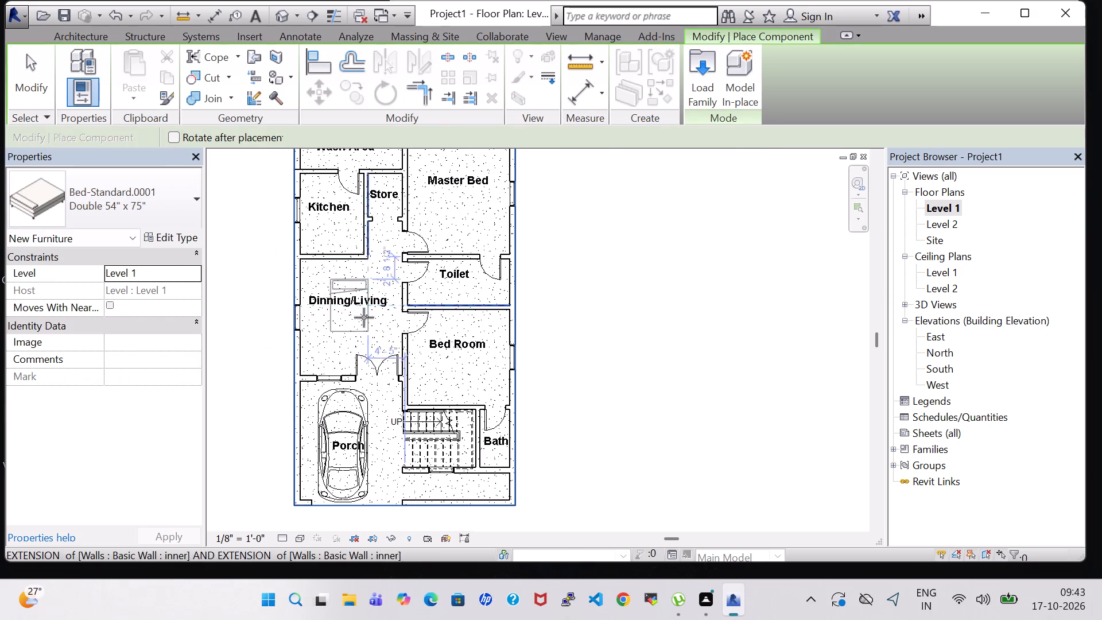
scroll(446, 356, "up", 2)
key("space")
key("space")
key("space")
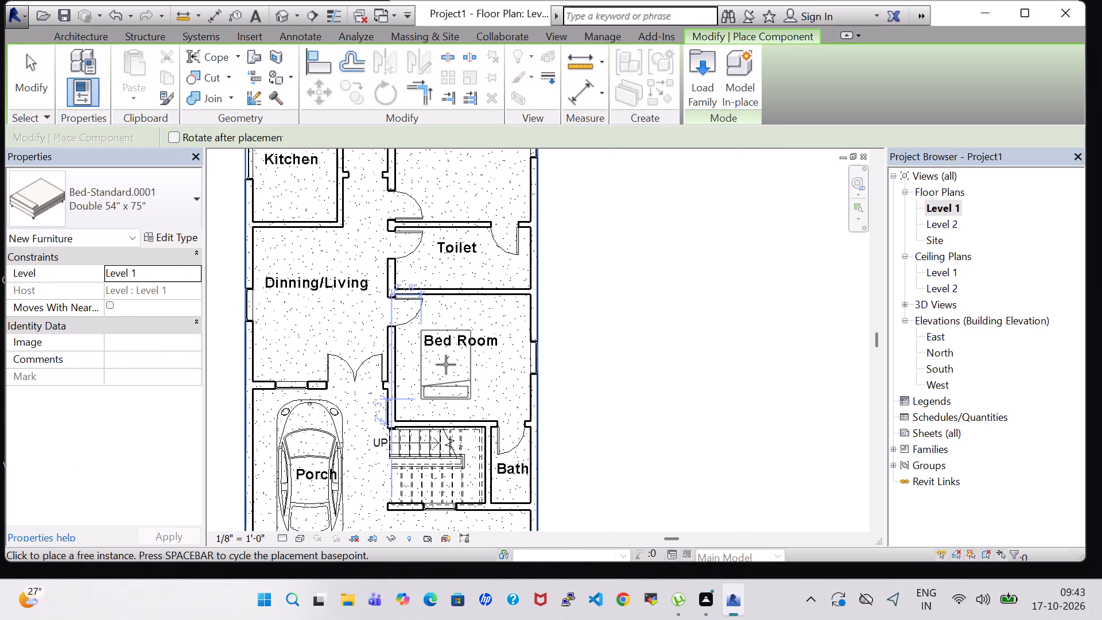
key("space")
scroll(446, 365, "up", 4)
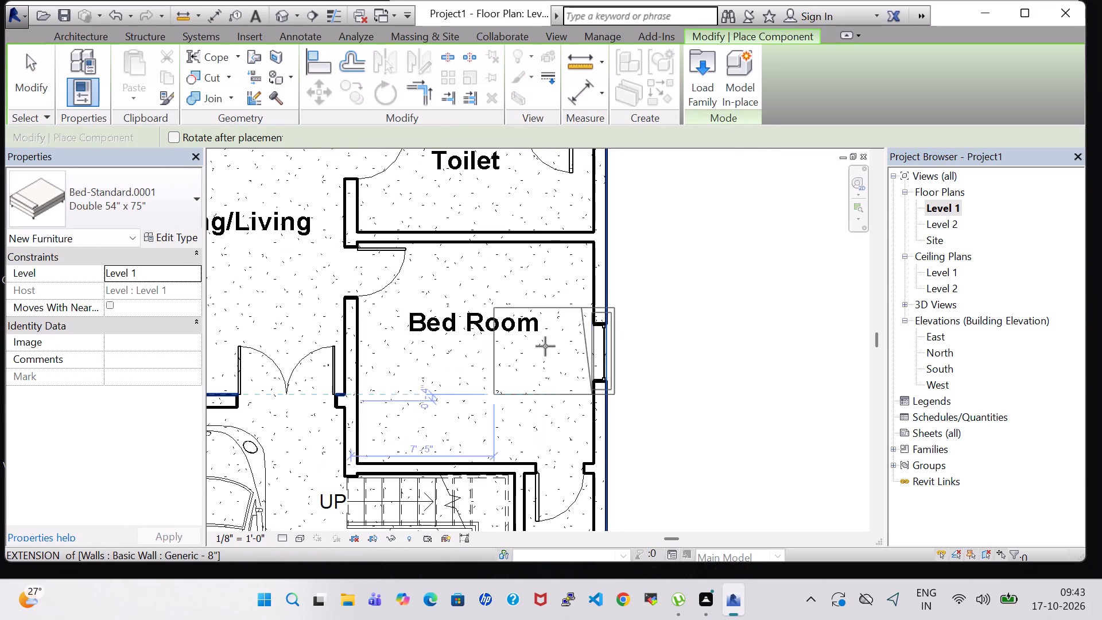
left_click(537, 346)
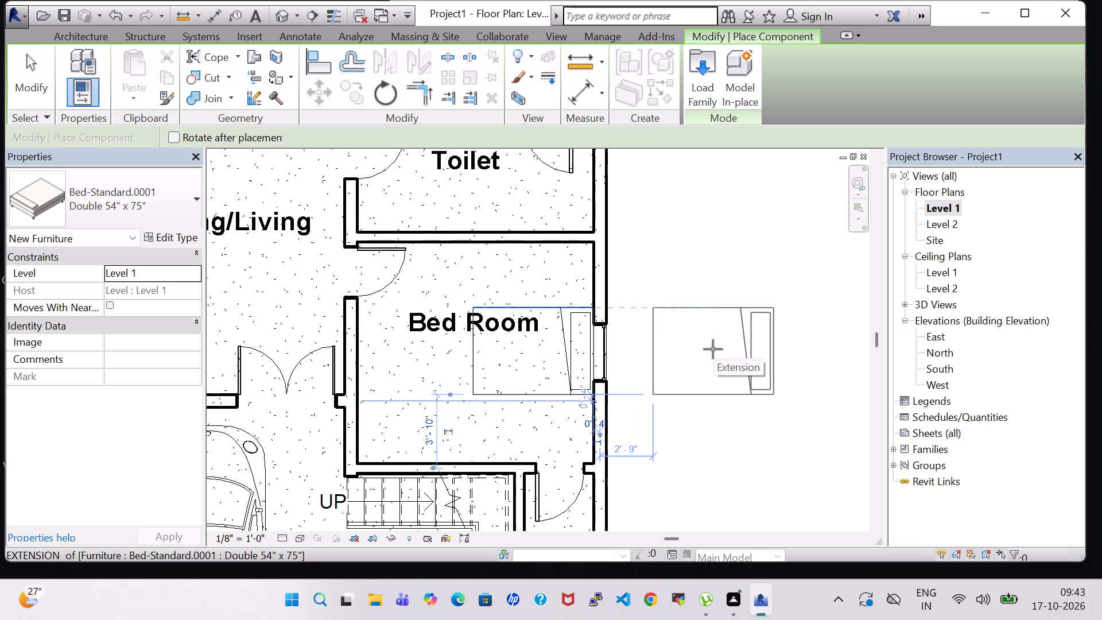
key("Escape")
key("Escape")
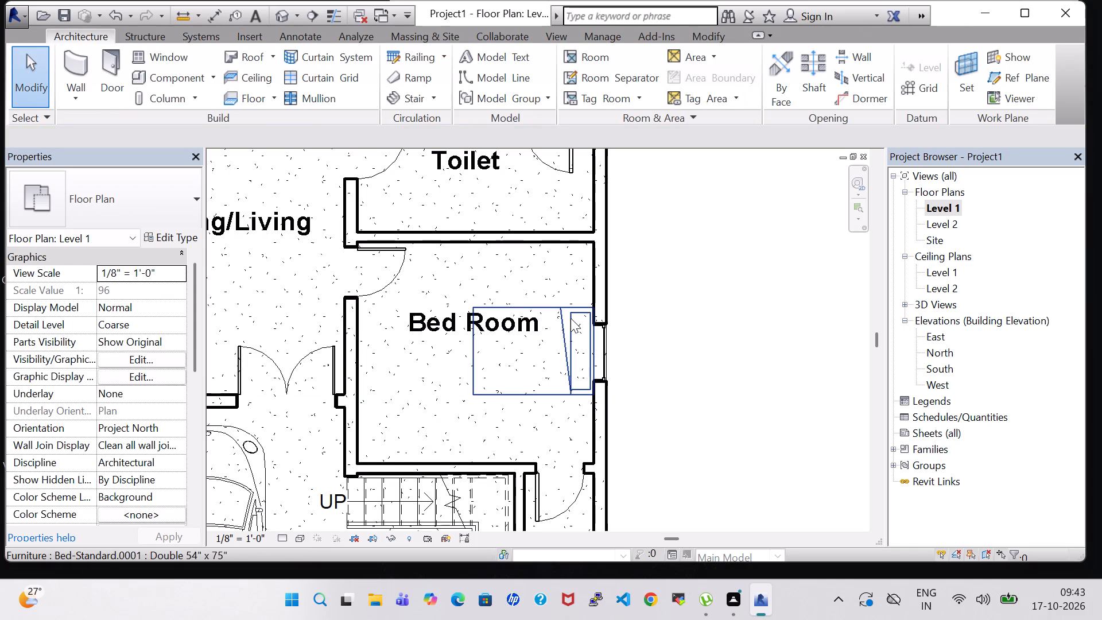
Change the Bed Room bed's type to King 78" x 80".
left_click(571, 318)
left_click(149, 212)
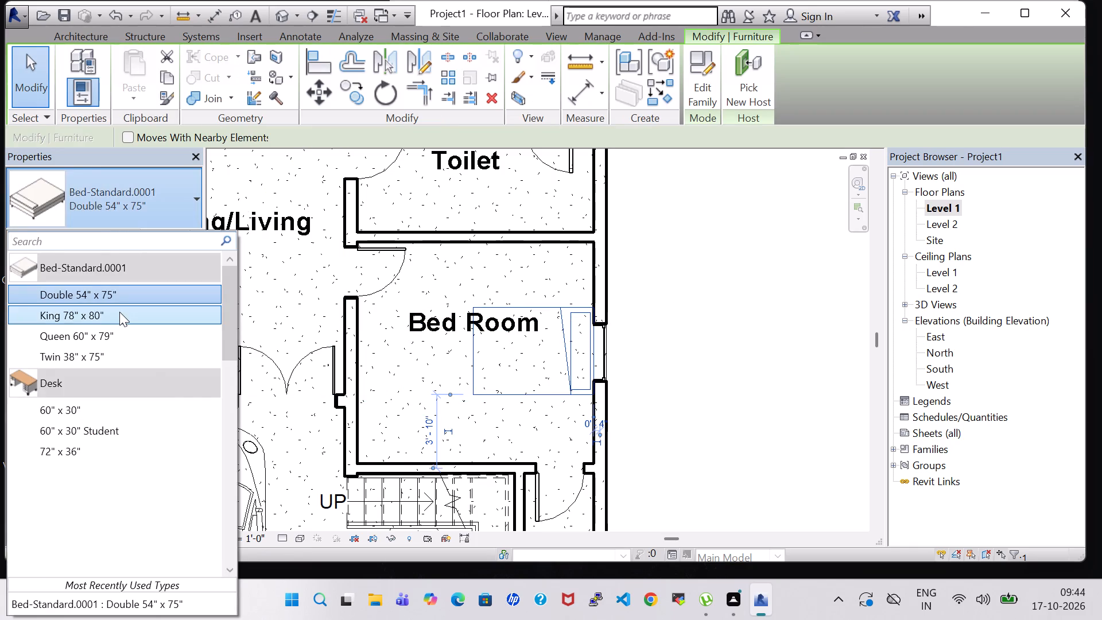
left_click(119, 312)
left_click(675, 324)
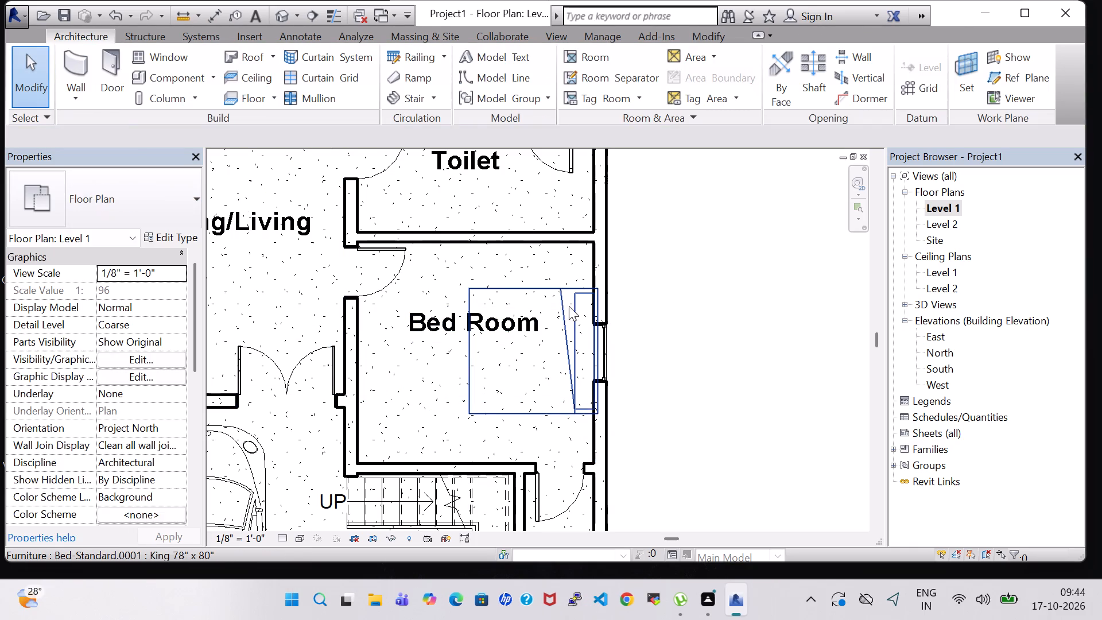
Nudge the King 78" x 80" bed in the Bed Room slightly west, clear of the east window wall.
left_click(553, 291)
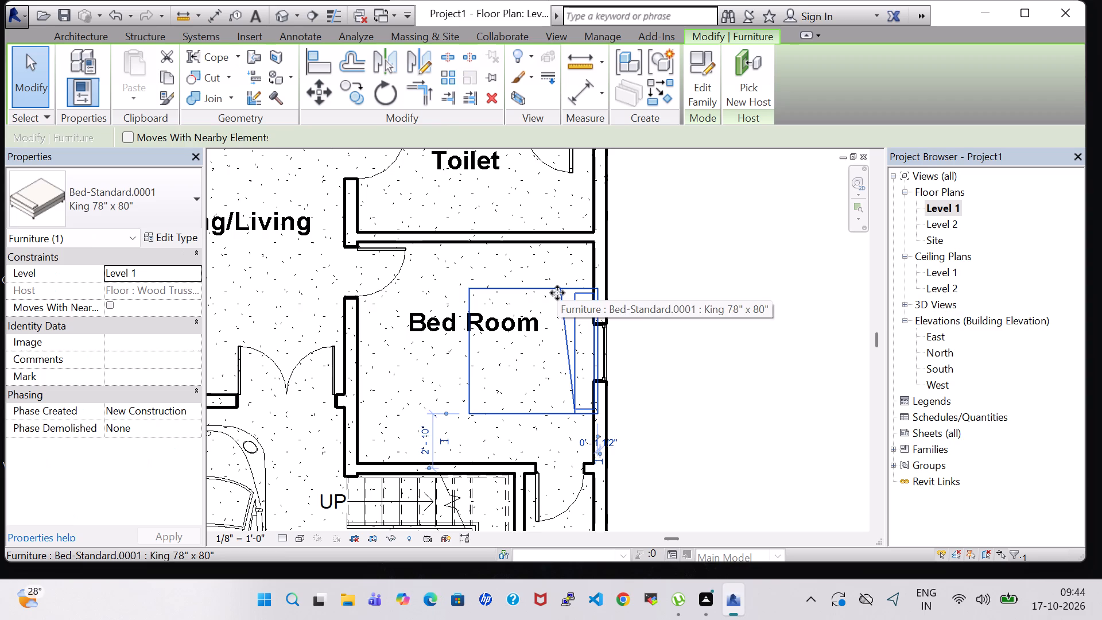
key("Left")
key("Left")
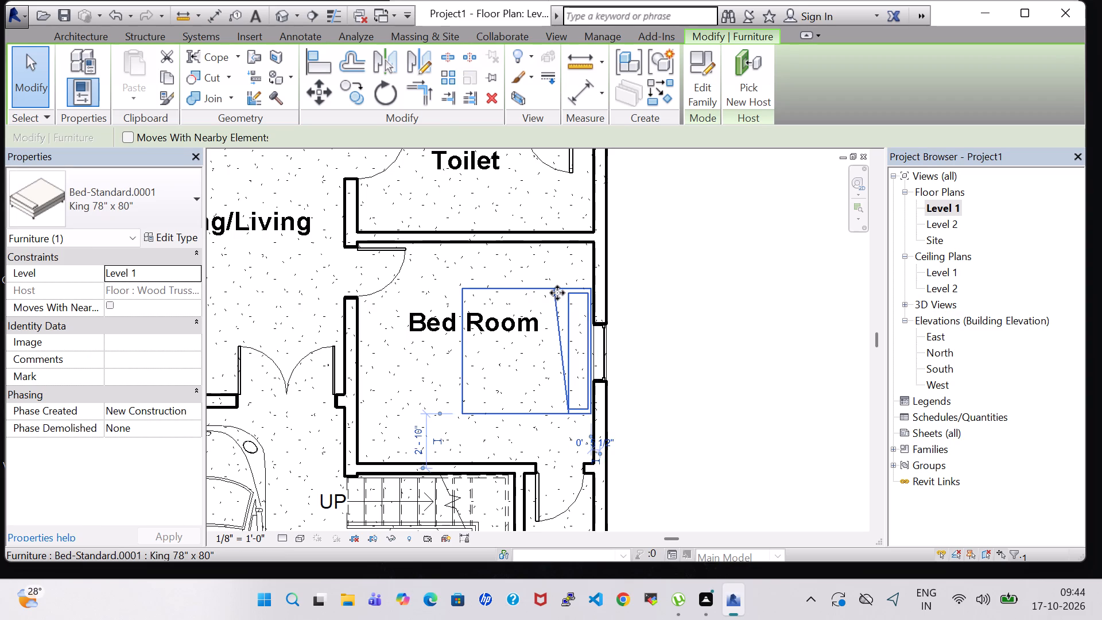
left_click(773, 385)
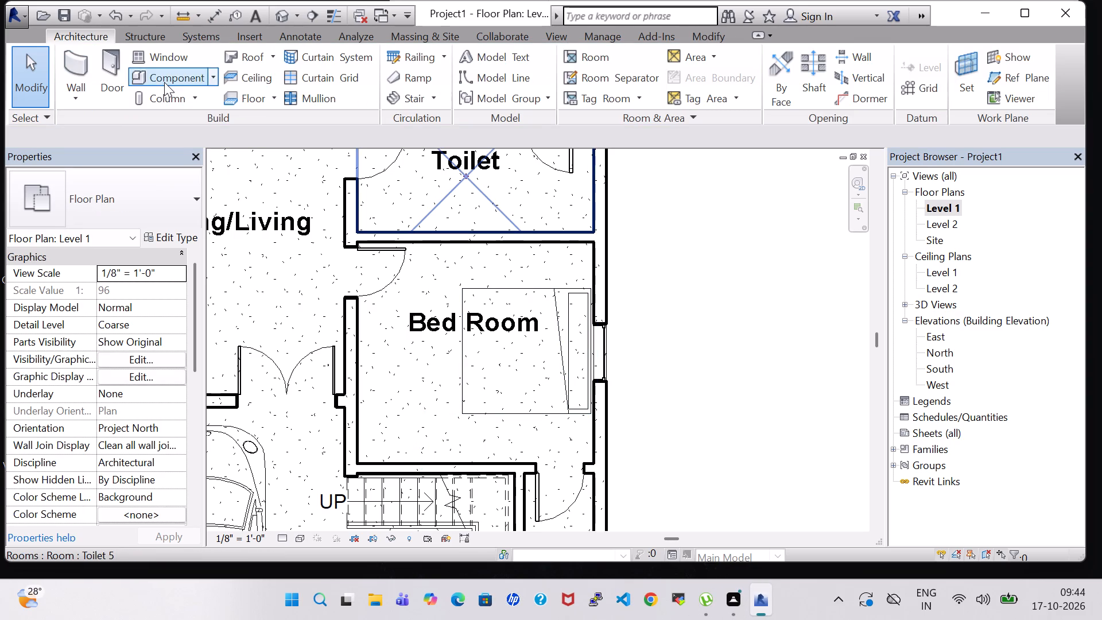
Load the Table-Night Stand family from the US Imperial library's Furniture Tables folder.
left_click(164, 82)
left_click(685, 87)
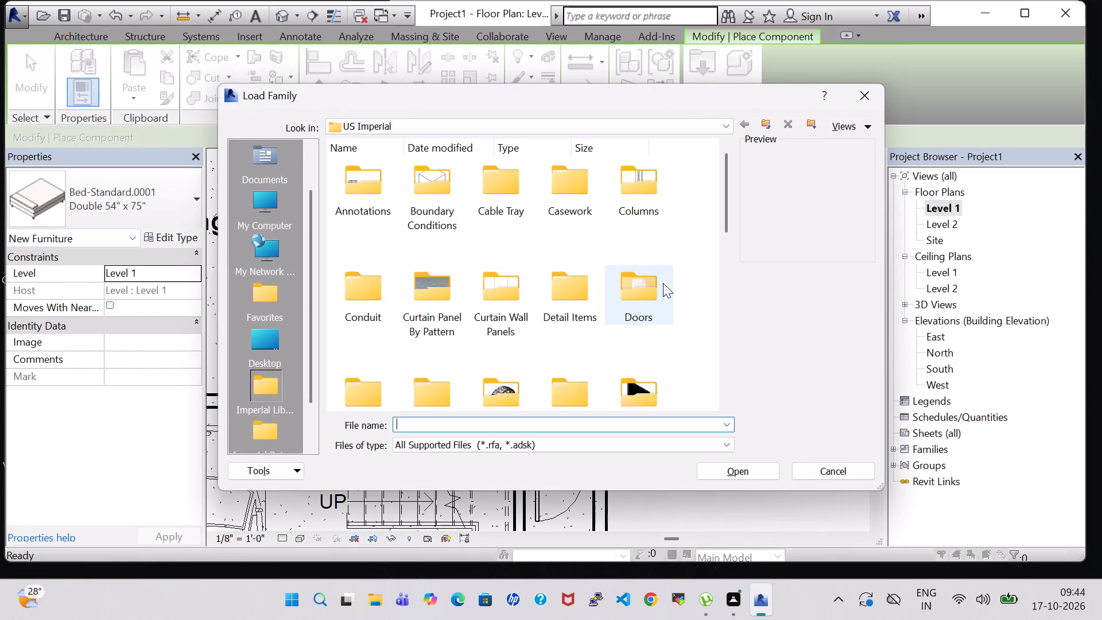
scroll(661, 290, "down", 1)
double_click(654, 247)
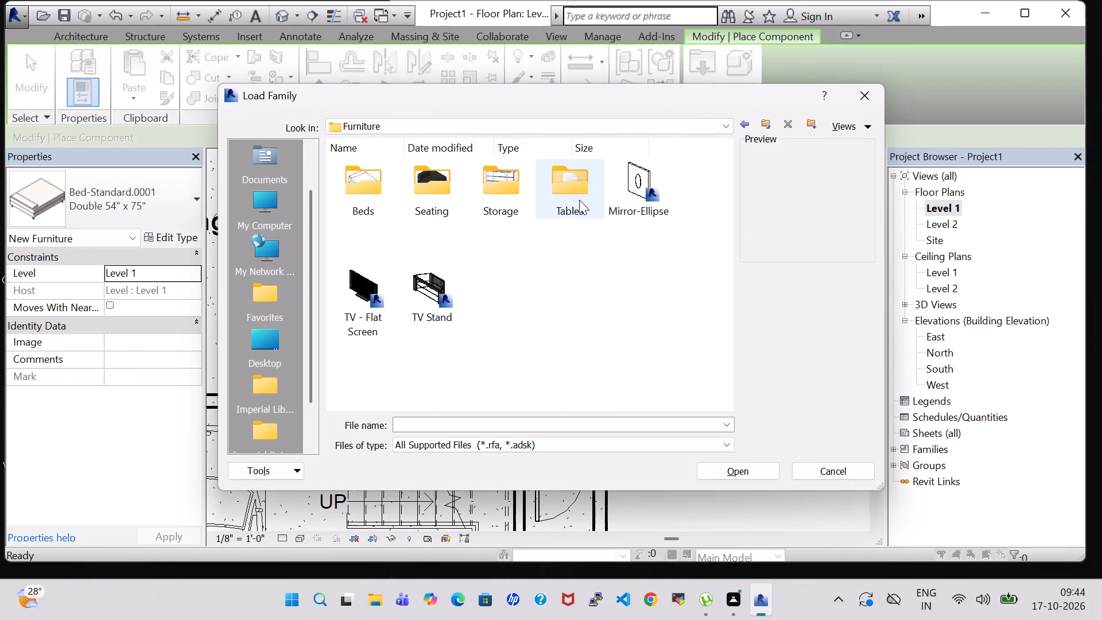
double_click(590, 177)
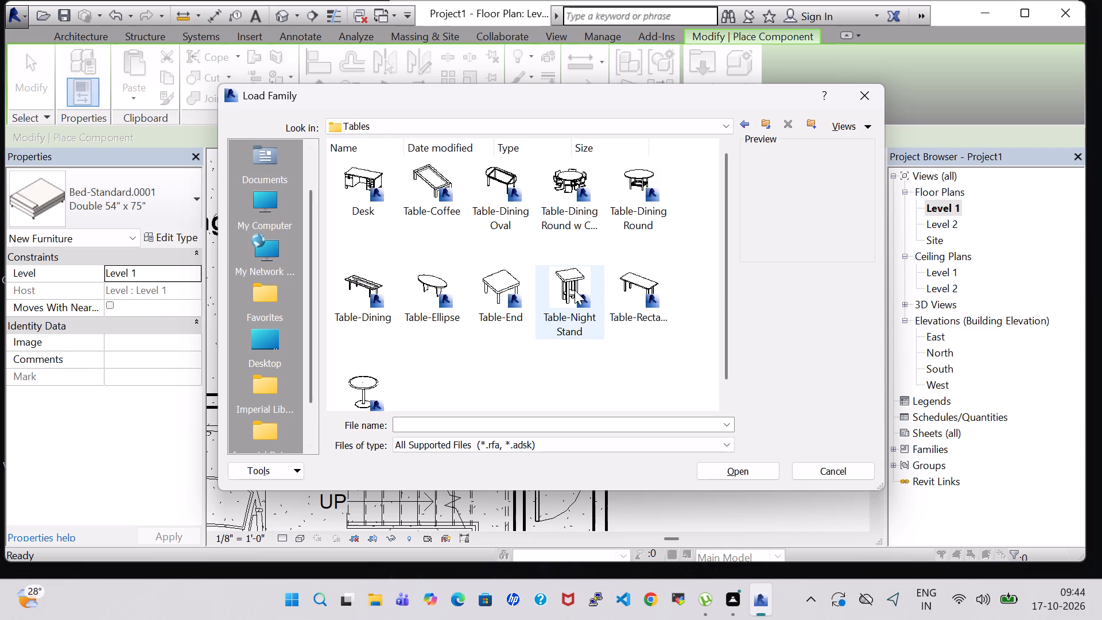
left_click(575, 290)
left_click(774, 477)
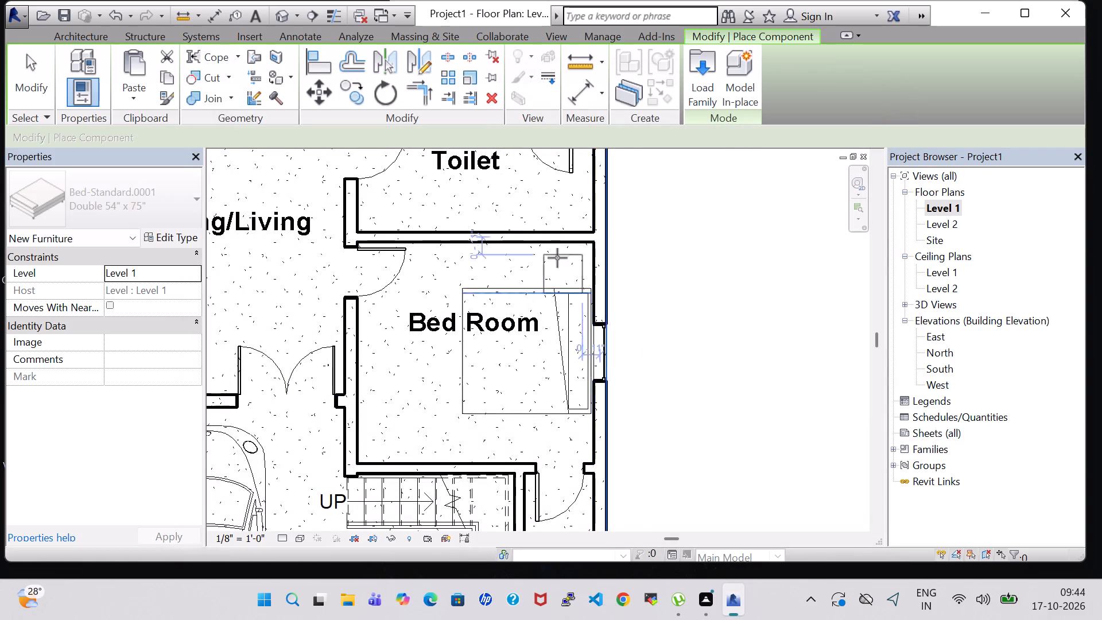
Place one 24" x 24" x 30" Table-Night Stand in the Bed Room's northeast corner, between the bed and the Toilet wall.
scroll(557, 258, "up", 6)
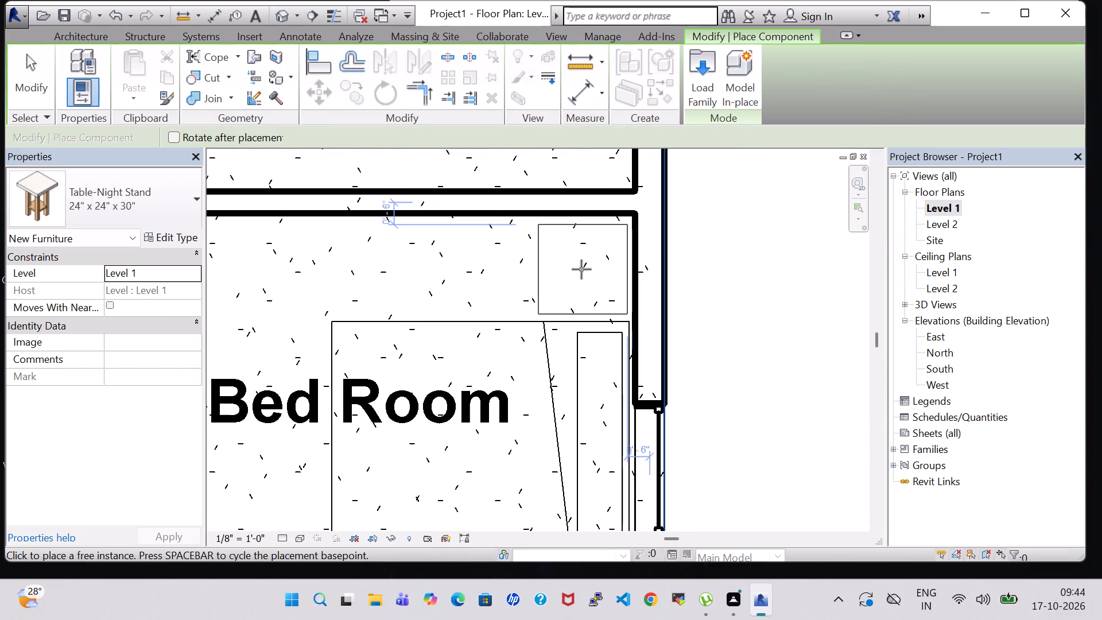
left_click(581, 269)
middle_click_drag(763, 368, 746, 183)
scroll(746, 235, "down", 2)
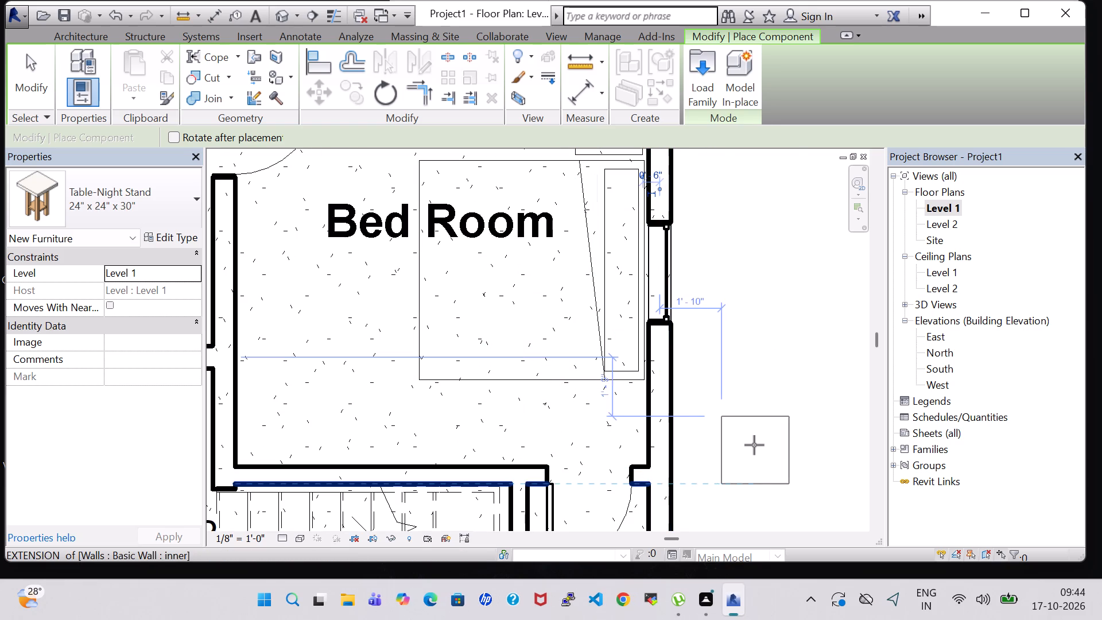
key("Escape")
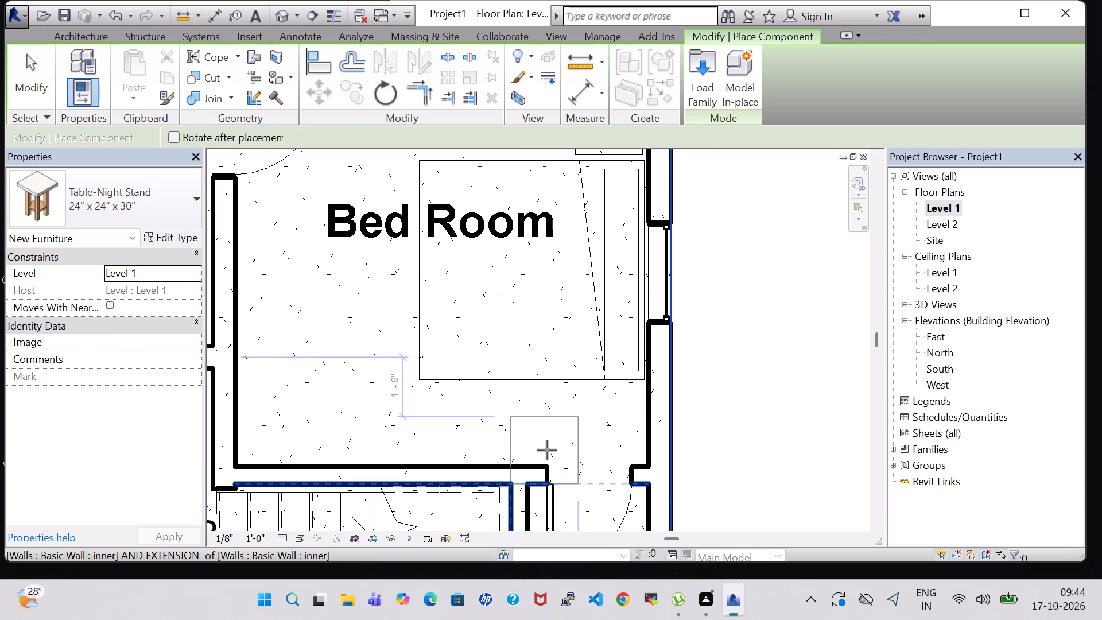
key("Escape")
Examine the house in 3D from several angles, including the bed and night stand in the Bed Room.
scroll(378, 398, "down", 4)
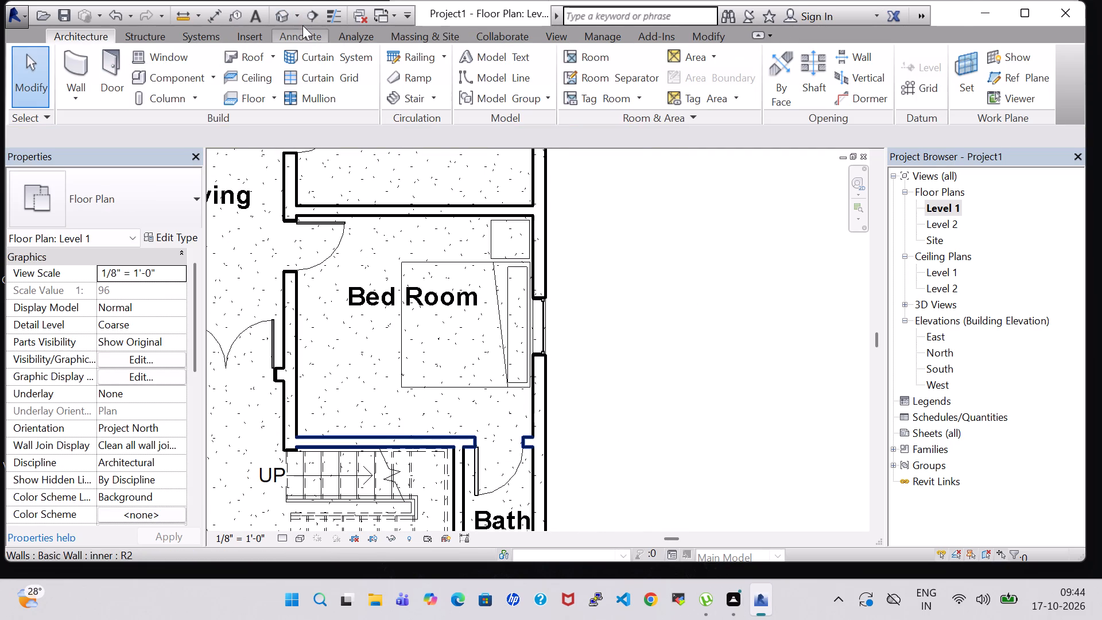
left_click(280, 9)
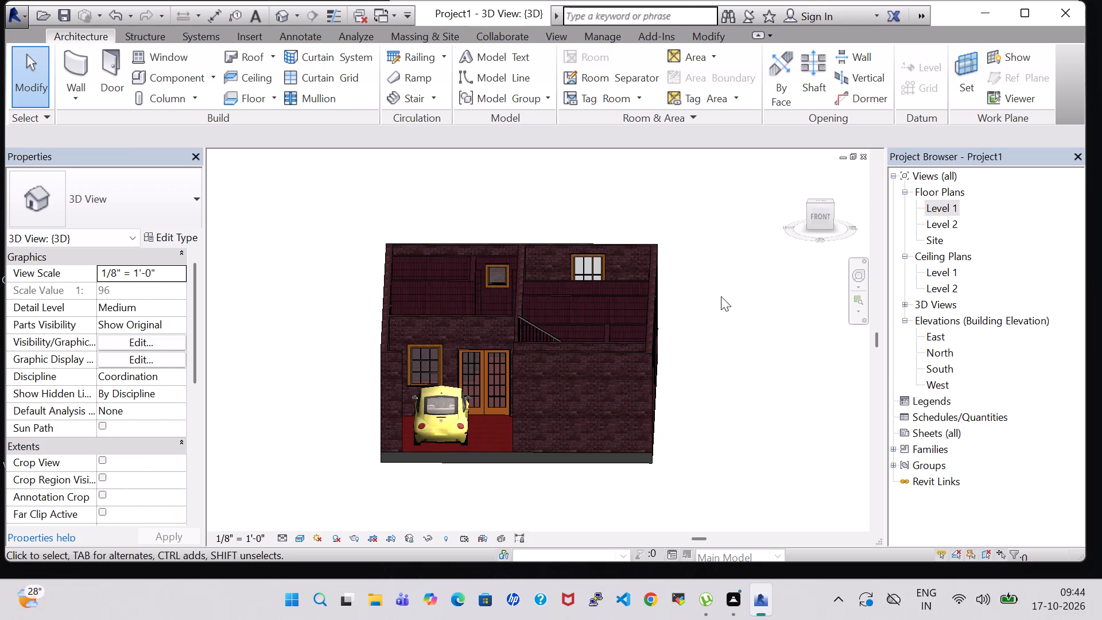
middle_click_drag(721, 296, 718, 428, "shift")
middle_click_drag(688, 387, 727, 470, "shift")
scroll(691, 394, "down", 1, "shift")
middle_click_drag(734, 423, 689, 347)
middle_click_drag(689, 347, 711, 297, "shift")
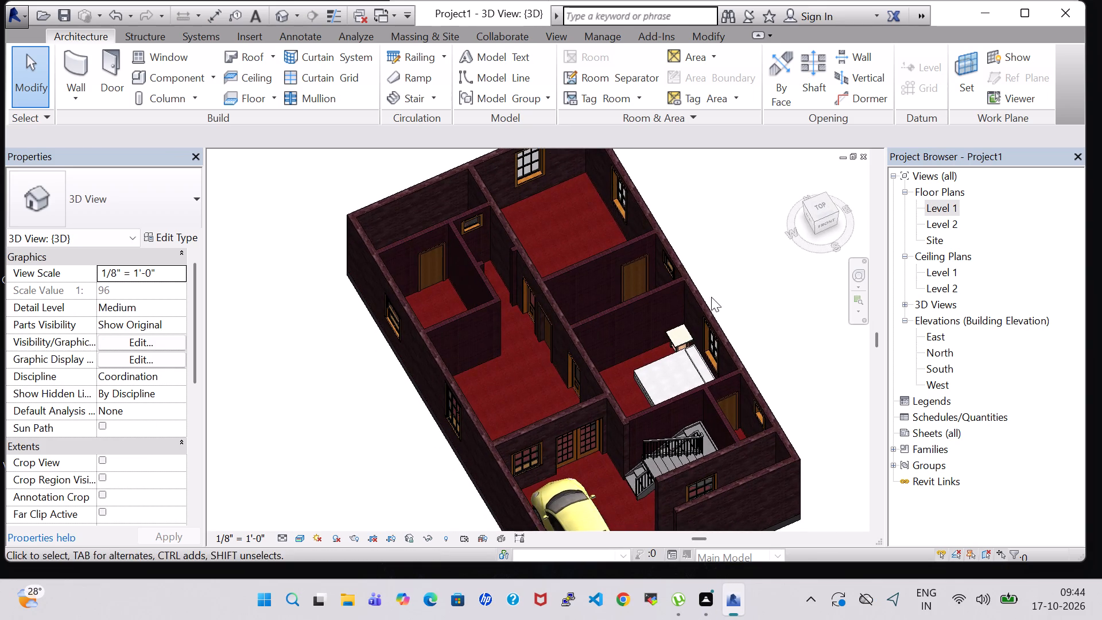
middle_click_drag(725, 297, 818, 339, "shift")
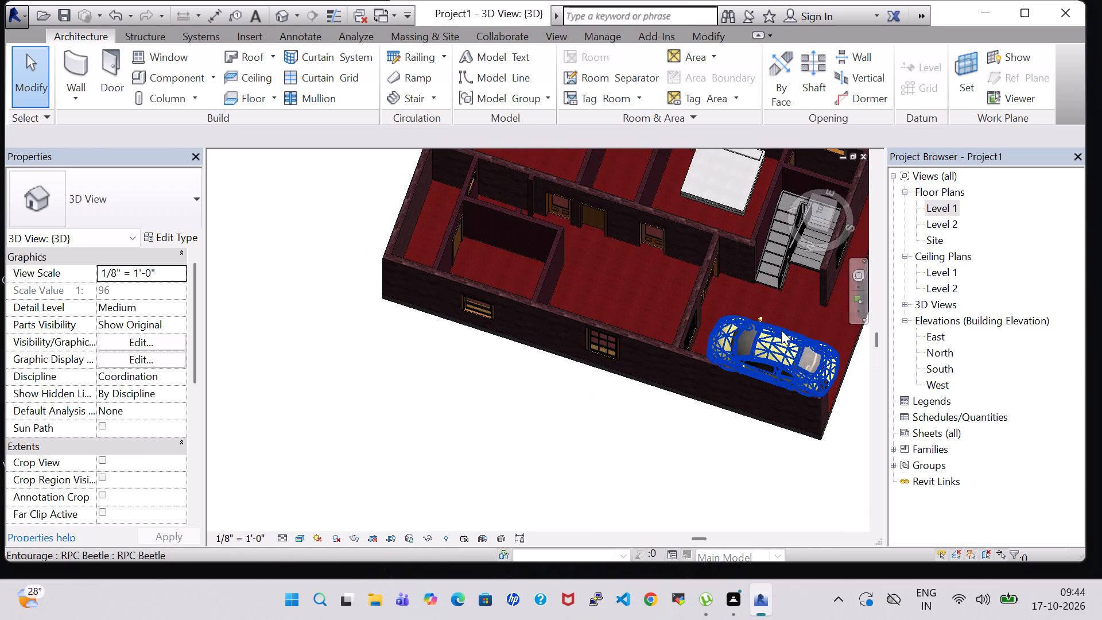
middle_click_drag(689, 449, 561, 410, "shift")
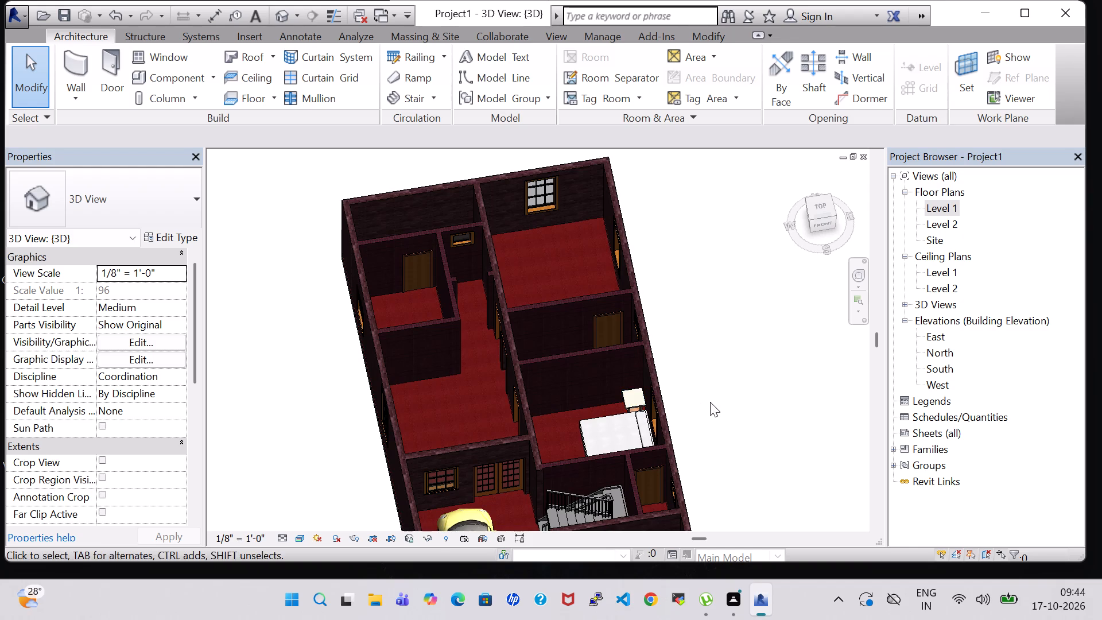
middle_click_drag(722, 402, 708, 292, "shift")
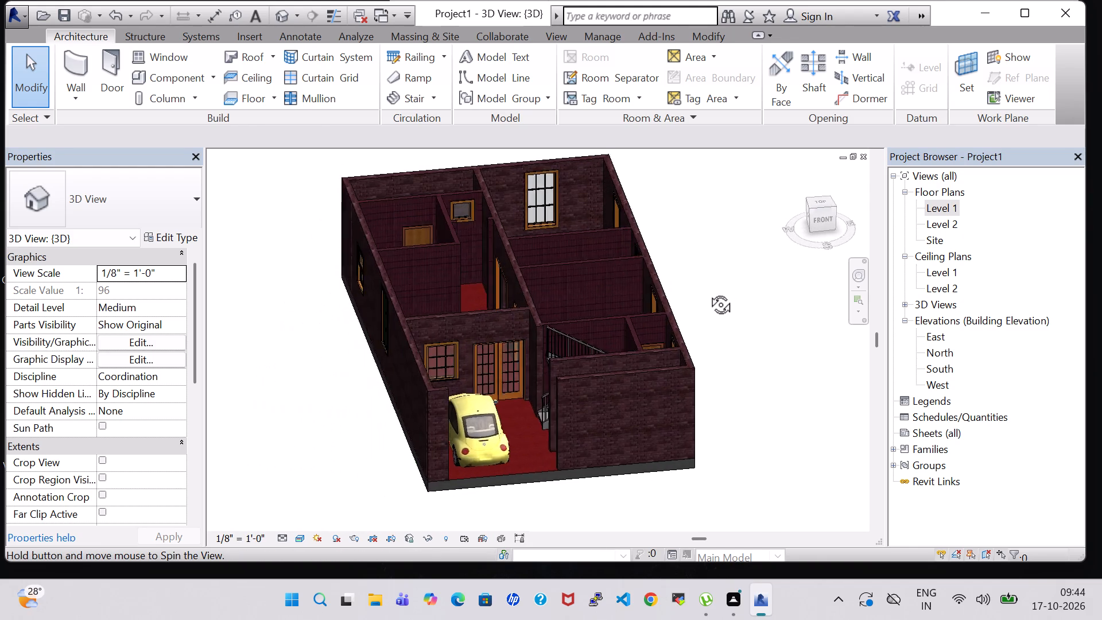
middle_click_drag(708, 292, 704, 269, "shift")
Back in the Level 1 plan, load the Dresser family from the US Imperial library's Furniture Storage folder.
double_click(933, 207)
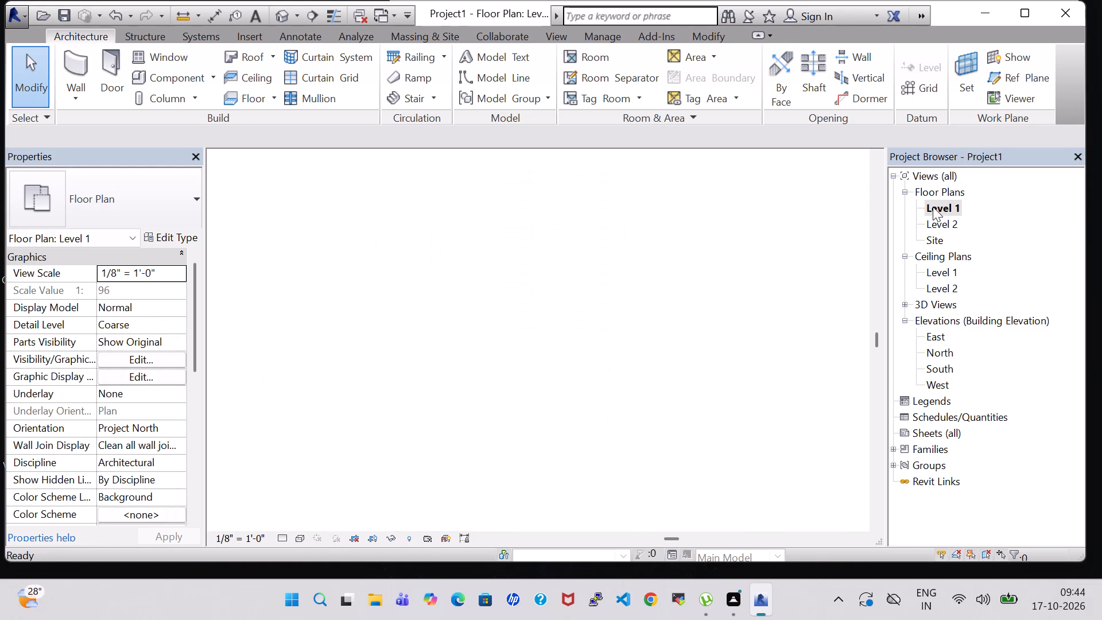
scroll(642, 316, "down", 7)
middle_click_drag(658, 259, 666, 283)
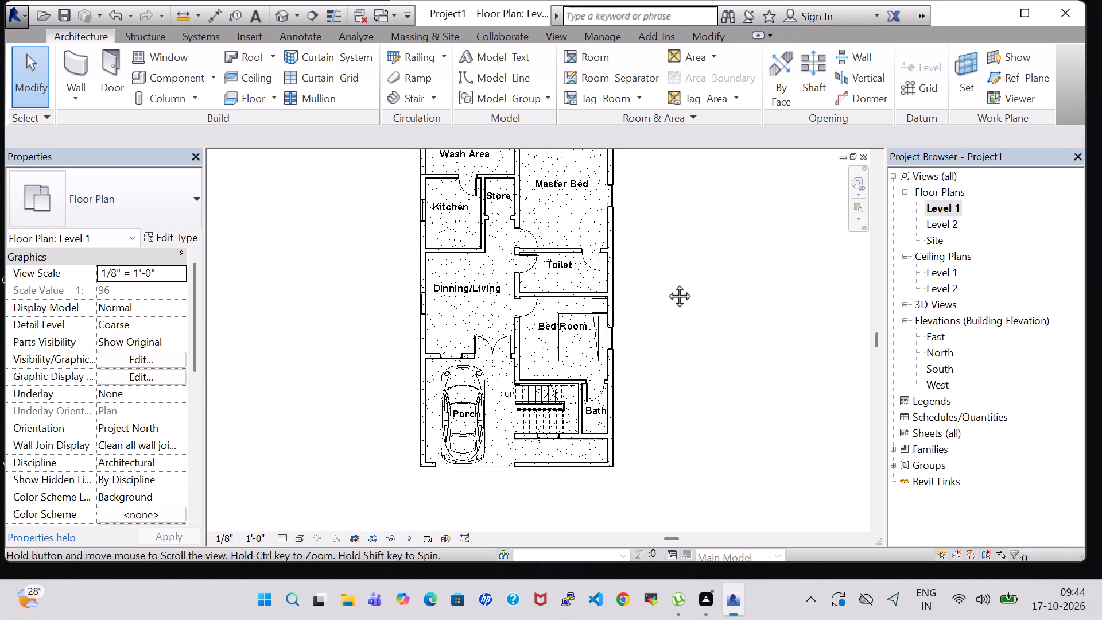
middle_click_drag(666, 283, 665, 335)
scroll(649, 304, "up", 1)
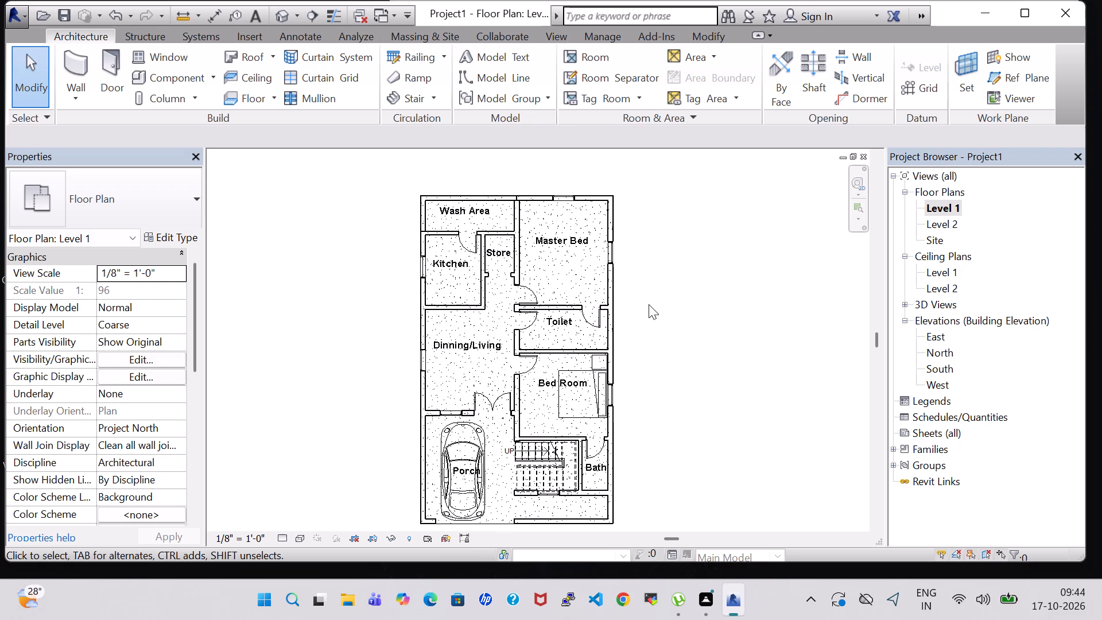
middle_click_drag(649, 304, 659, 284)
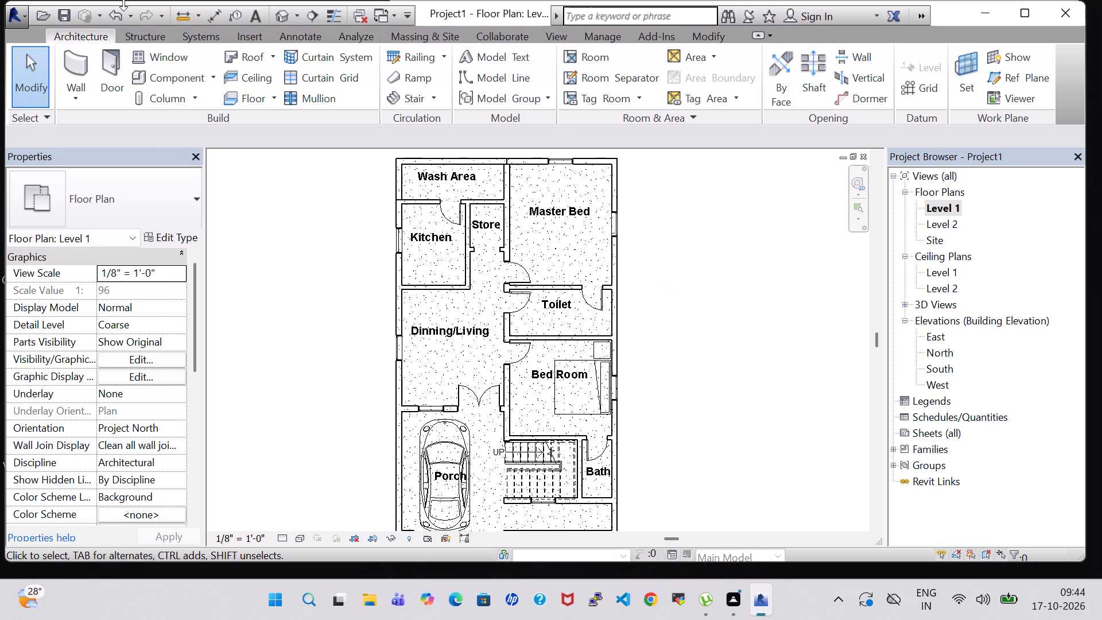
left_click(152, 79)
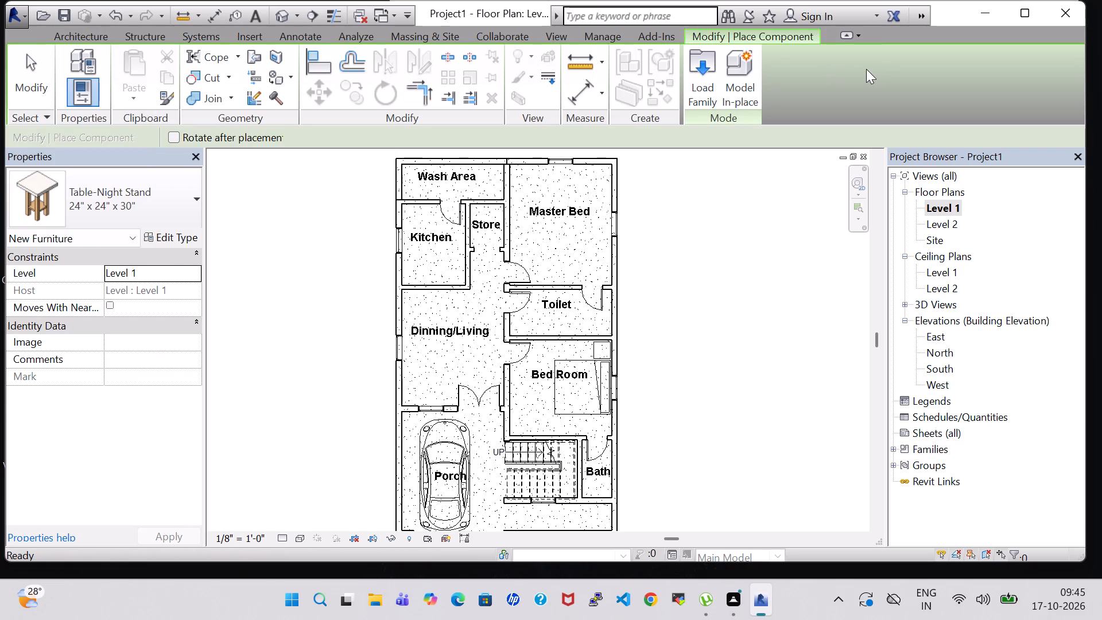
left_click(701, 77)
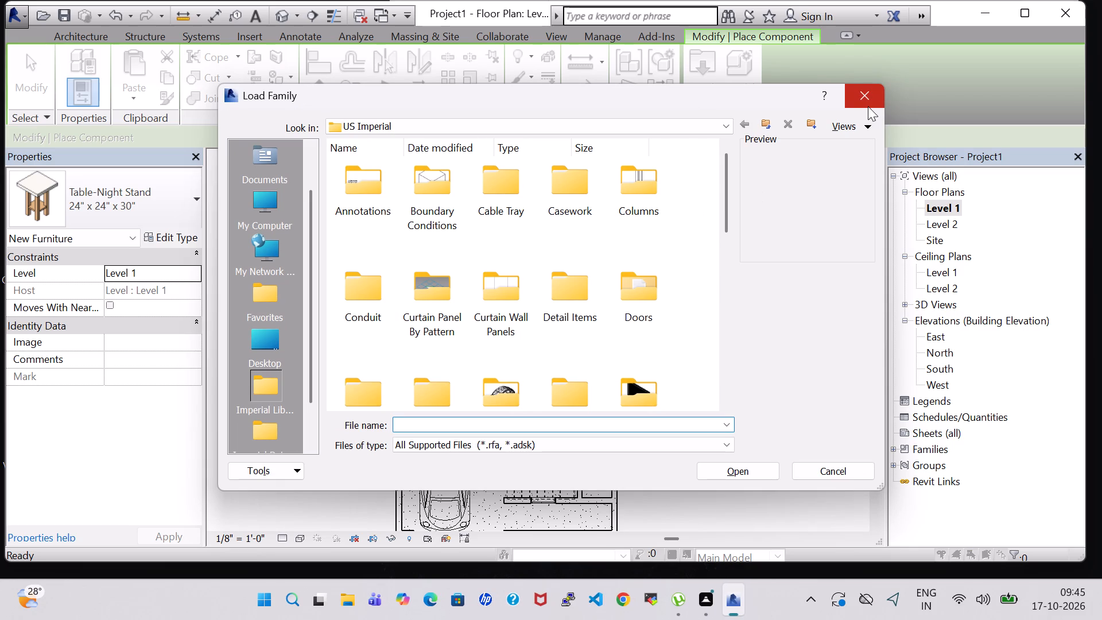
scroll(793, 162, "down", 2)
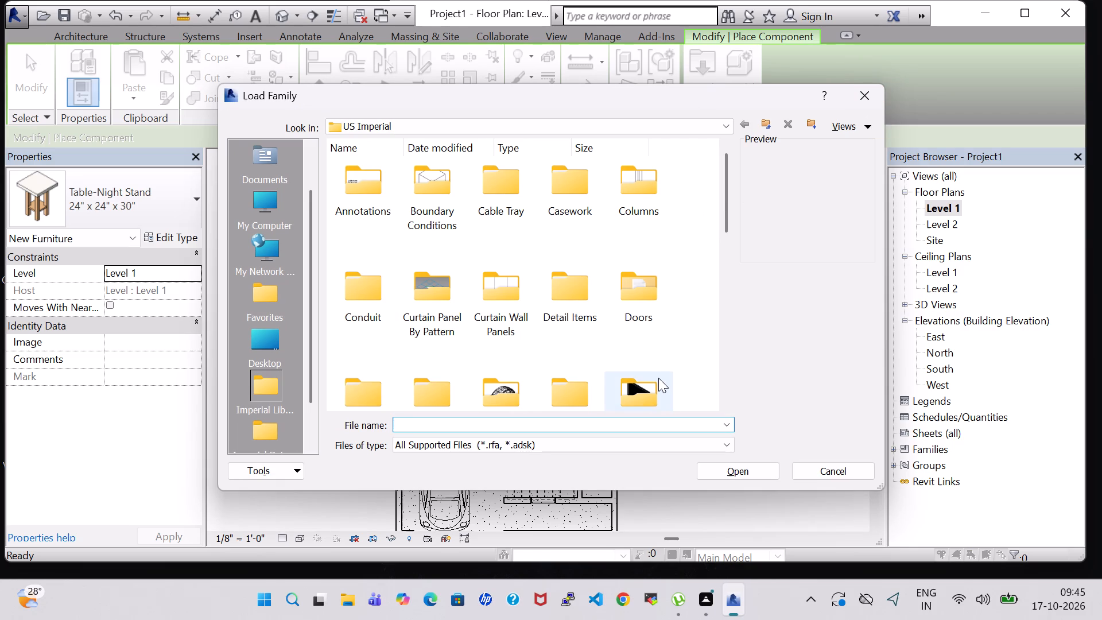
double_click(658, 378)
double_click(514, 199)
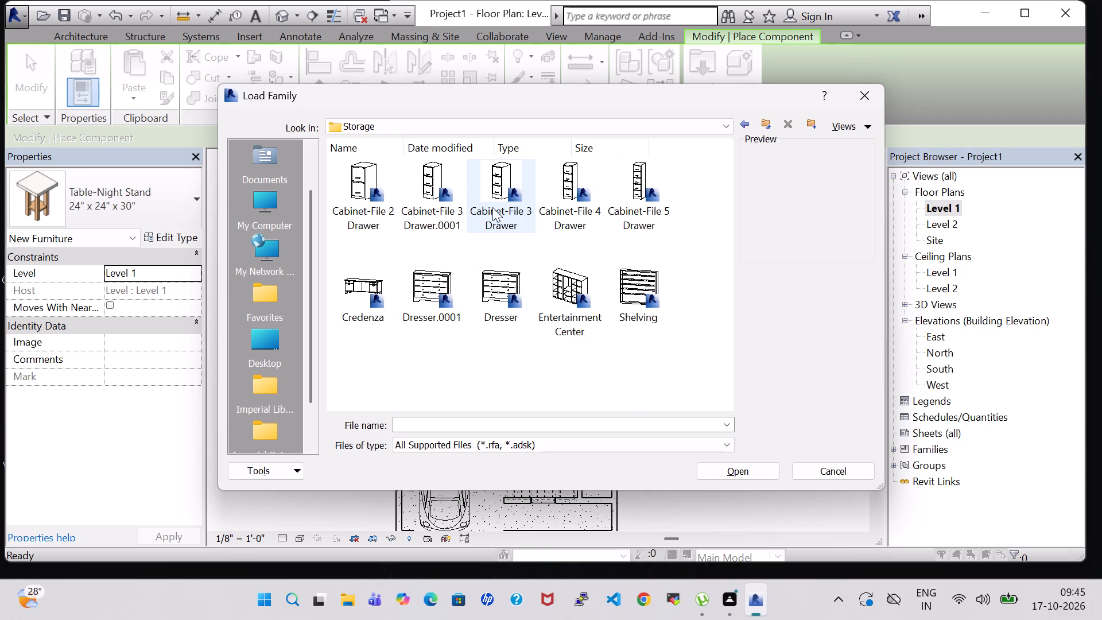
left_click(522, 298)
left_click(723, 475)
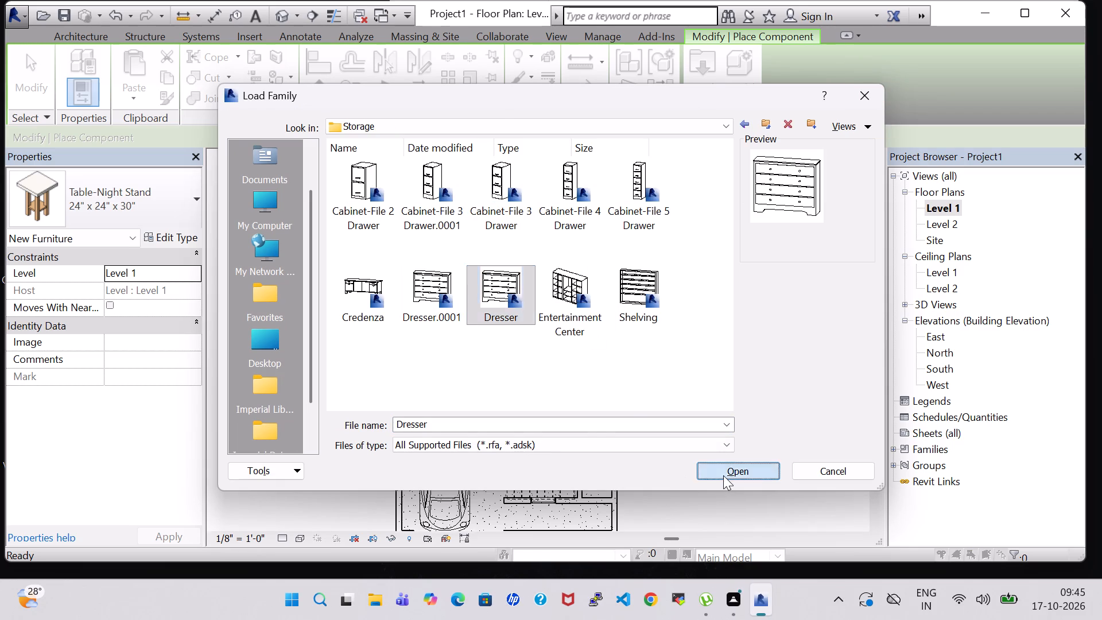
Place one 48" x 72" x 24" Dresser against the Bed Room's south wall, between the bed and the stair.
scroll(534, 389, "up", 4)
scroll(546, 441, "up", 4)
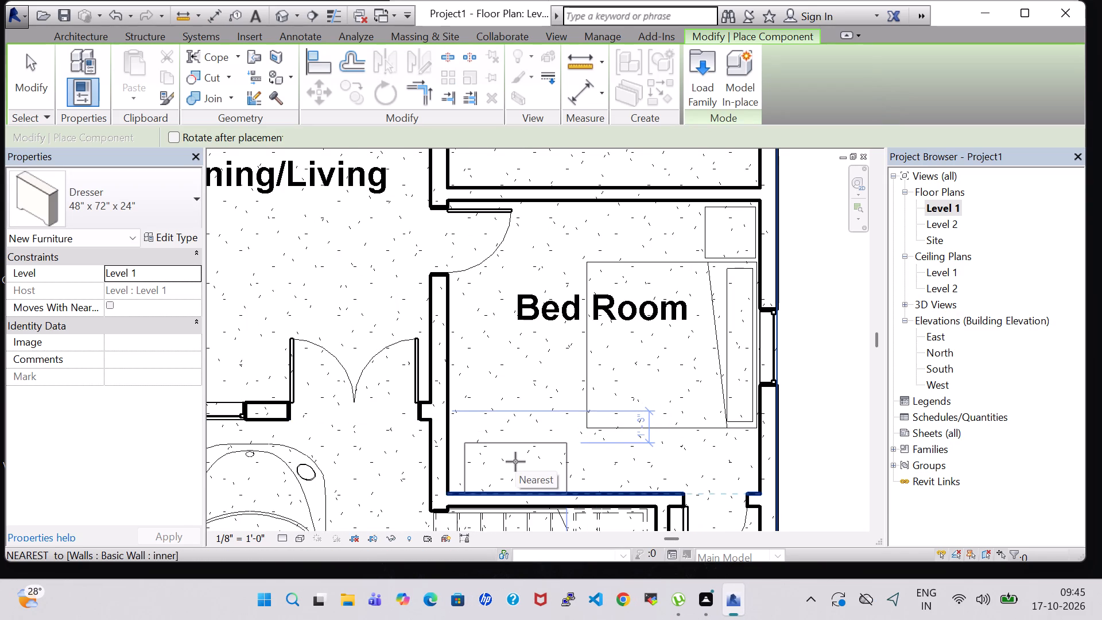
left_click(619, 462)
key("Escape")
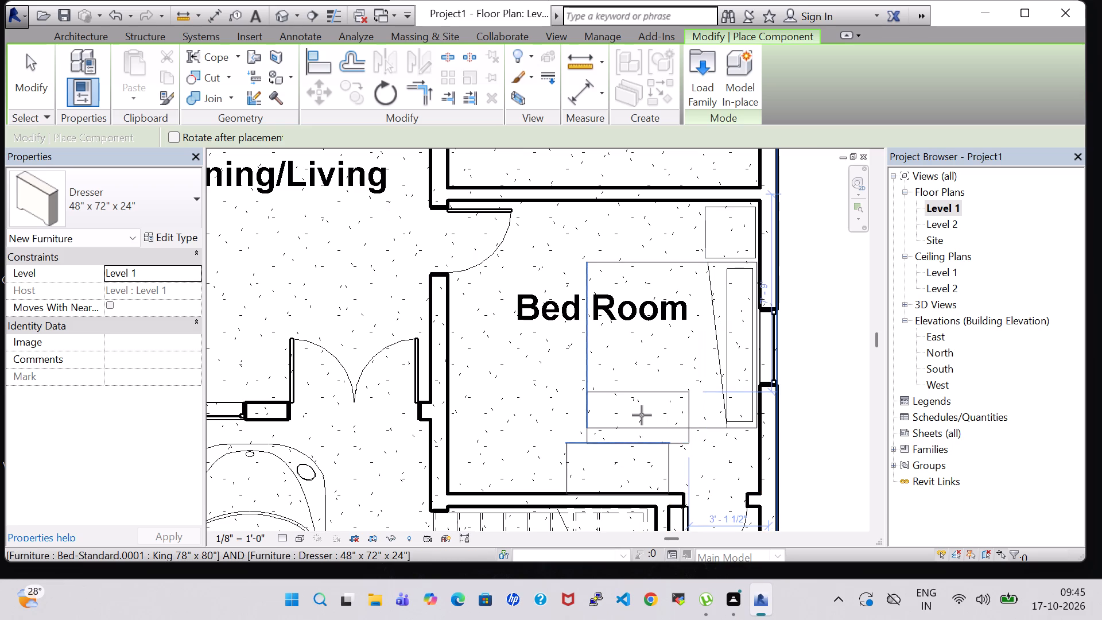
key("Escape")
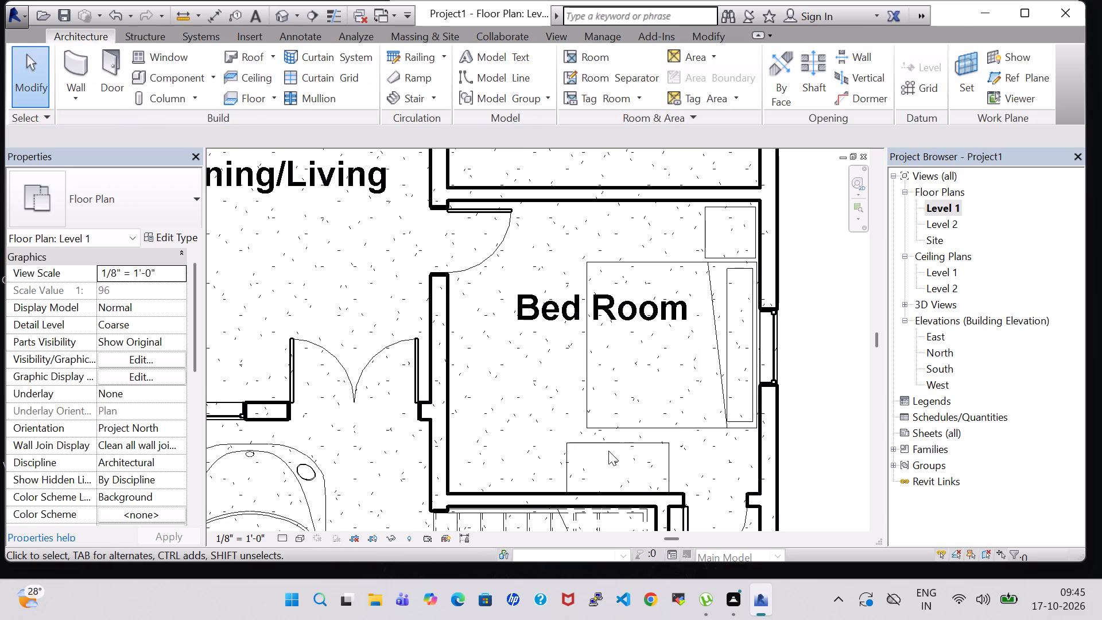
Set the Width in the Bed Room dresser's type properties to 3' 0".
left_click(608, 442)
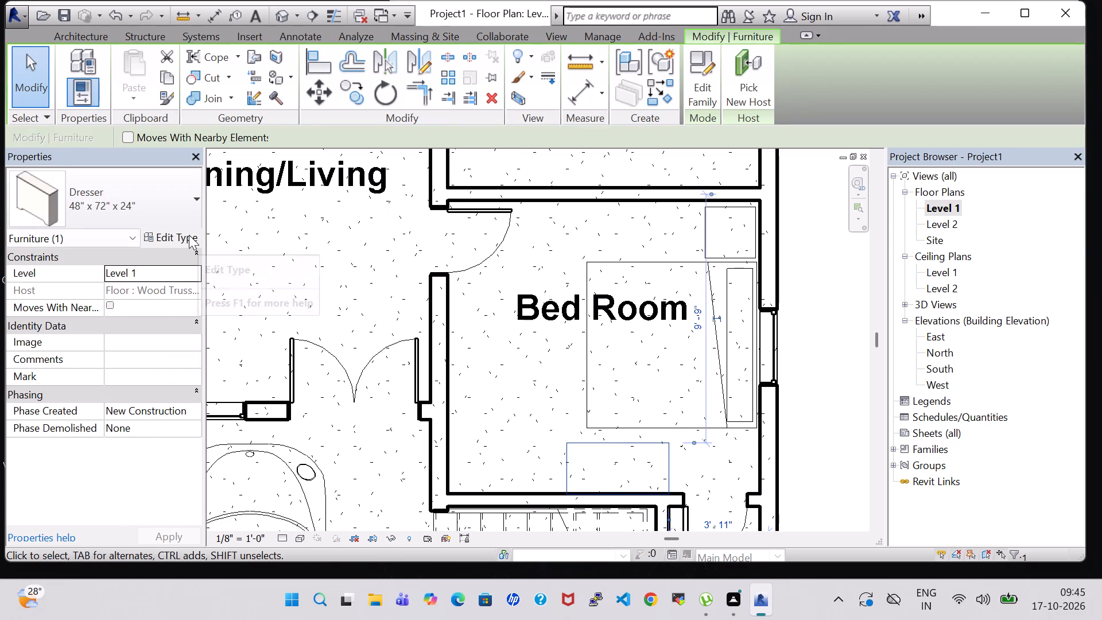
left_click(187, 235)
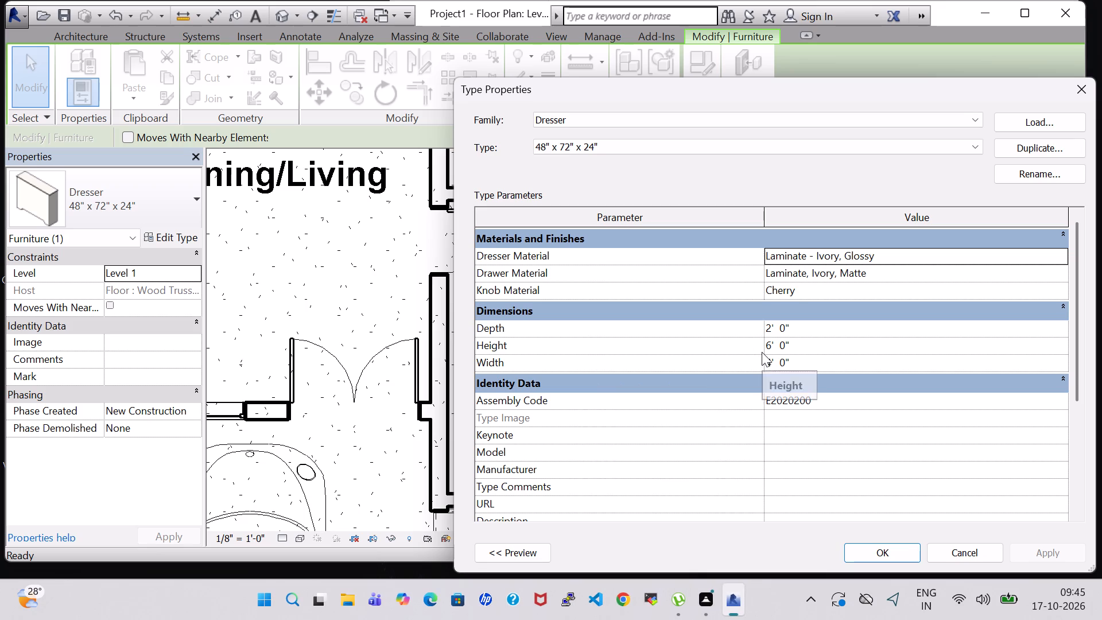
left_click(773, 361)
key("BackSpace")
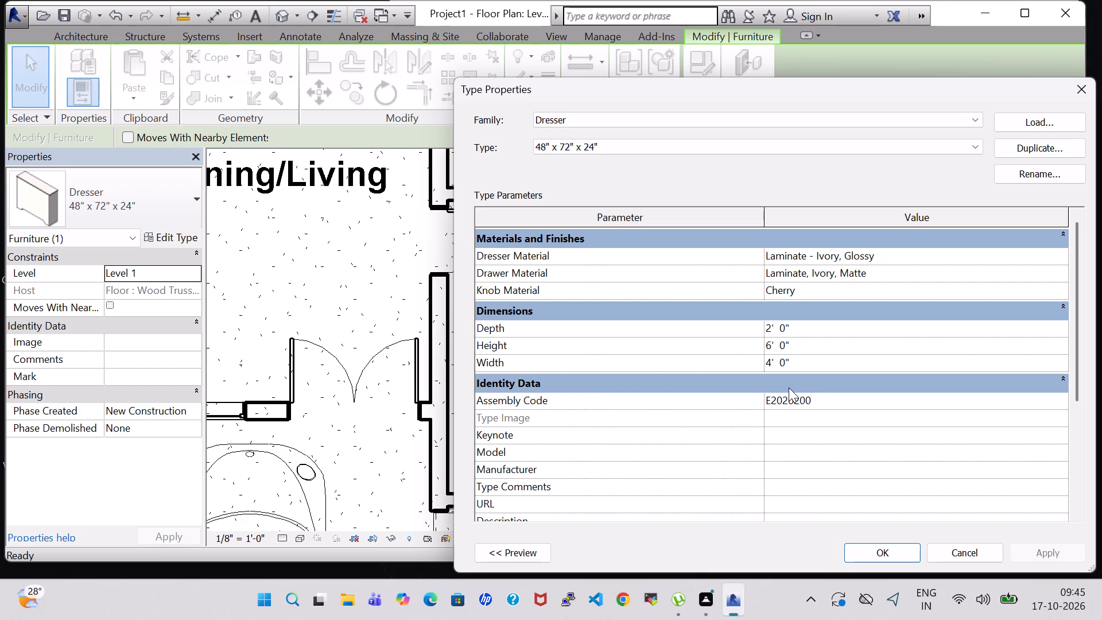
key("3")
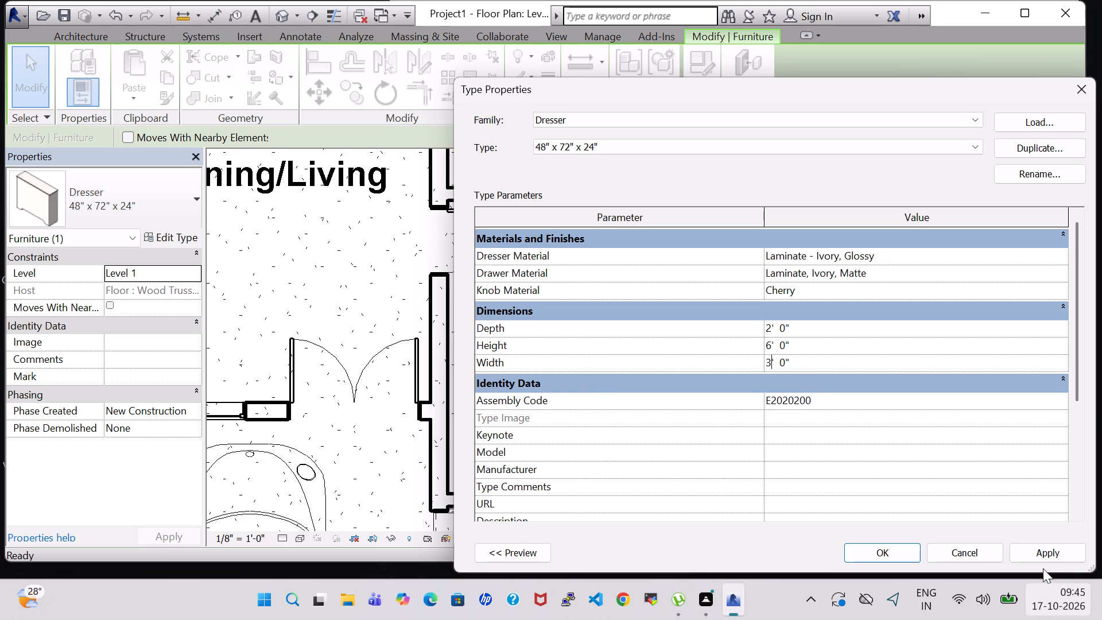
left_click(1042, 556)
left_click(883, 559)
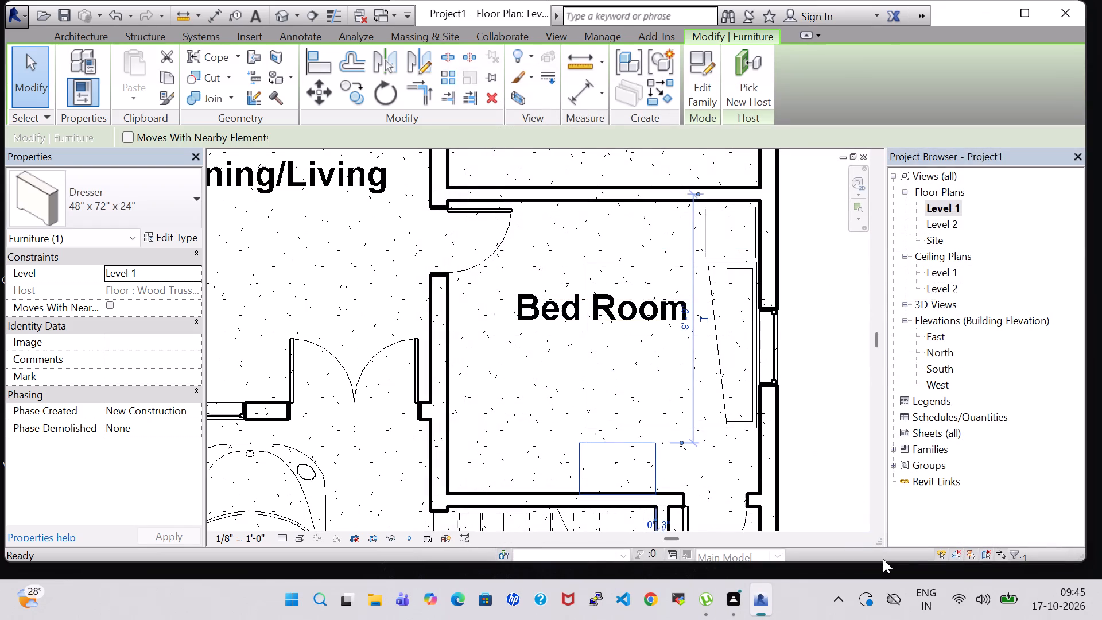
left_click(816, 390)
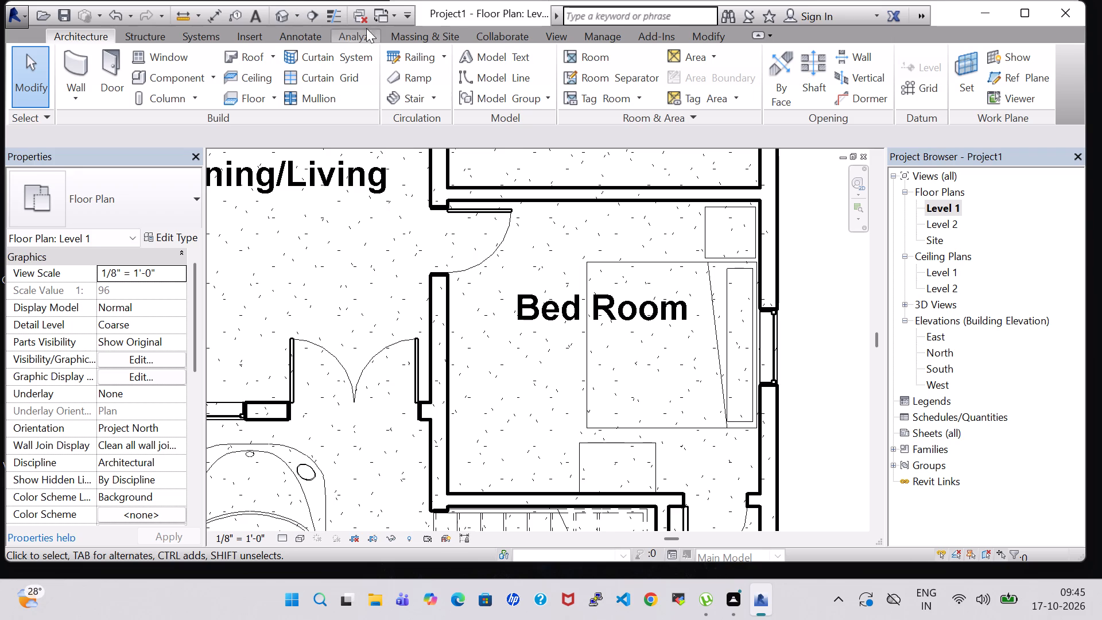
In the 3D view, find the dresser in the Bed Room and rotate it 180 degrees in place.
left_click(275, 15)
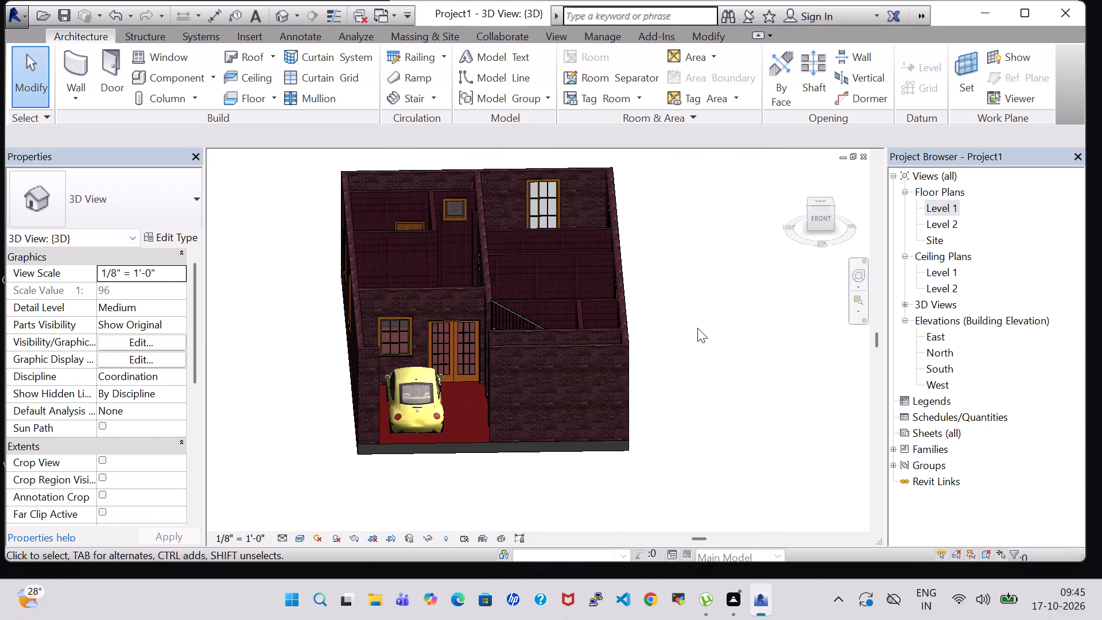
middle_click_drag(697, 308, 681, 456, "shift")
middle_click_drag(681, 425, 624, 417, "shift")
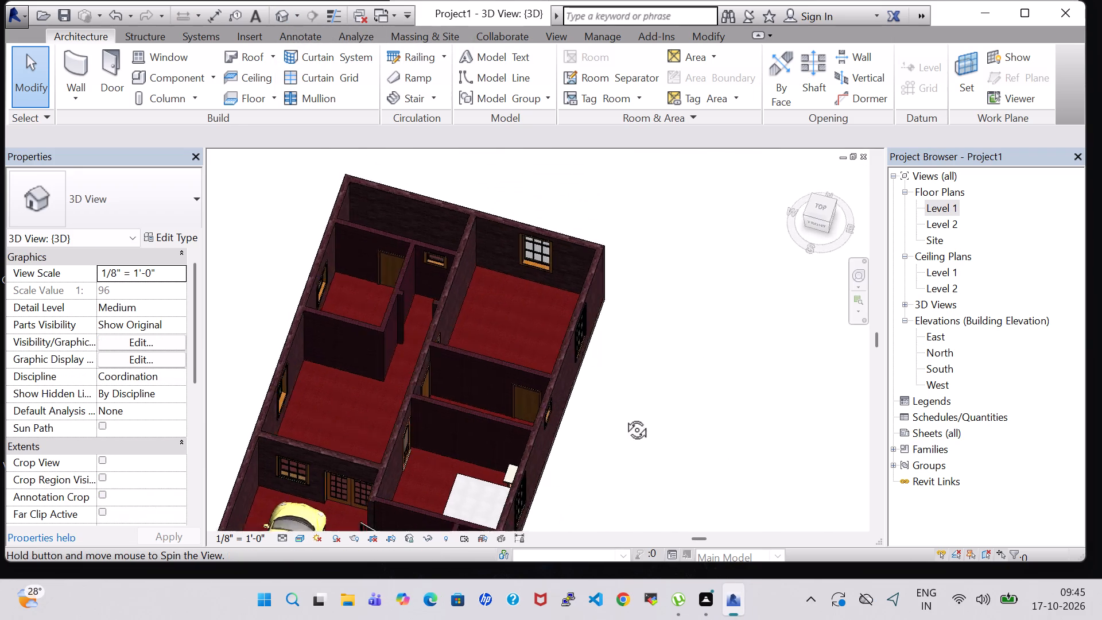
middle_click_drag(624, 417, 585, 413, "shift")
middle_click_drag(574, 227, 693, 267)
middle_click_drag(713, 383, 607, 365, "shift")
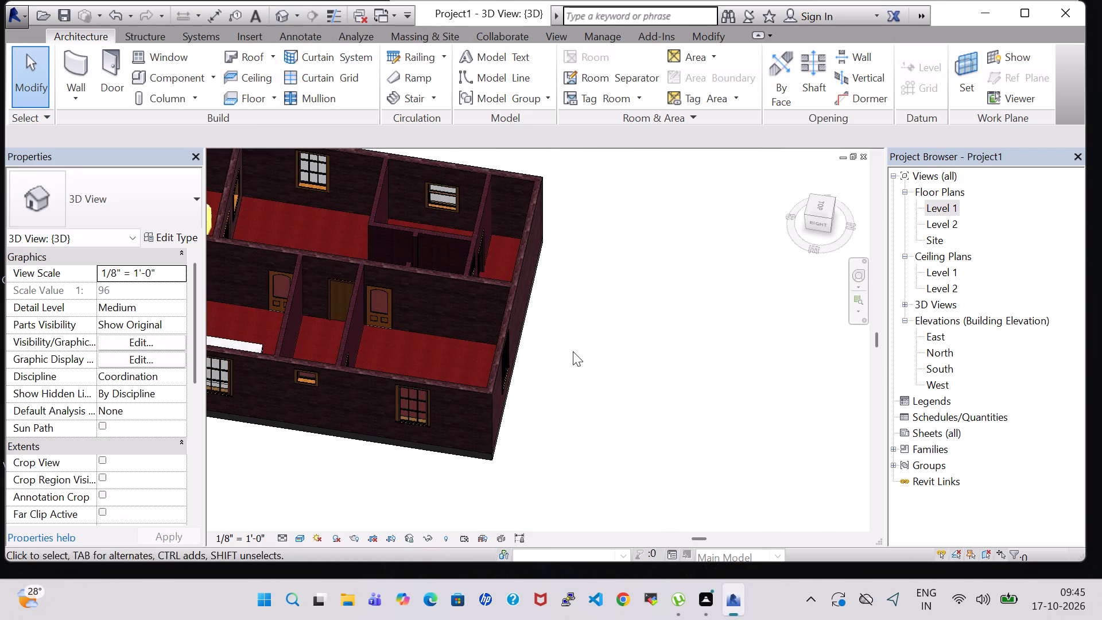
middle_click_drag(571, 351, 654, 357)
middle_click_drag(654, 357, 665, 403, "shift")
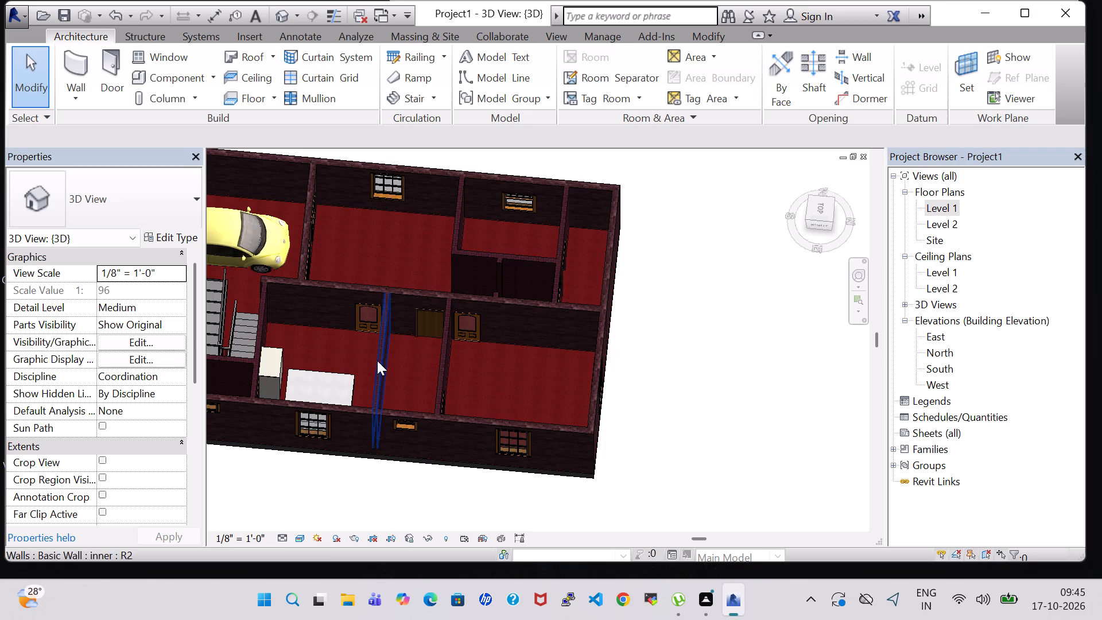
left_click(274, 357)
left_click(276, 357)
key("space")
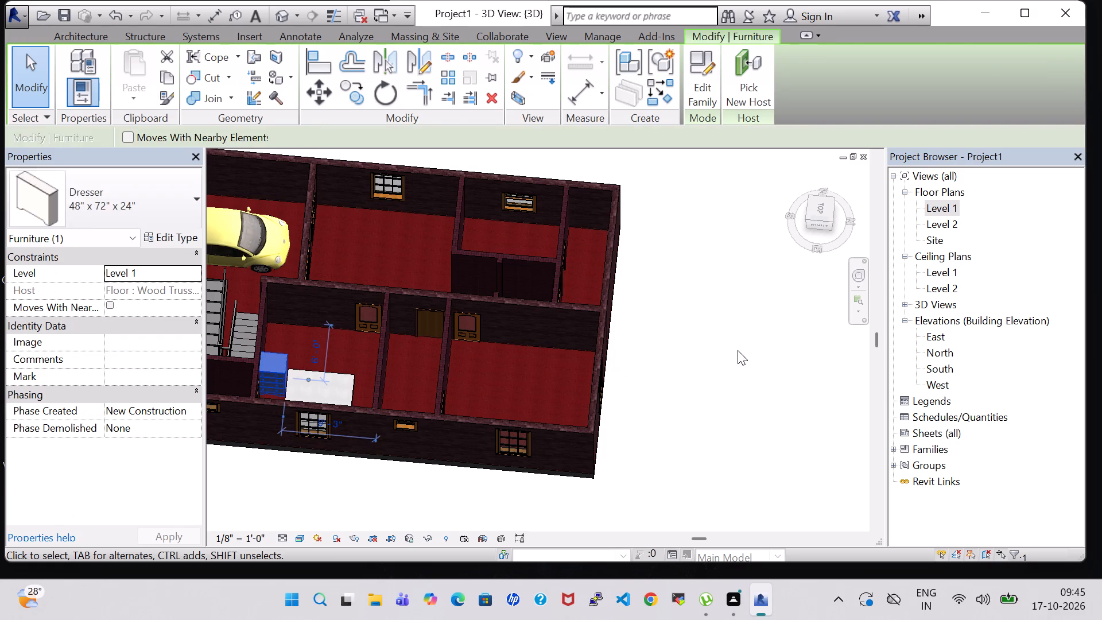
key("space")
left_click(773, 351)
scroll(773, 351, "down", 1, "shift")
middle_click_drag(773, 351, 786, 459, "shift")
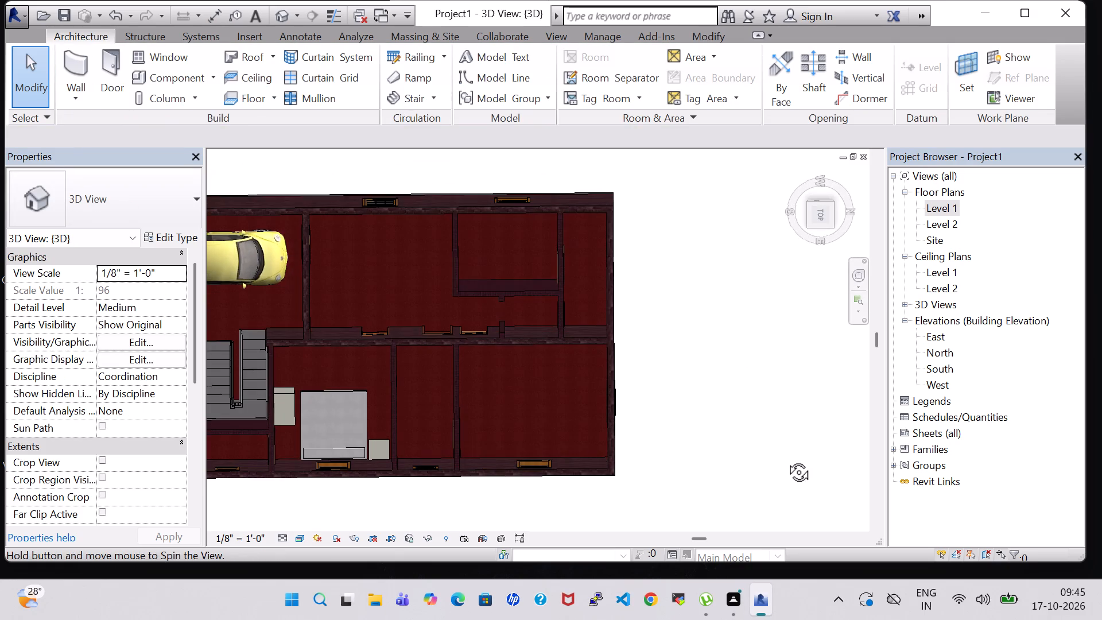
middle_click_drag(786, 459, 794, 440, "shift")
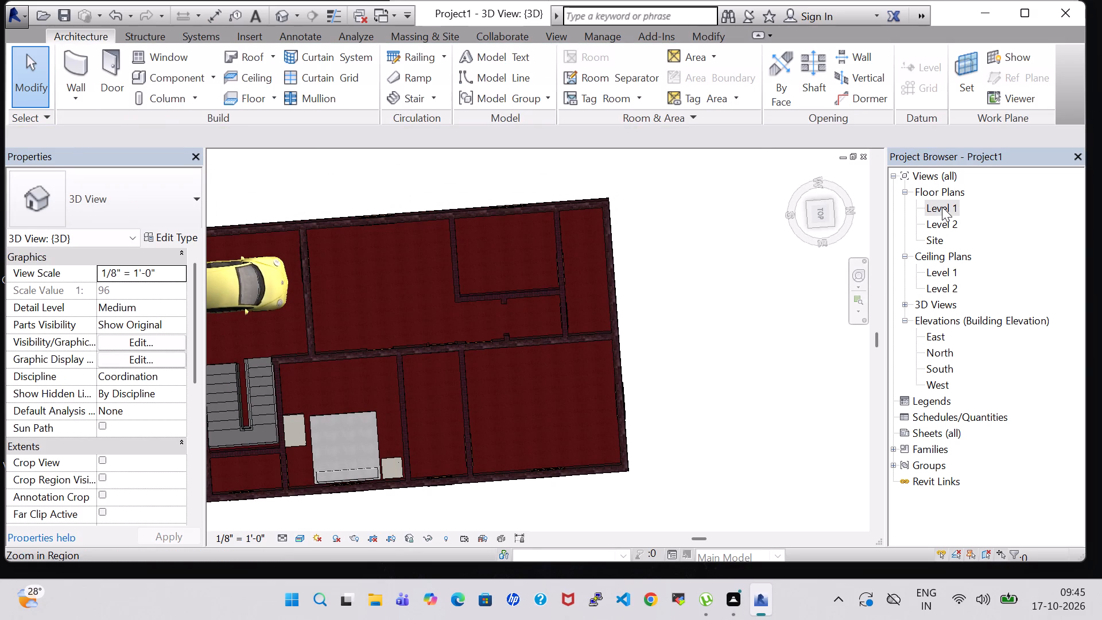
In the Level 1 plan, nudge the Bed Room night stand slightly north, closer to the room's north wall.
double_click(942, 207)
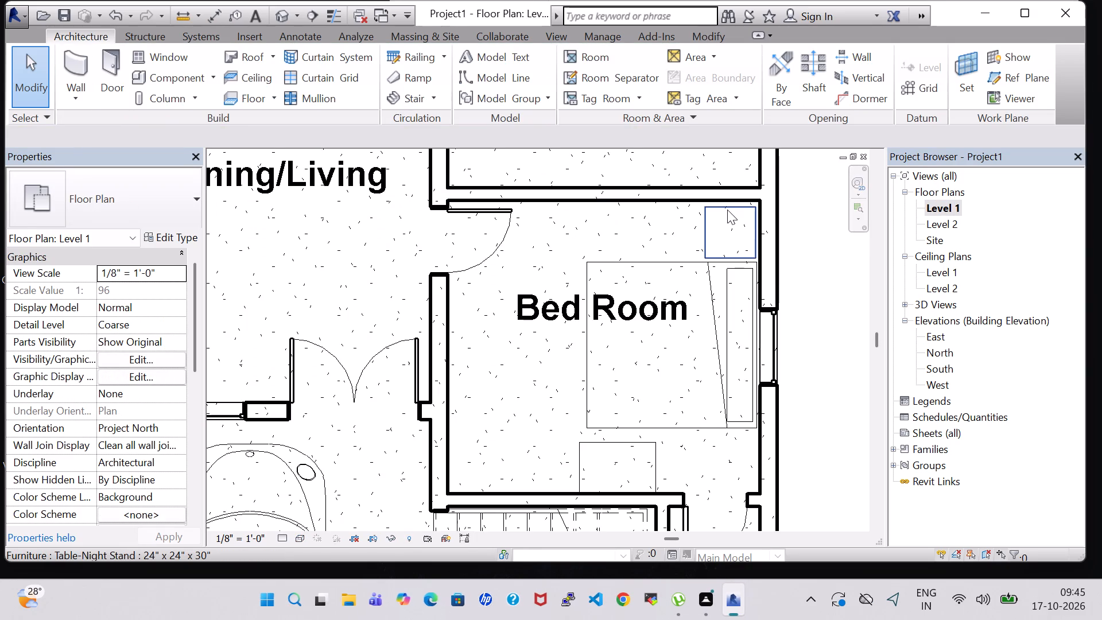
left_click(727, 210)
key("Up")
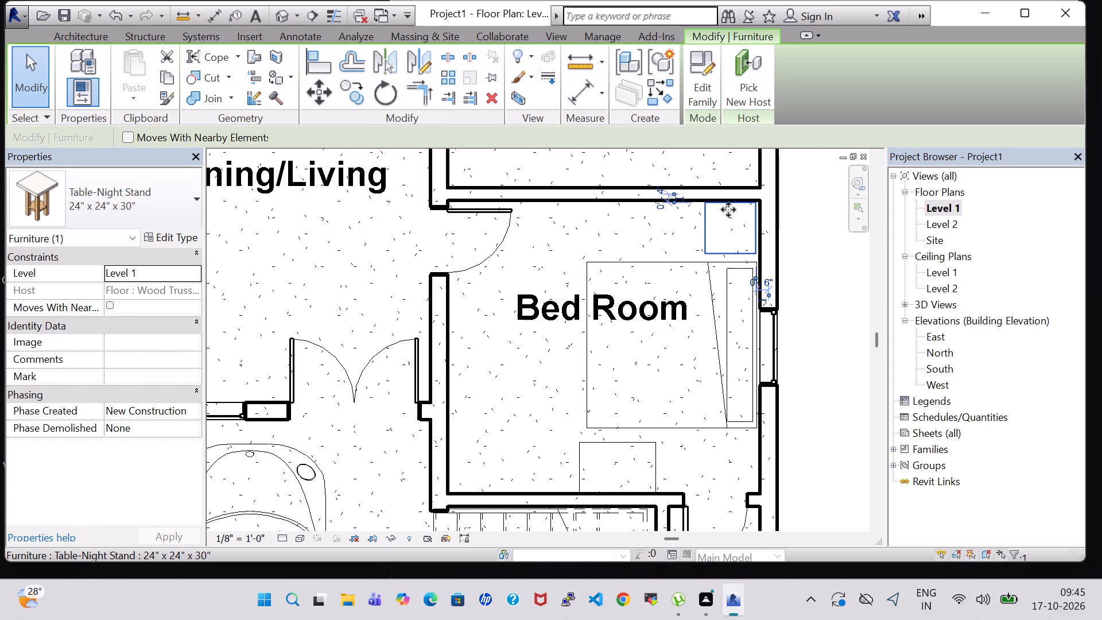
Nudge the King 78" x 80" bed slightly north toward the night stand.
left_click(659, 262)
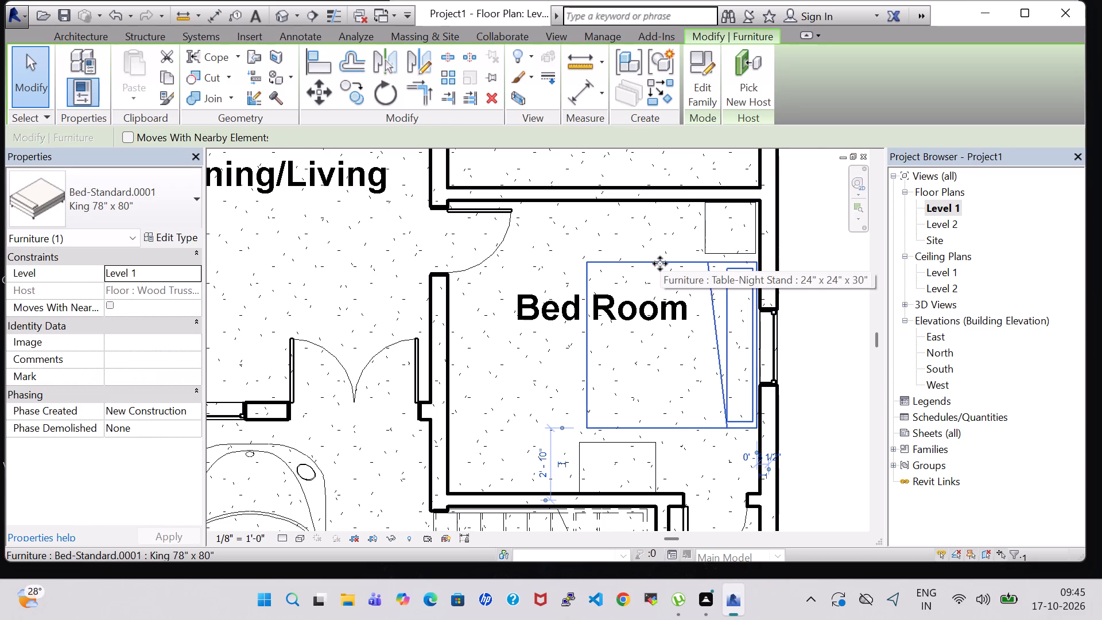
key("Up")
key("Up")
key("Down")
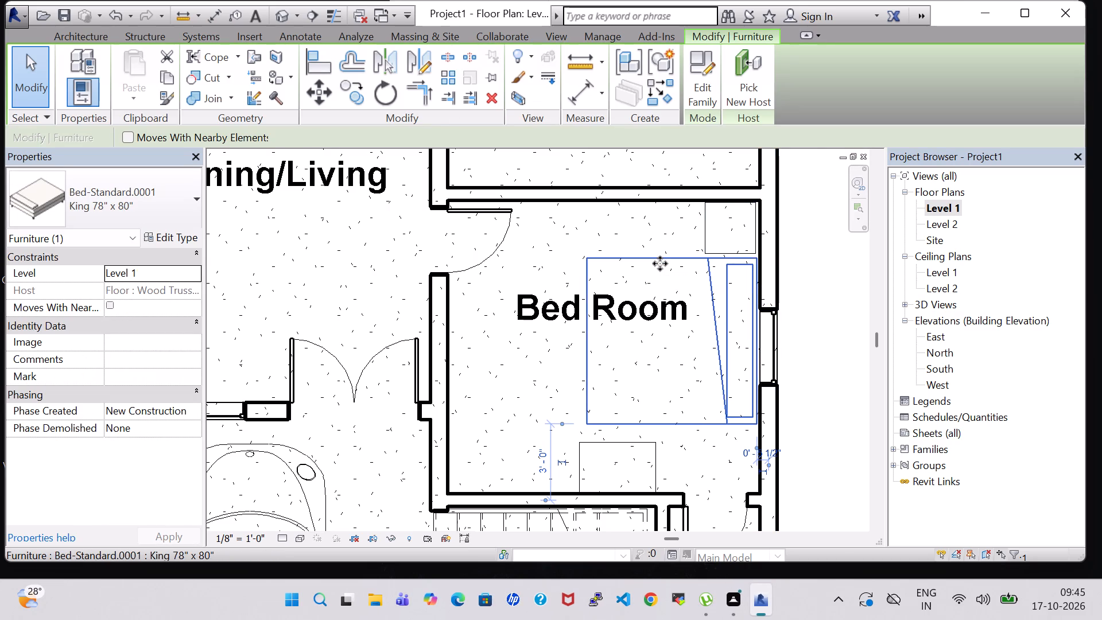
left_click(821, 325)
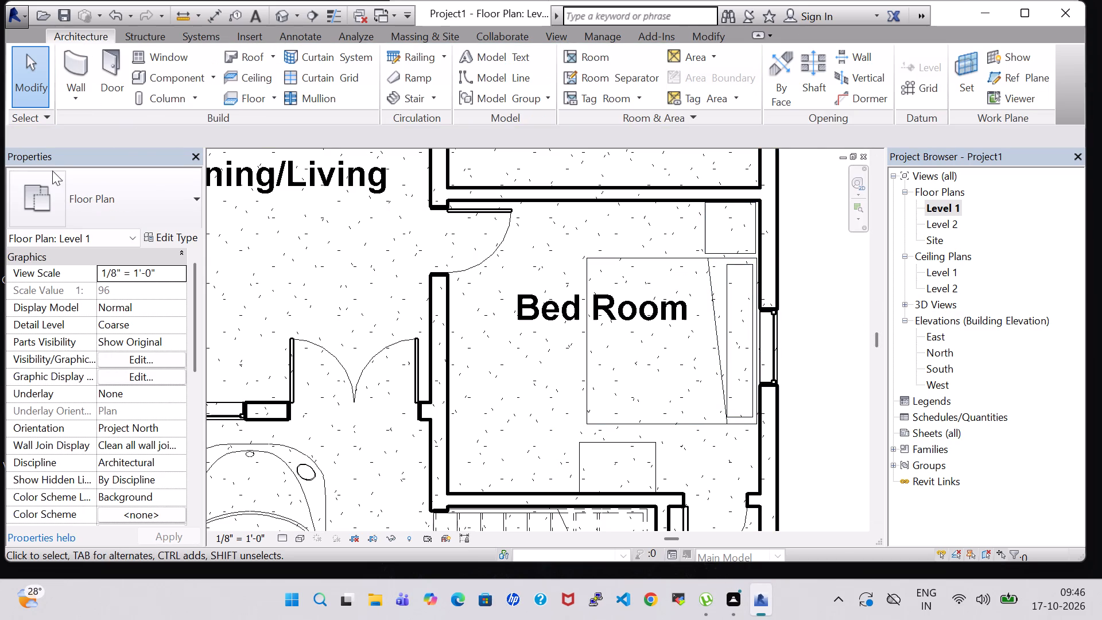
Load the TV Stand family from the US Imperial library's Furniture folder.
left_click(155, 71)
left_click(697, 80)
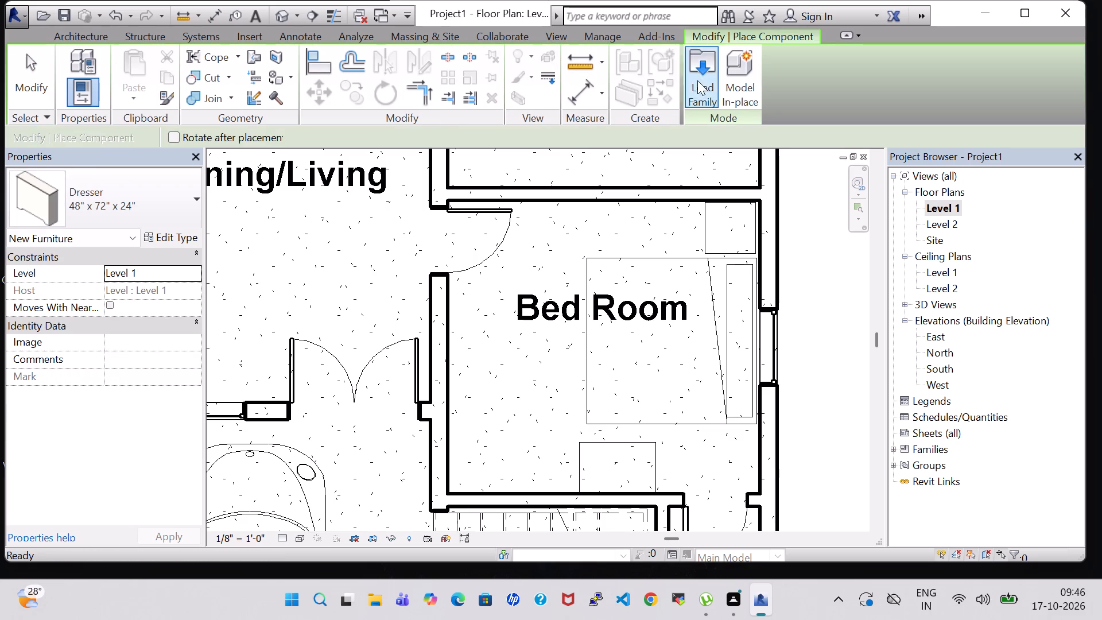
scroll(660, 342, "down", 1)
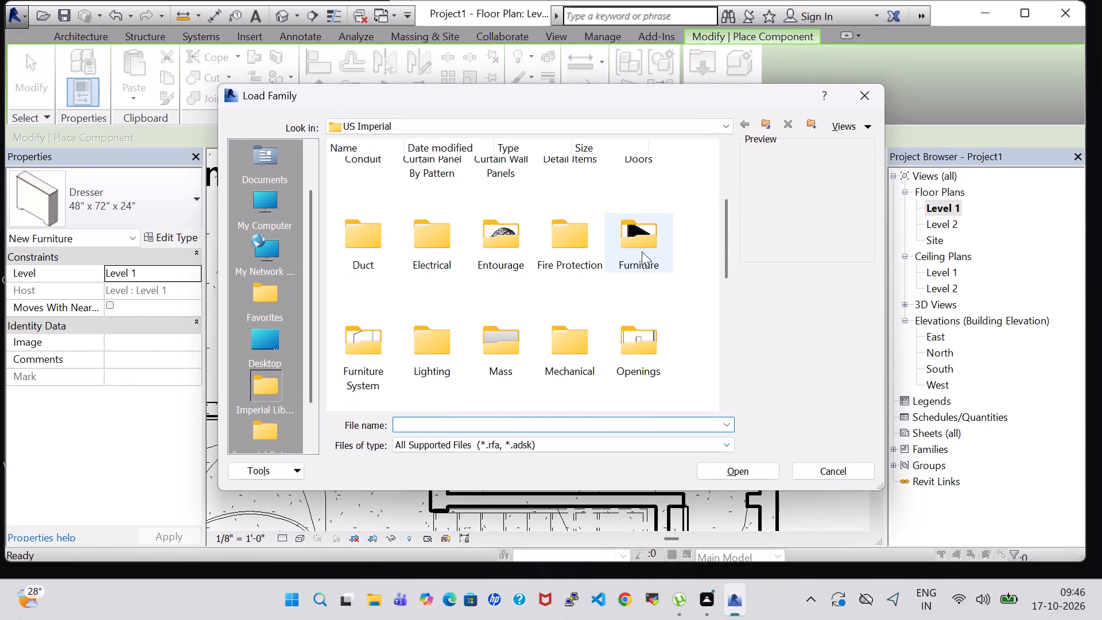
double_click(638, 238)
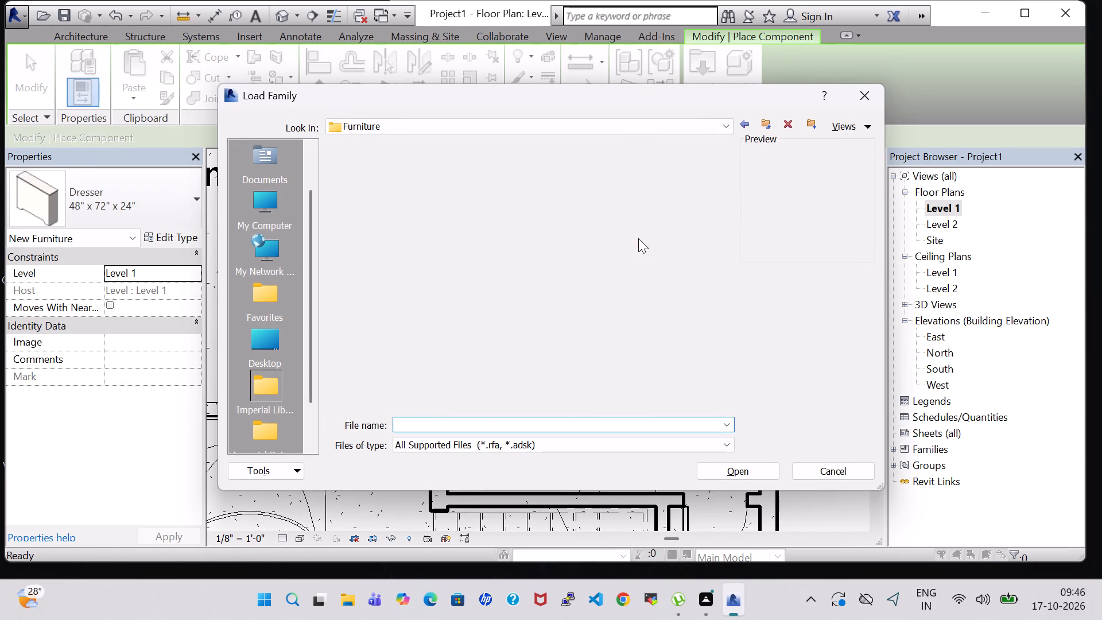
left_click(444, 298)
left_click(713, 468)
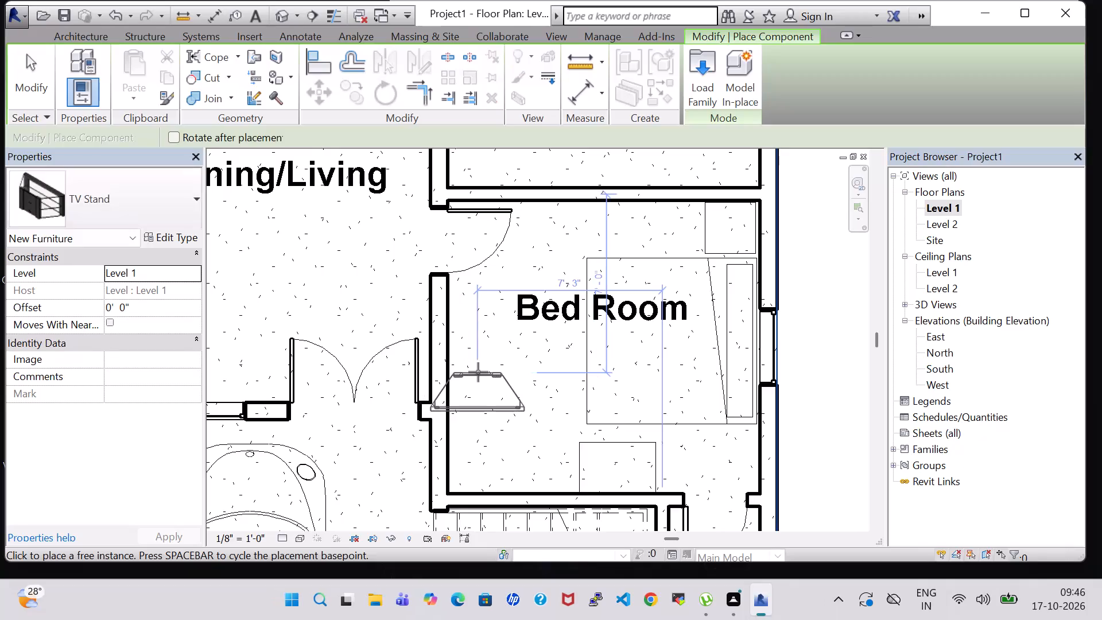
Place one TV Stand against the Bed Room's west wall, rotated to face the bed.
key("space")
scroll(478, 372, "up", 6)
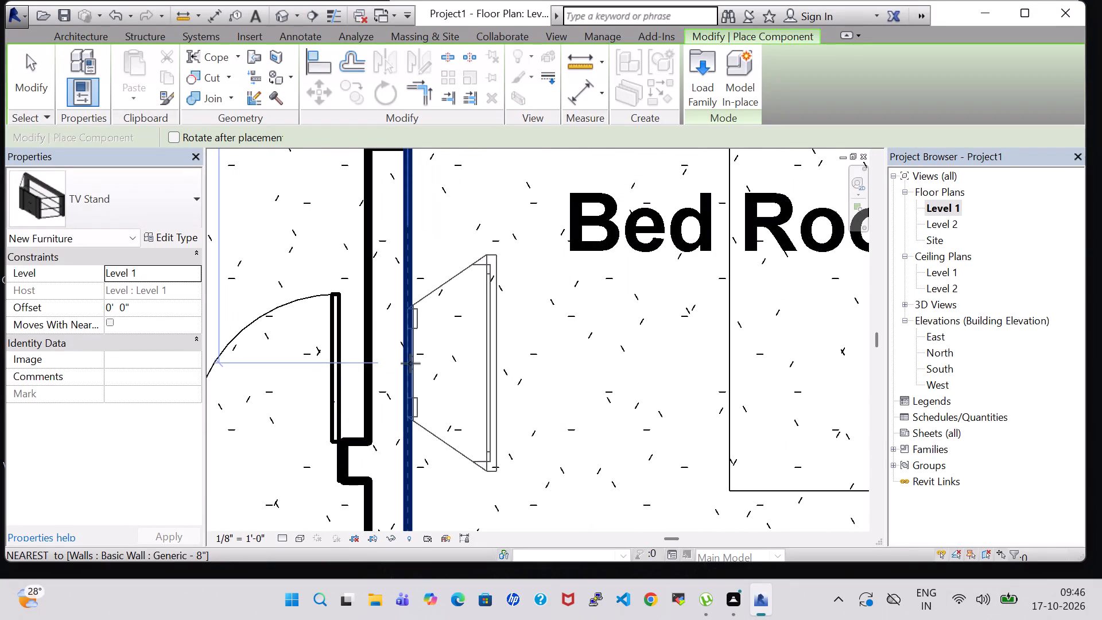
left_click(414, 350)
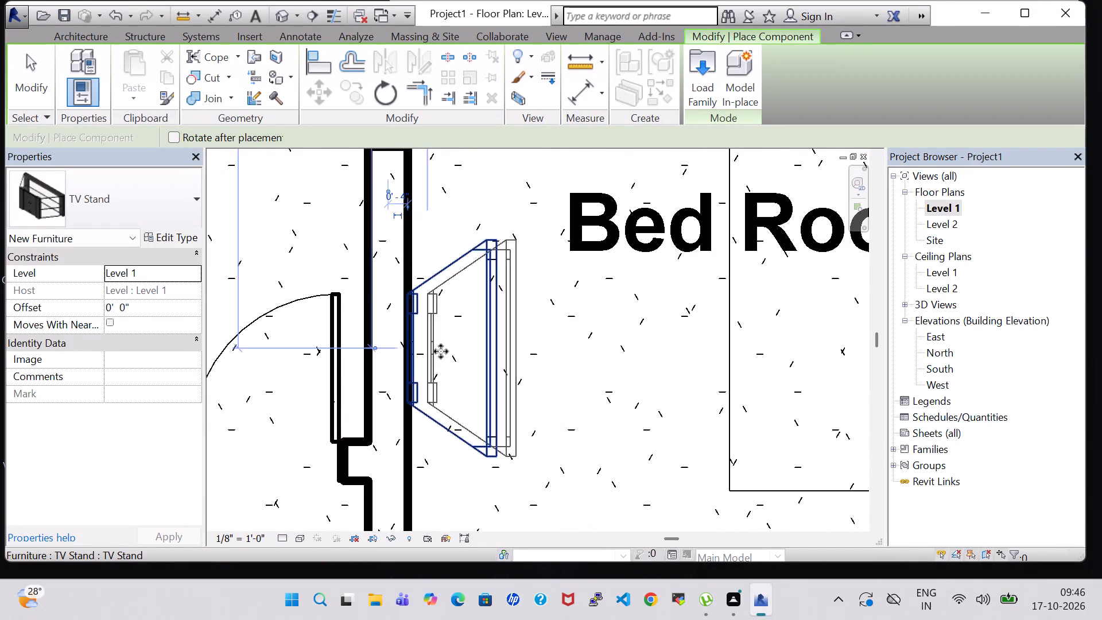
scroll(457, 358, "down", 6)
key("Escape")
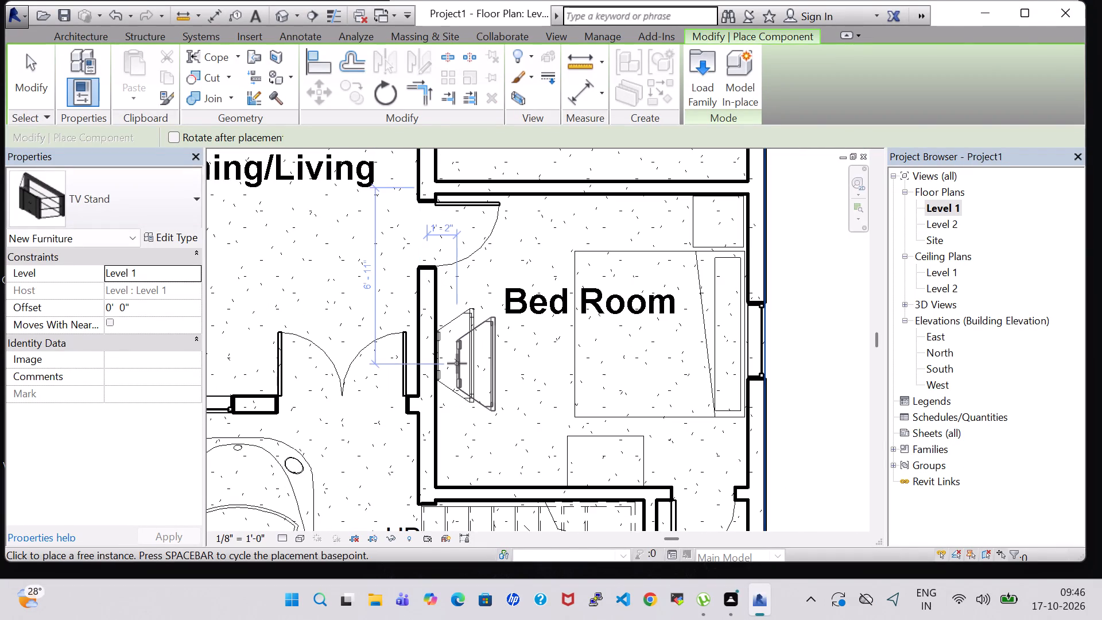
key("Escape")
Load the TV - Flat Screen family from the US Imperial library's Furniture folder.
left_click(166, 69)
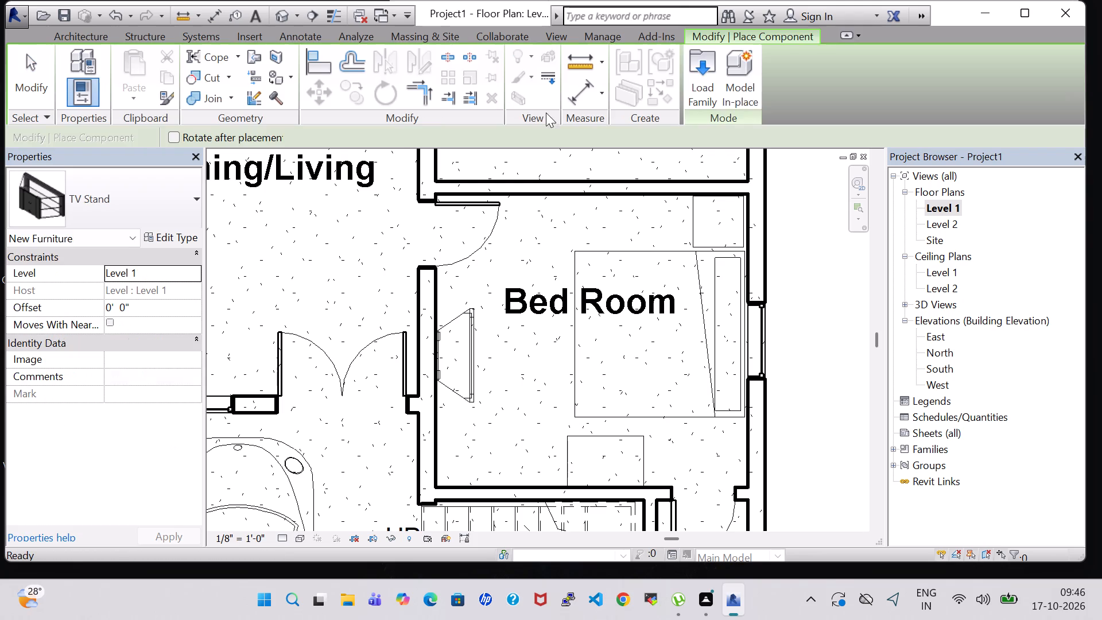
left_click(709, 59)
scroll(708, 290, "down", 1)
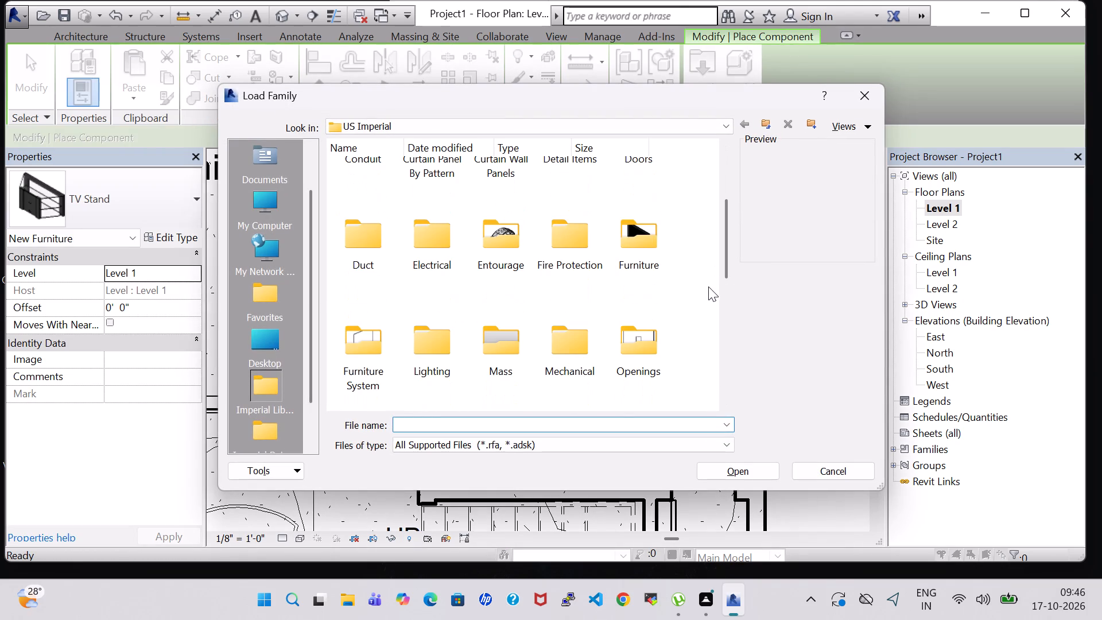
double_click(631, 245)
scroll(487, 315, "down", 1)
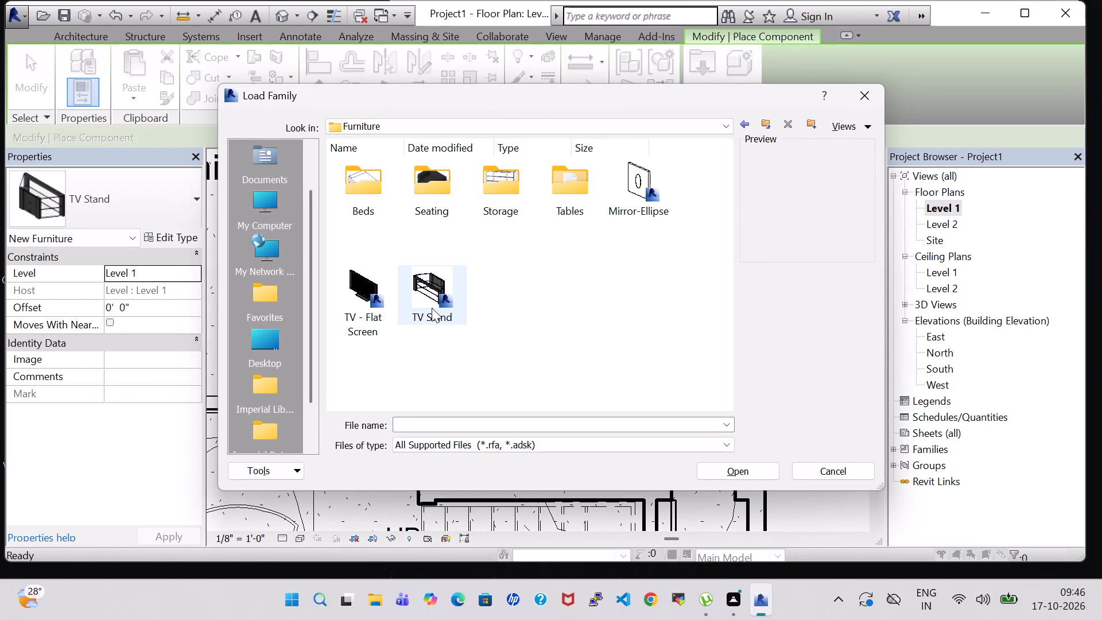
left_click(368, 290)
left_click(748, 479)
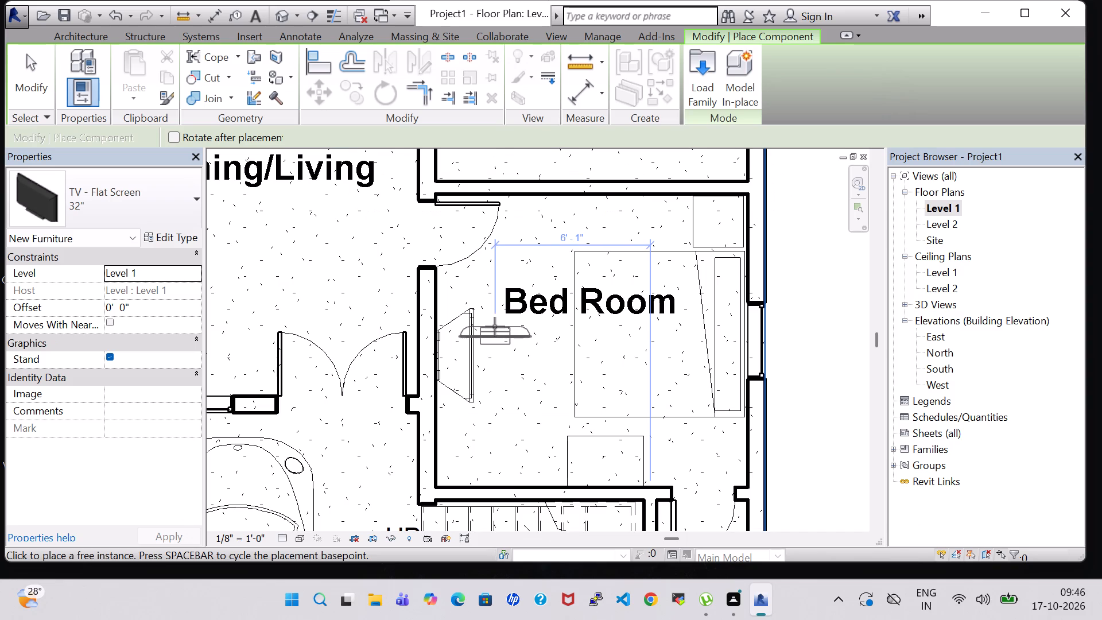
Place one 32" flat-screen TV over the TV Stand, centred on it against the wall and rotated to face the bed.
scroll(480, 338, "up", 4)
key("space")
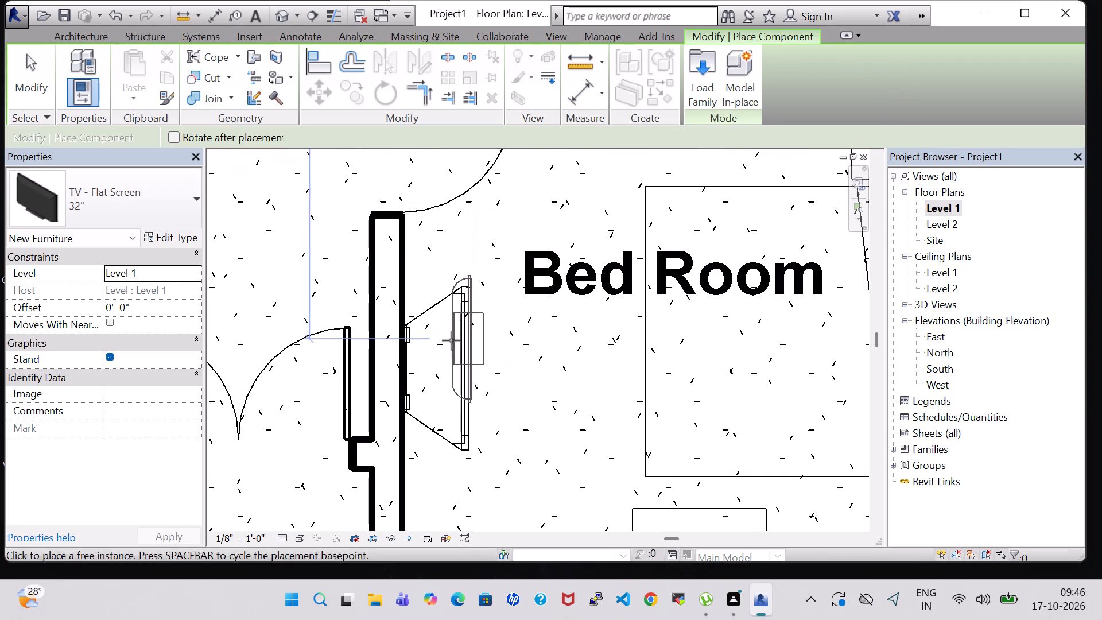
scroll(409, 382, "up", 4)
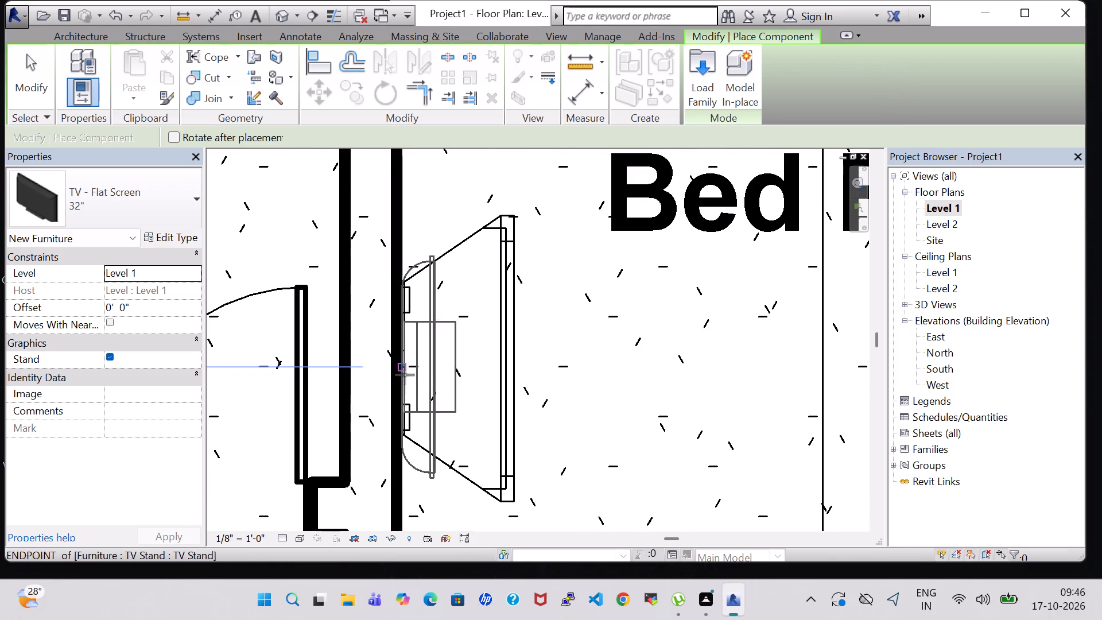
scroll(405, 375, "up", 4)
left_click(389, 371)
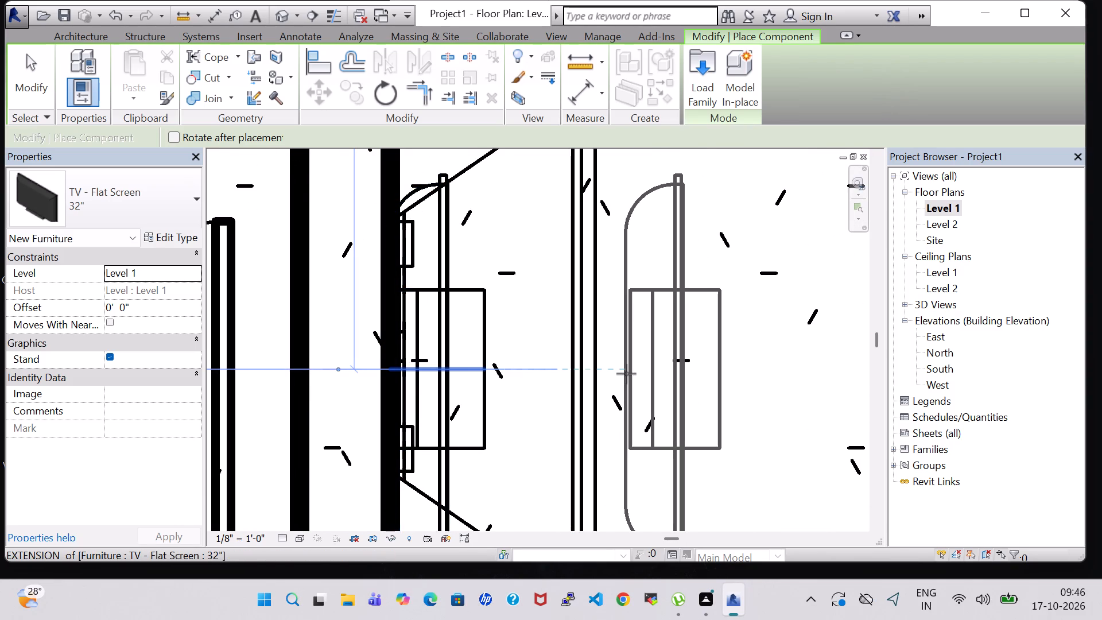
key("Escape")
key("Escape")
Set the flat-screen TV's Offset from Level 1 to 3' 0".
scroll(626, 374, "down", 2)
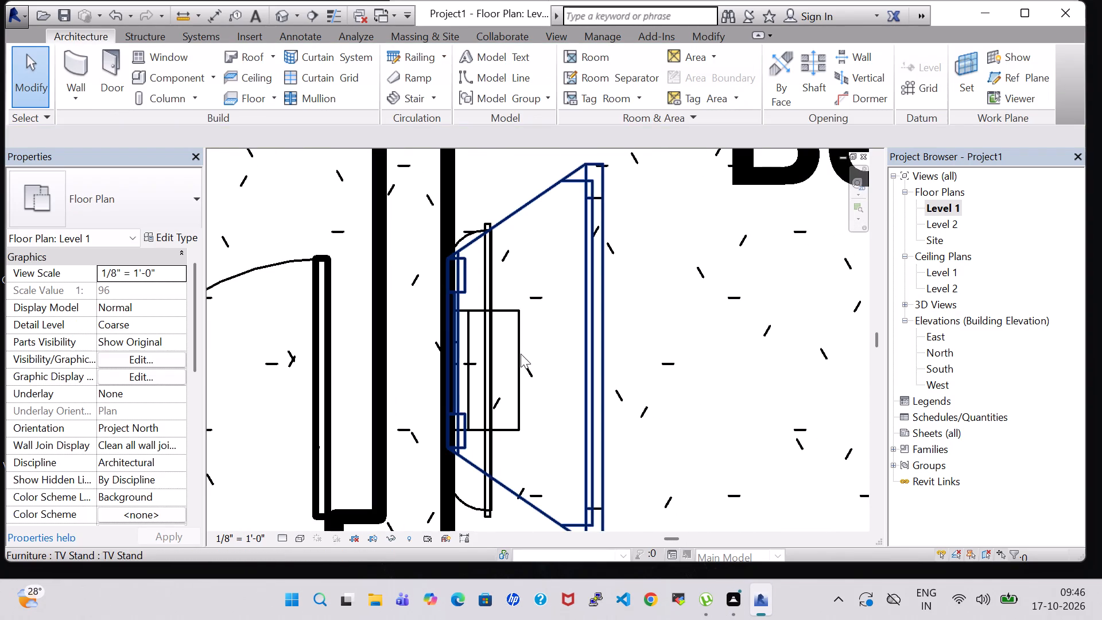
left_click(486, 309)
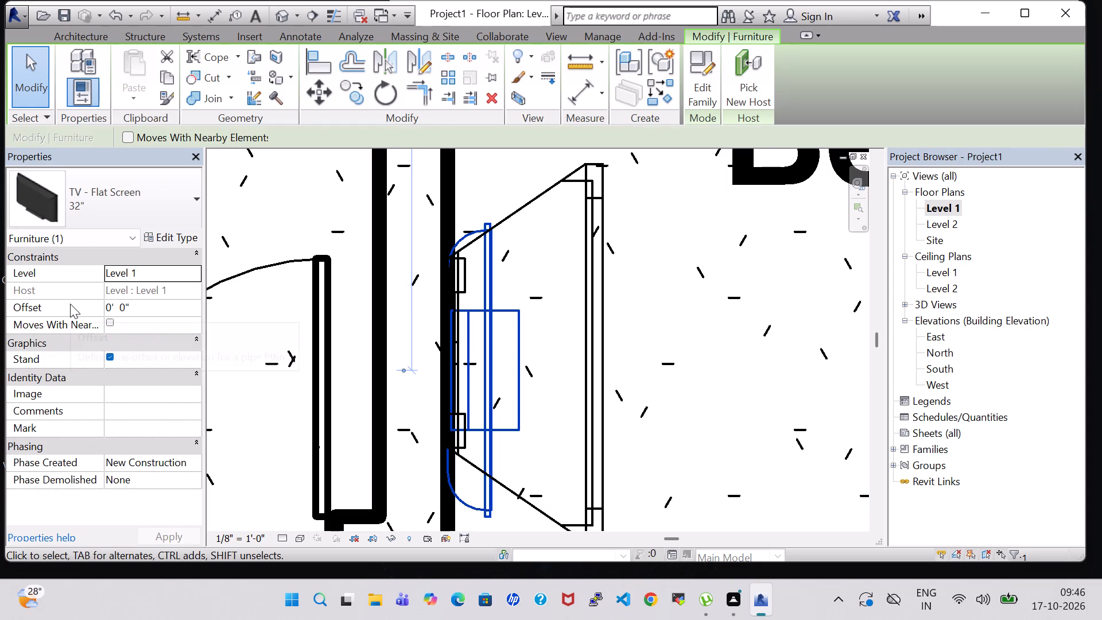
left_click(115, 309)
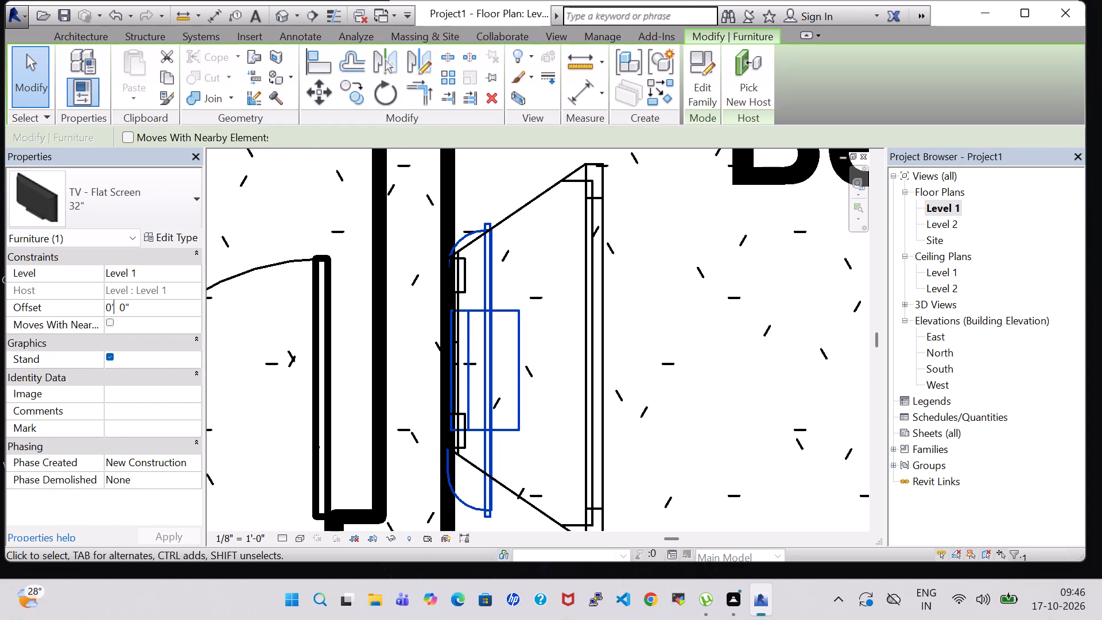
key("Left")
key("BackSpace")
key("3")
key("Return")
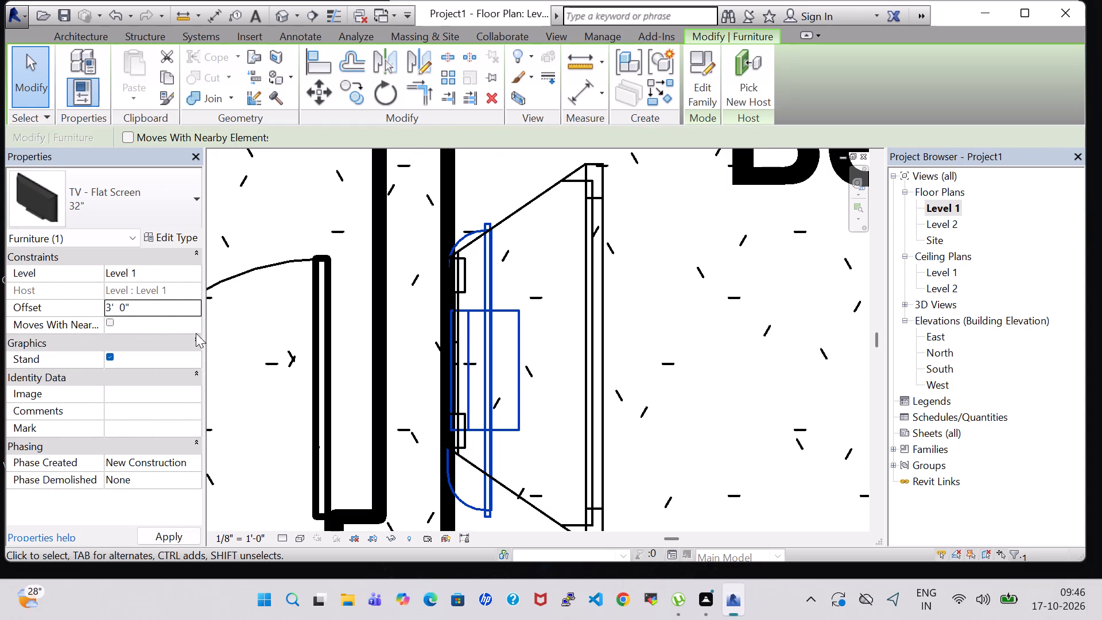
scroll(620, 304, "down", 15)
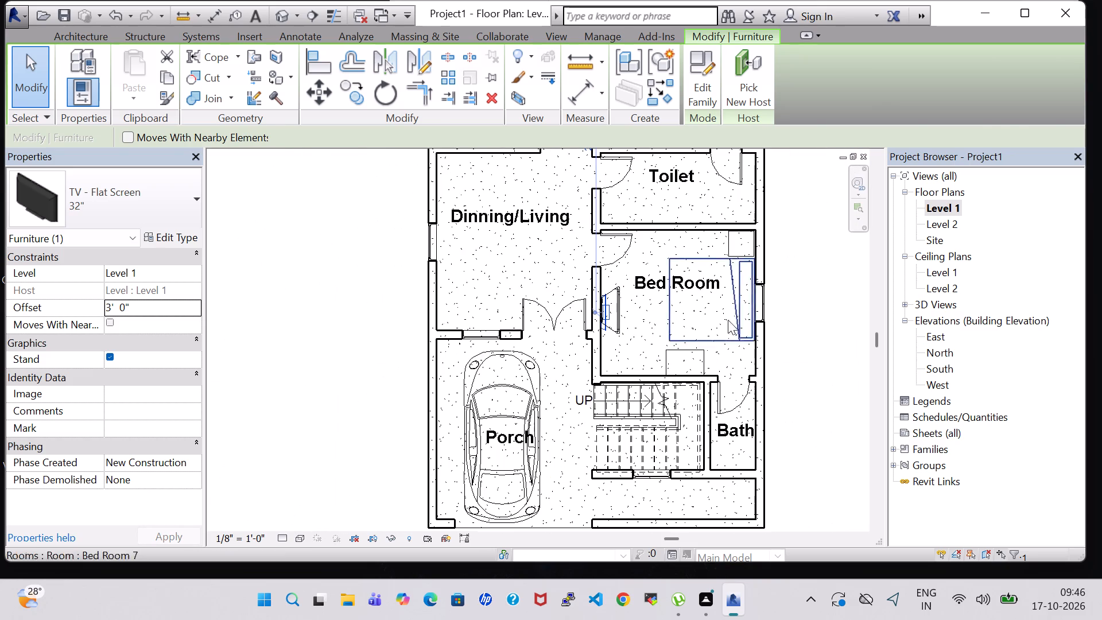
left_click(781, 328)
Examine the Bed Room's TV and TV Stand in the 3D view from above and from the house's bedroom side.
left_click(278, 18)
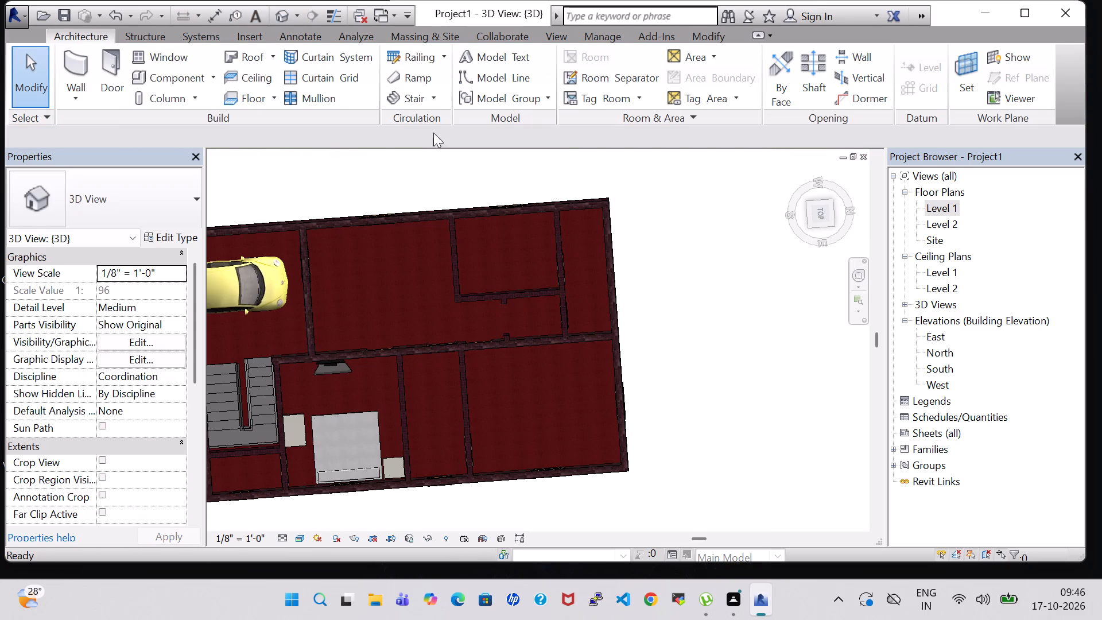
middle_click_drag(639, 335, 560, 277, "shift")
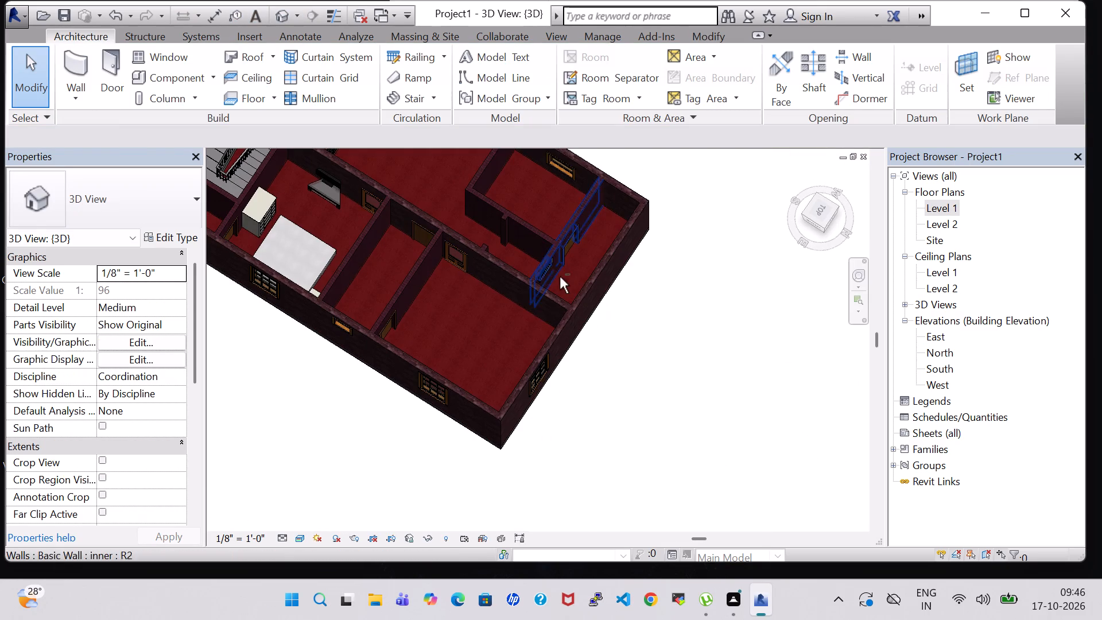
middle_click_drag(672, 398, 541, 362, "shift")
middle_click_drag(541, 362, 537, 411)
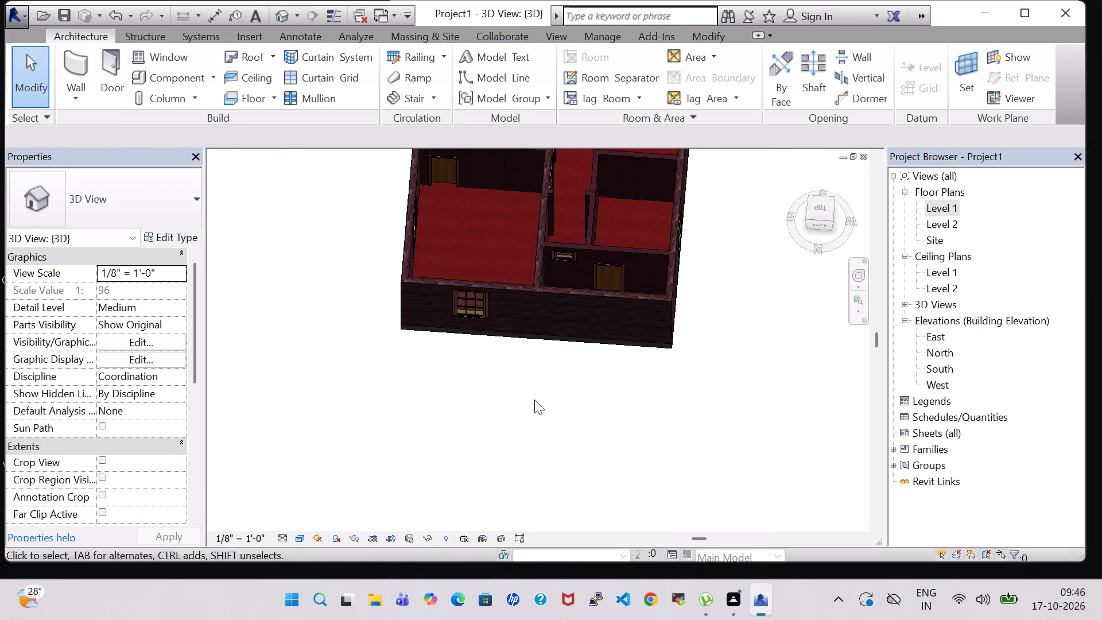
middle_click_drag(456, 382, 599, 359, "shift")
middle_click_drag(599, 359, 620, 305, "shift")
middle_click_drag(631, 274, 636, 268, "shift")
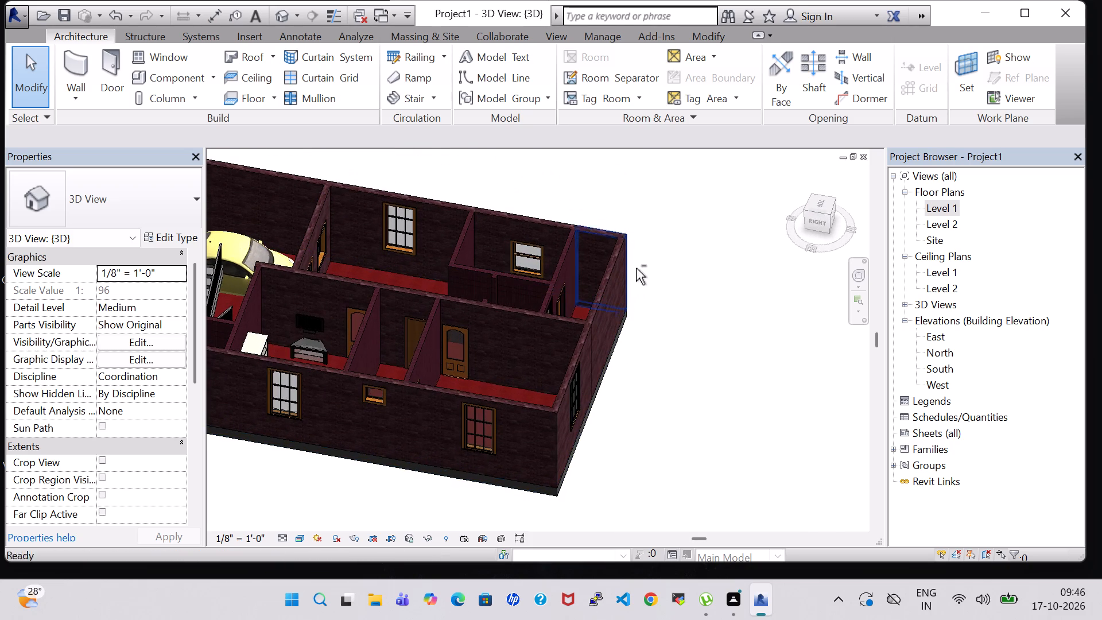
middle_click_drag(697, 368, 706, 375, "shift")
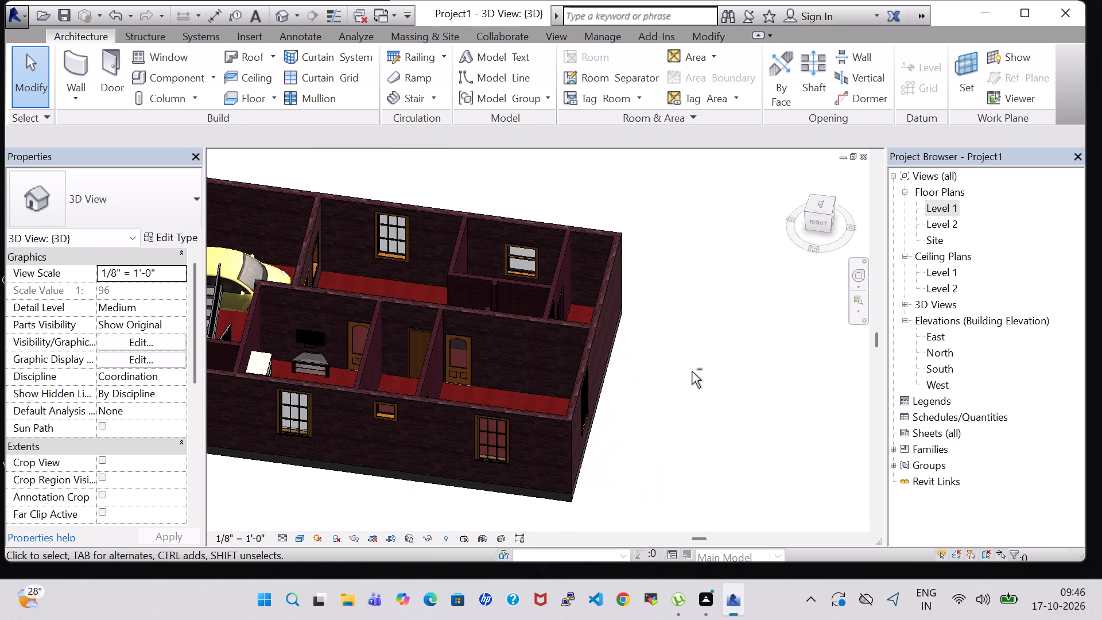
In the Level 1 floor plan, place one 32" flat-screen TV against Master Bed's west wall beside Store, rotated to face the room.
double_click(954, 206)
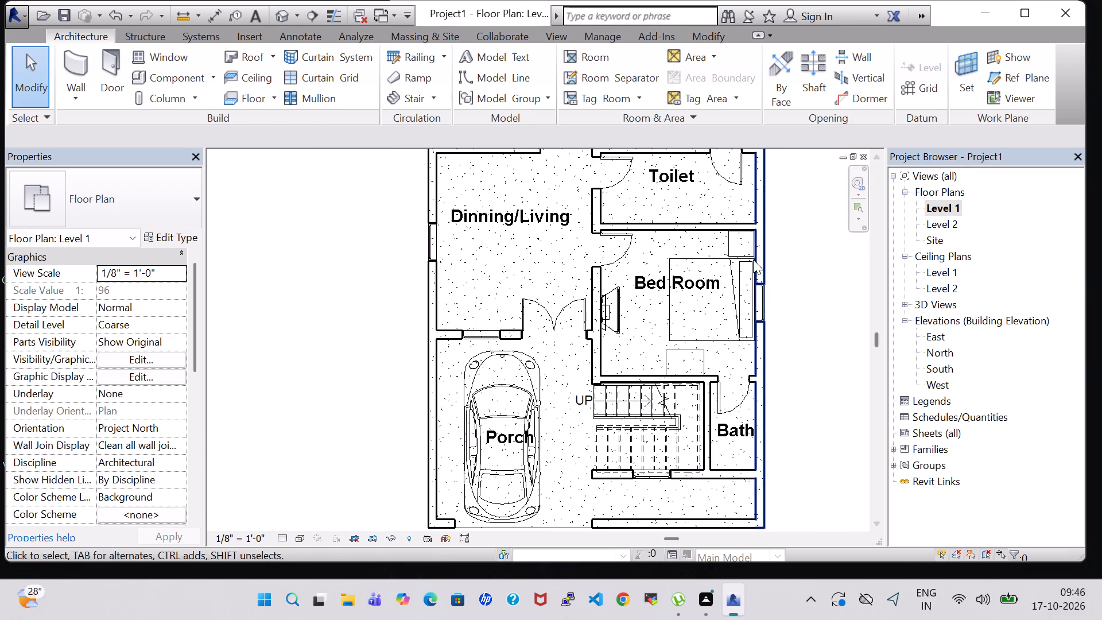
scroll(751, 261, "down", 2)
middle_click_drag(820, 284, 714, 312)
scroll(716, 312, "up", 3)
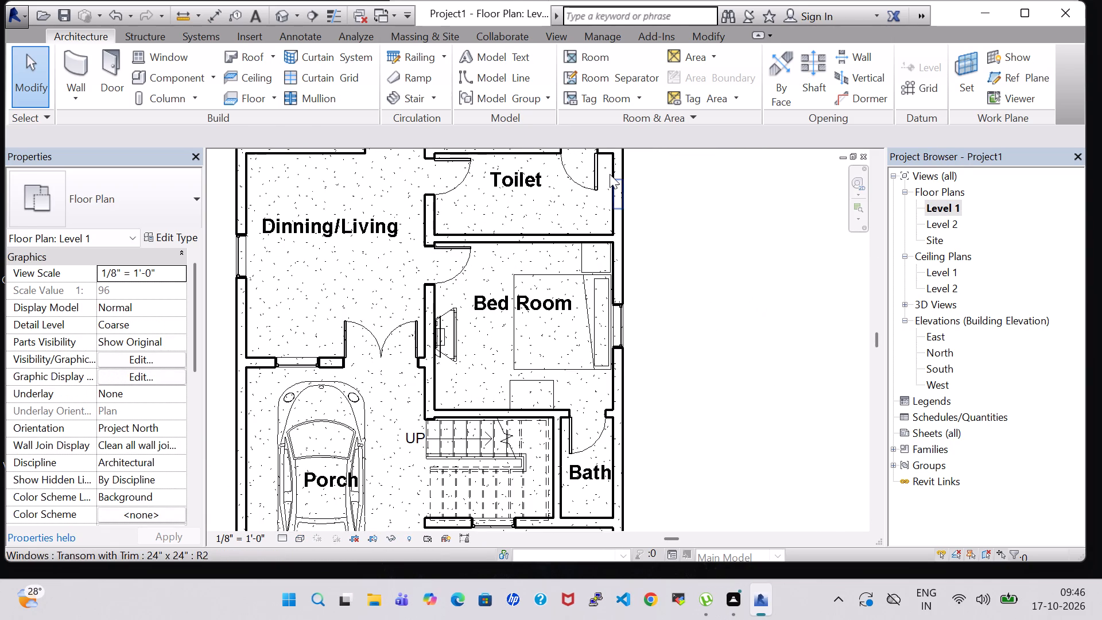
middle_click_drag(689, 217, 689, 287)
scroll(689, 287, "up", 1)
middle_click(689, 287)
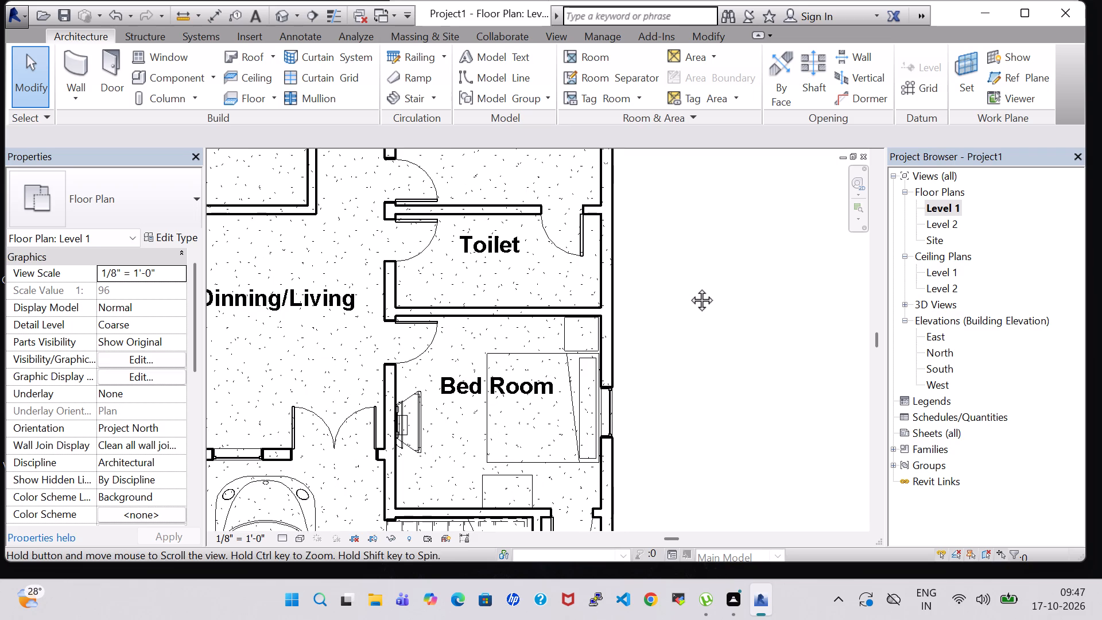
middle_click_drag(638, 352, 645, 331)
scroll(652, 323, "down", 2)
middle_click_drag(684, 336, 678, 308)
scroll(682, 302, "down", 3)
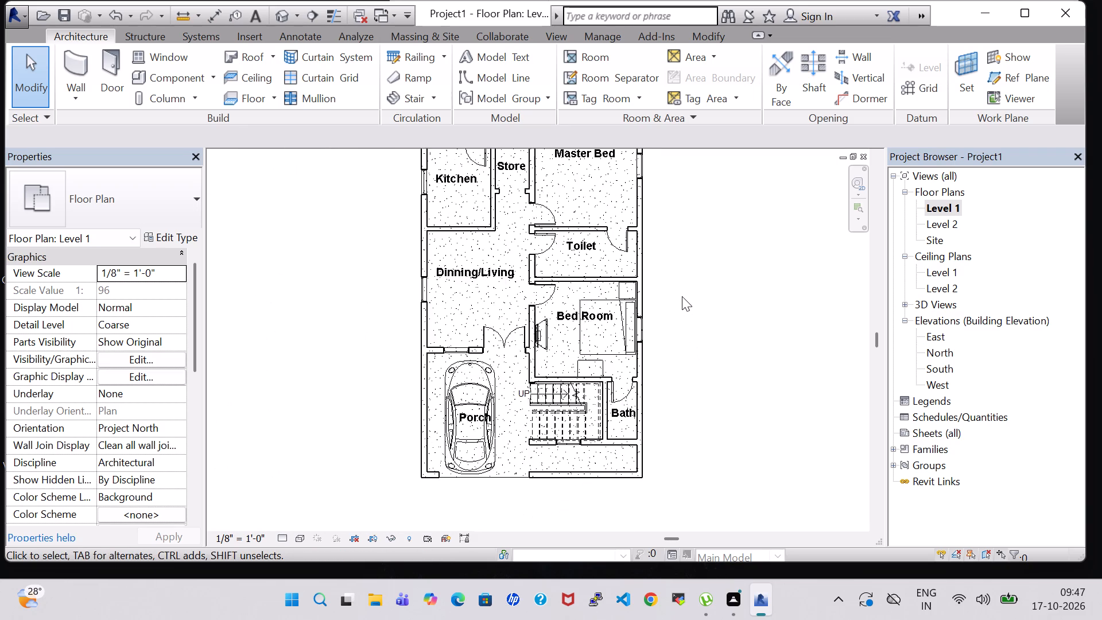
scroll(682, 285, "down", 2)
middle_click_drag(693, 257, 665, 285)
scroll(665, 285, "up", 2)
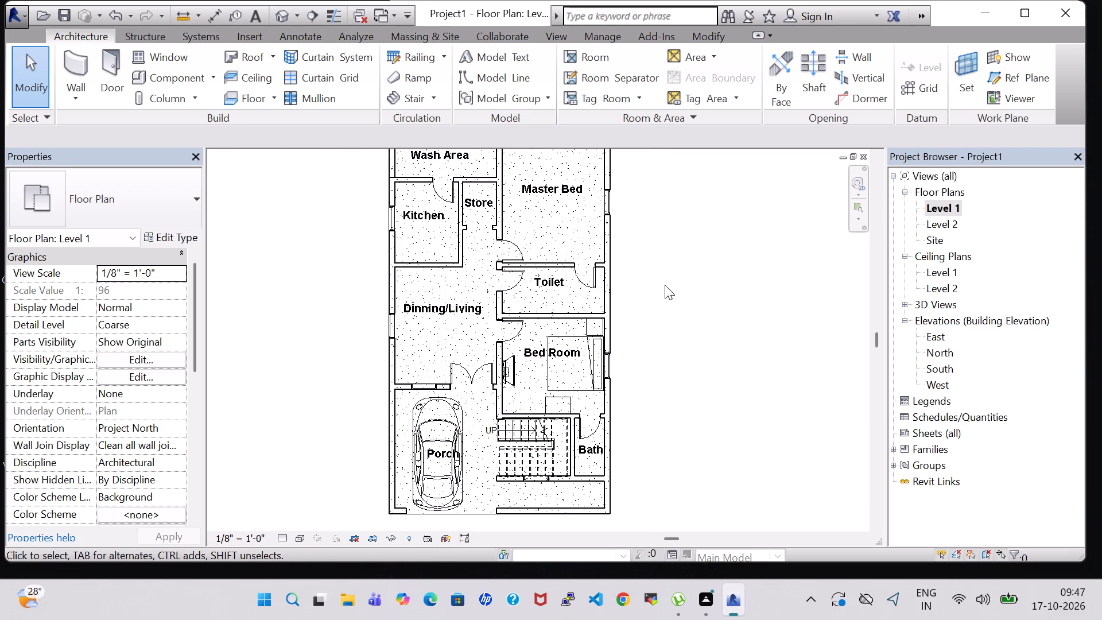
left_click(173, 76)
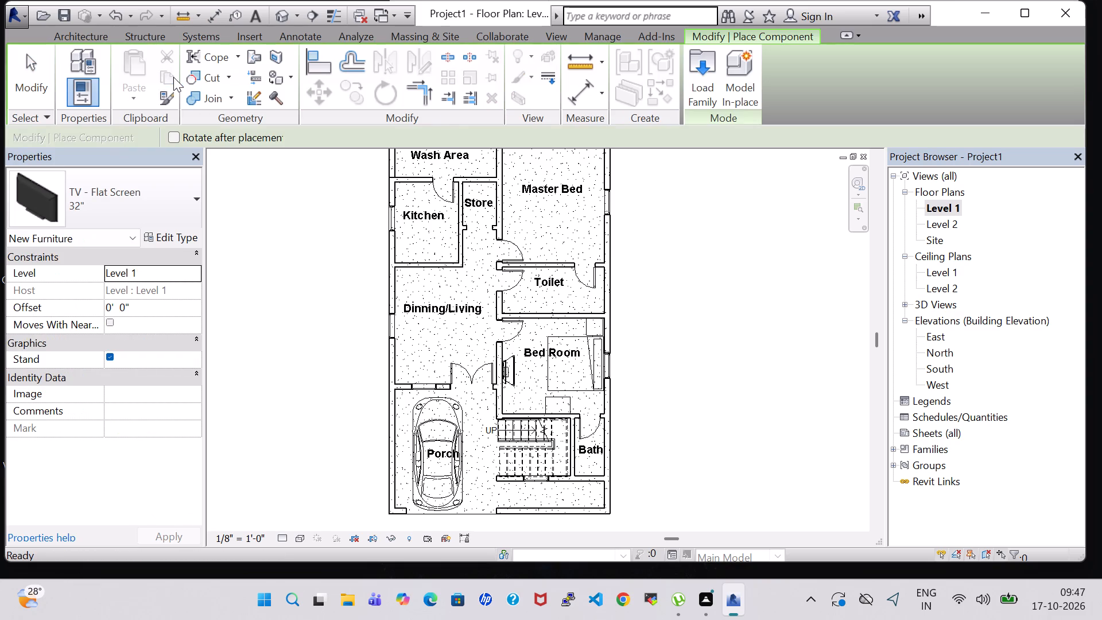
scroll(340, 311, "up", 2)
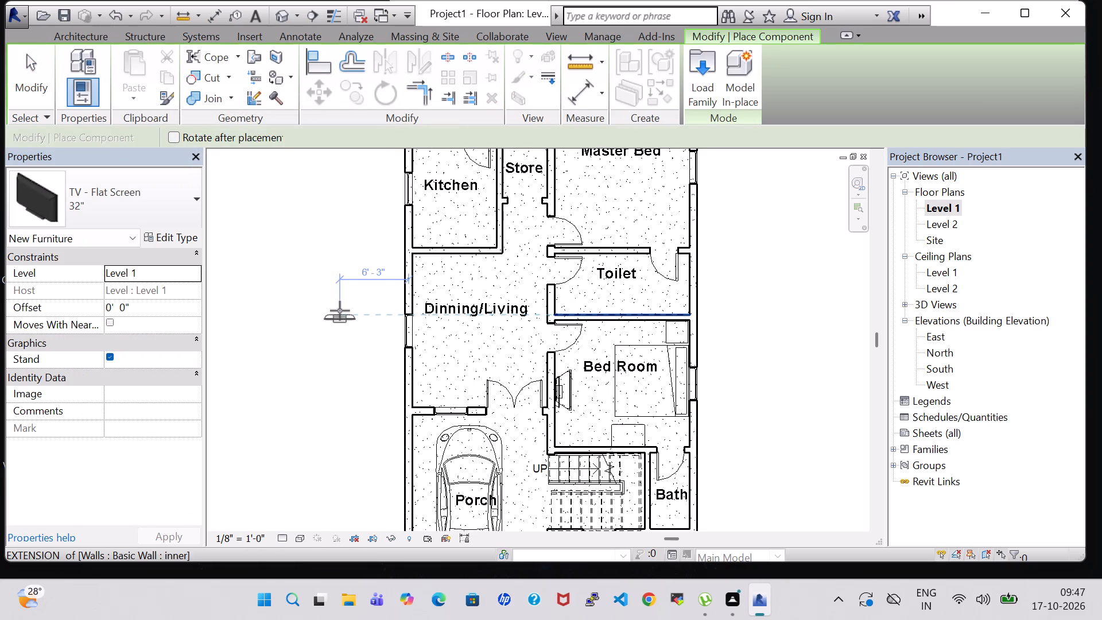
middle_click_drag(340, 311, 300, 529)
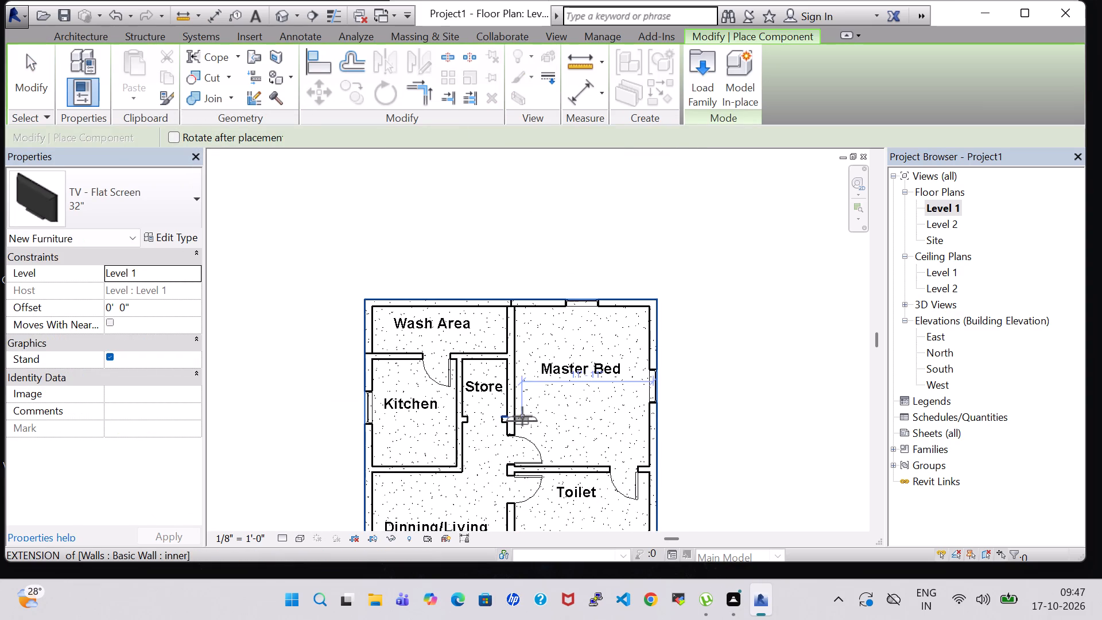
scroll(522, 412, "up", 4)
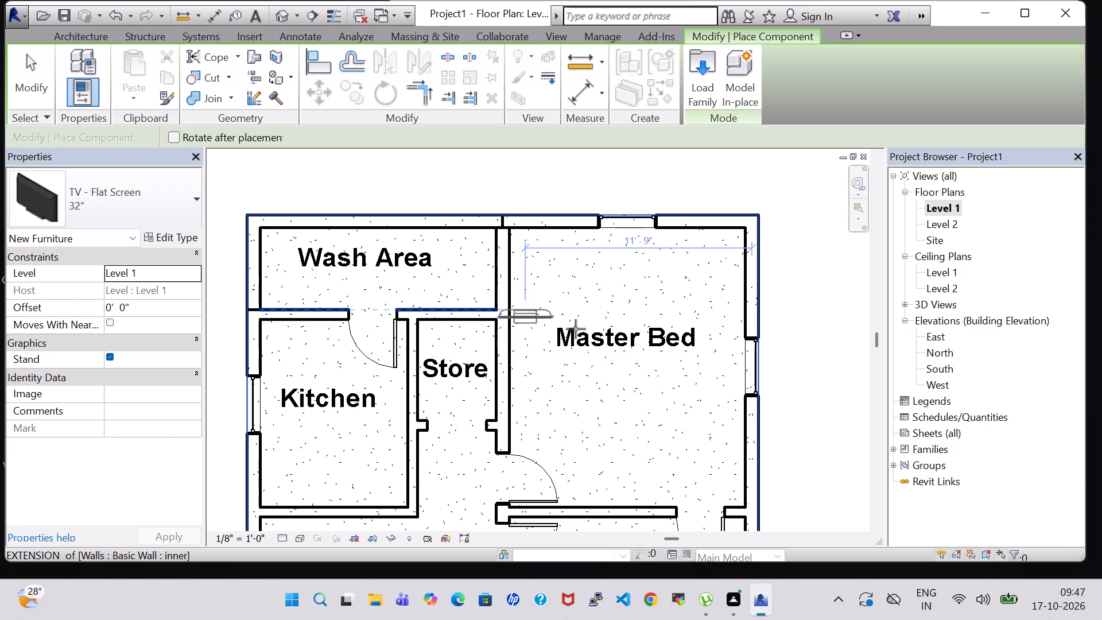
key("space")
scroll(528, 351, "up", 8)
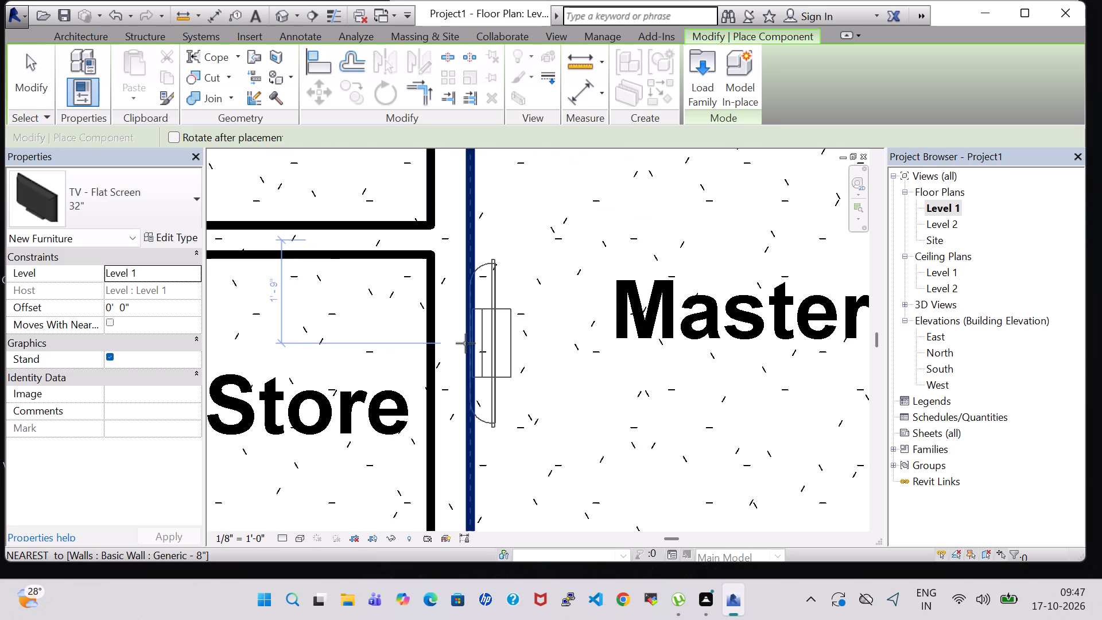
left_click(471, 343)
scroll(499, 343, "down", 7)
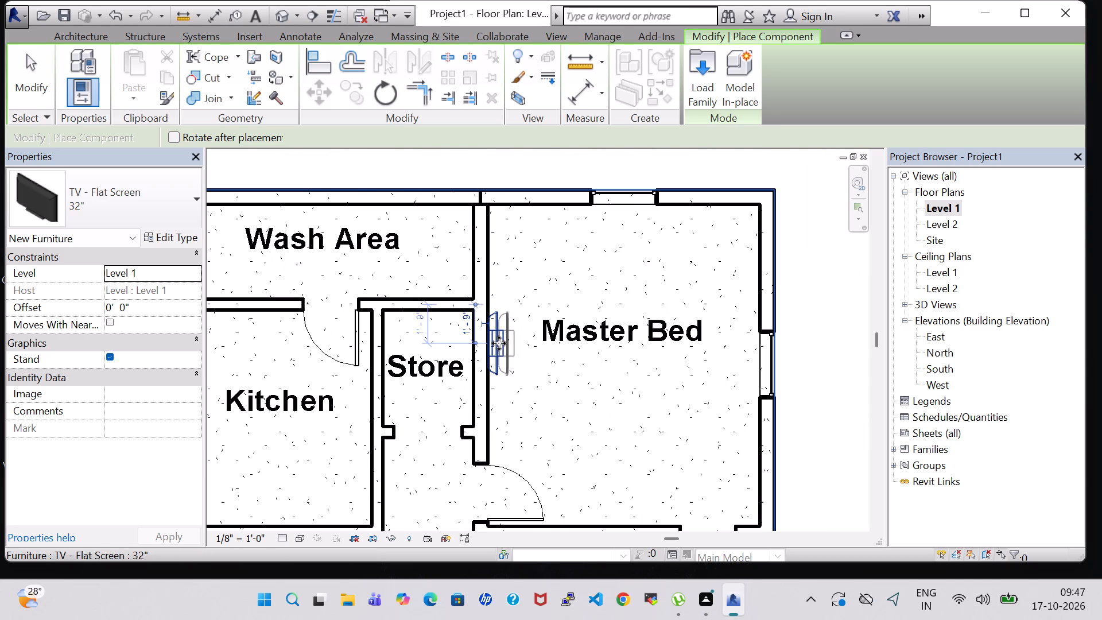
key("Escape")
key("Escape")
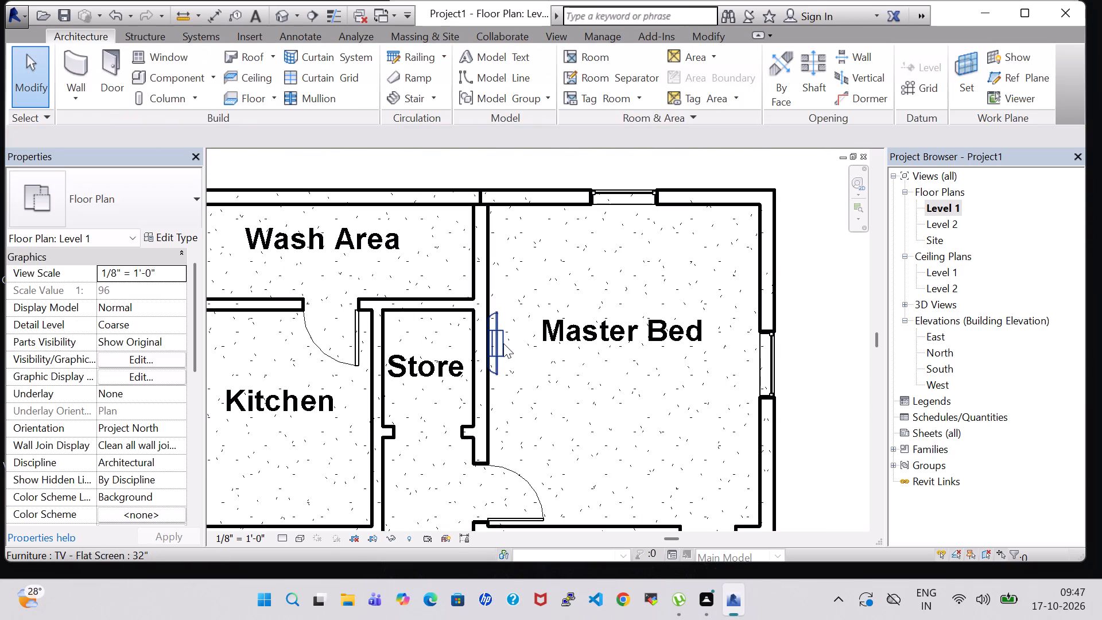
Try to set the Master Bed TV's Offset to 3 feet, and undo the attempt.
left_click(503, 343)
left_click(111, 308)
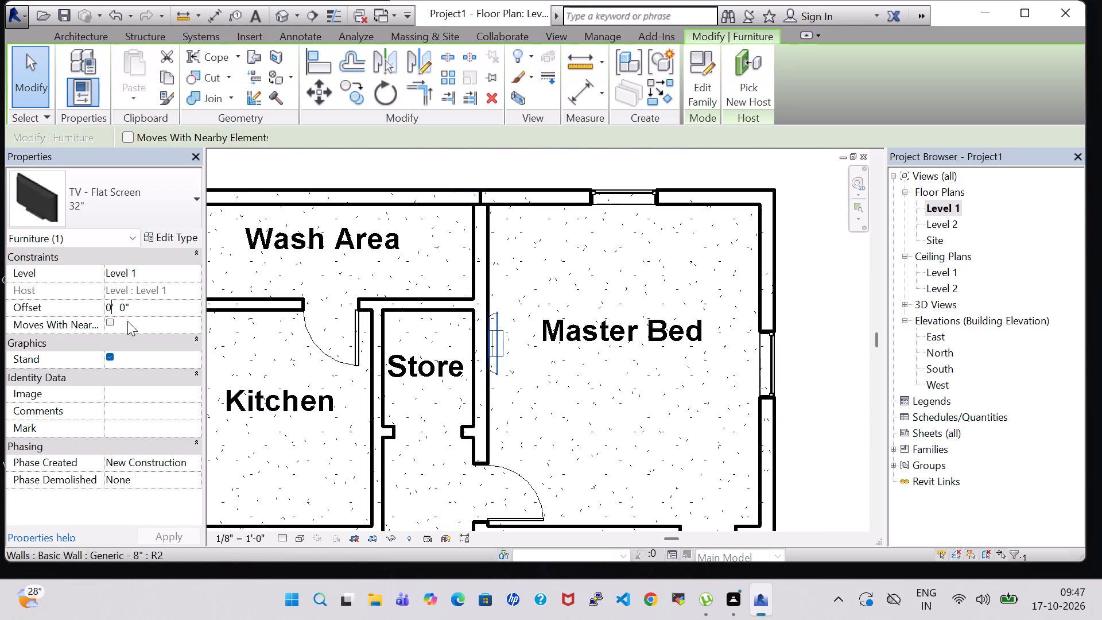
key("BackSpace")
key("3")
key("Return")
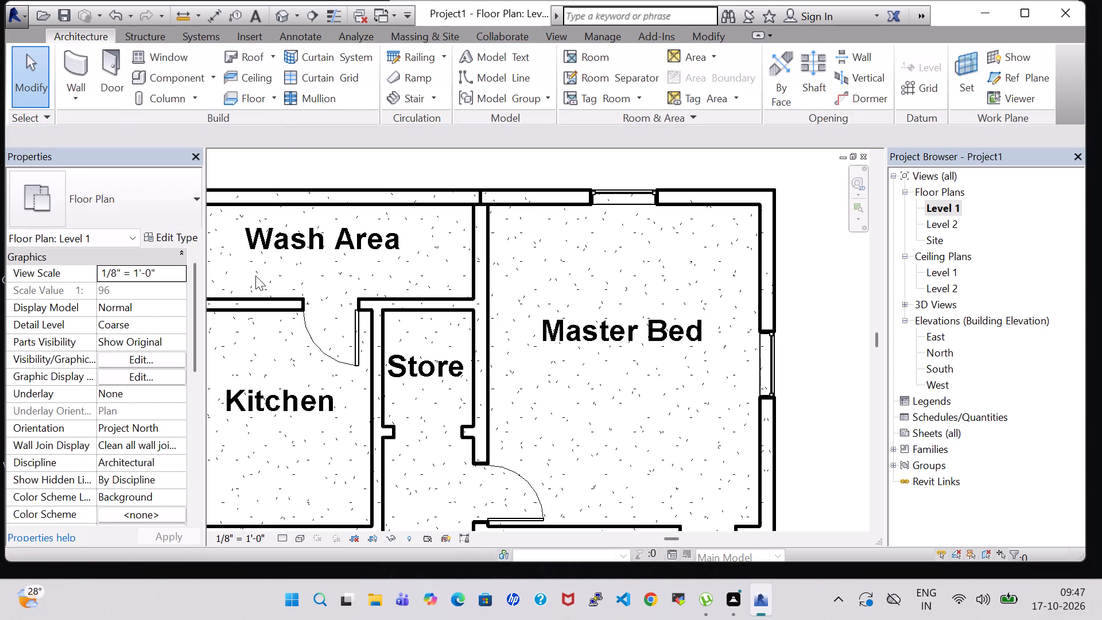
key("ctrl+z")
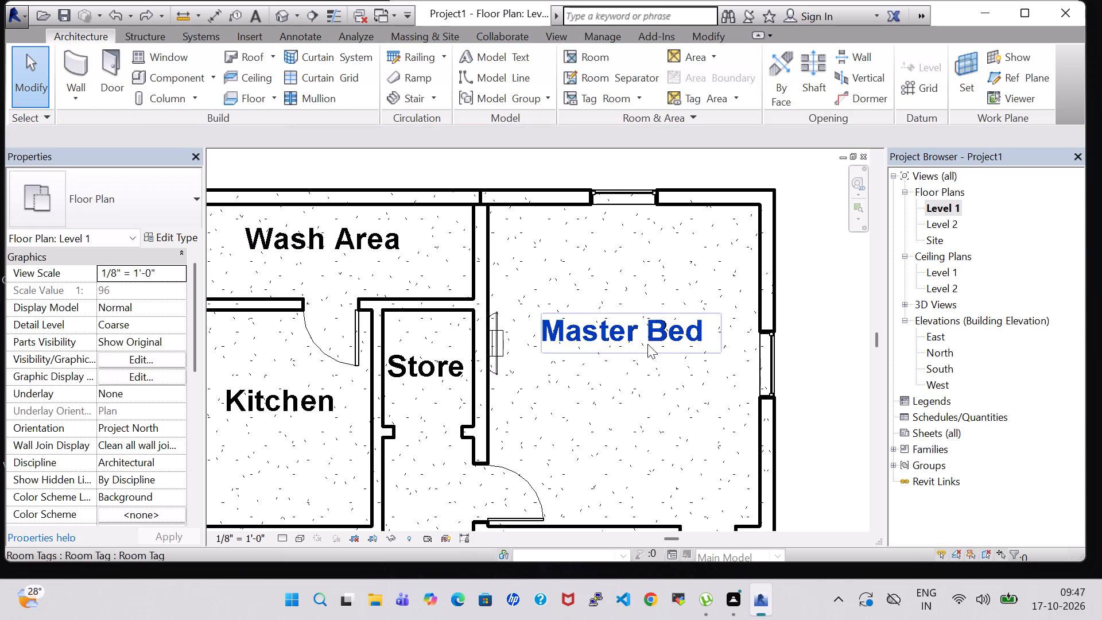
Set the Master Bed flat-screen TV's Offset from Level 1 to 3' 0".
left_click(500, 353)
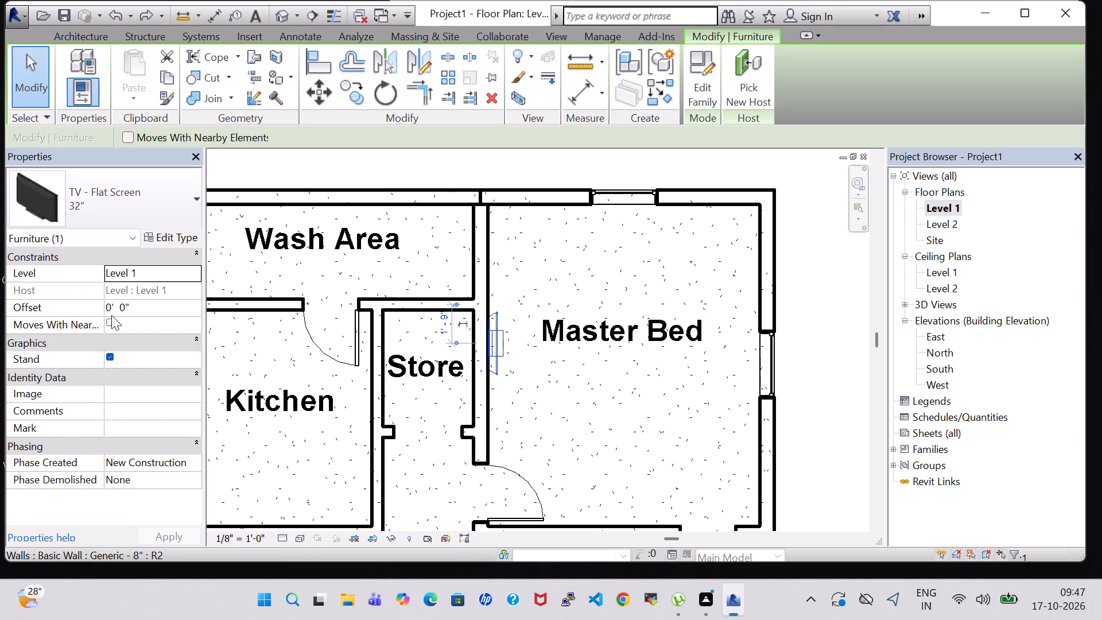
left_click(111, 308)
key("Right")
key("BackSpace")
key("3")
key("Return")
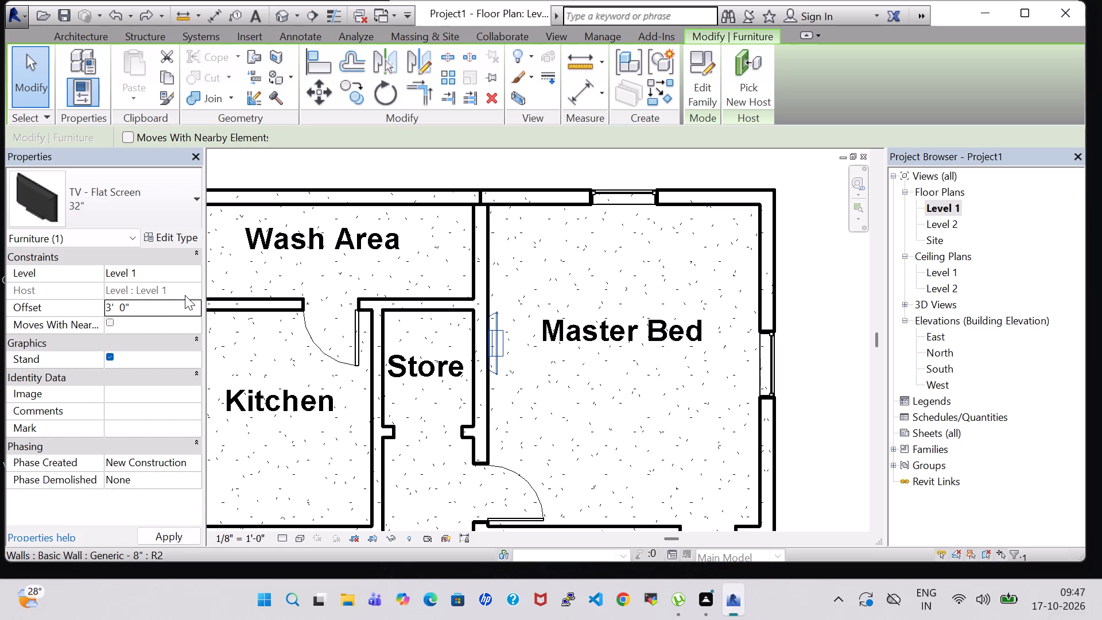
scroll(549, 367, "down", 3)
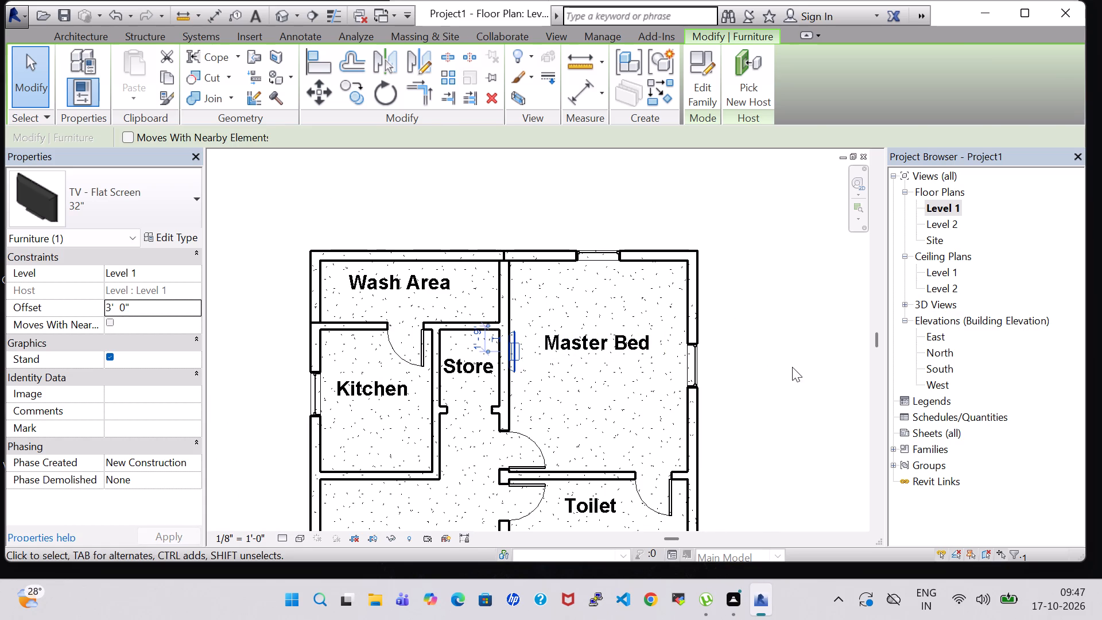
left_click(792, 367)
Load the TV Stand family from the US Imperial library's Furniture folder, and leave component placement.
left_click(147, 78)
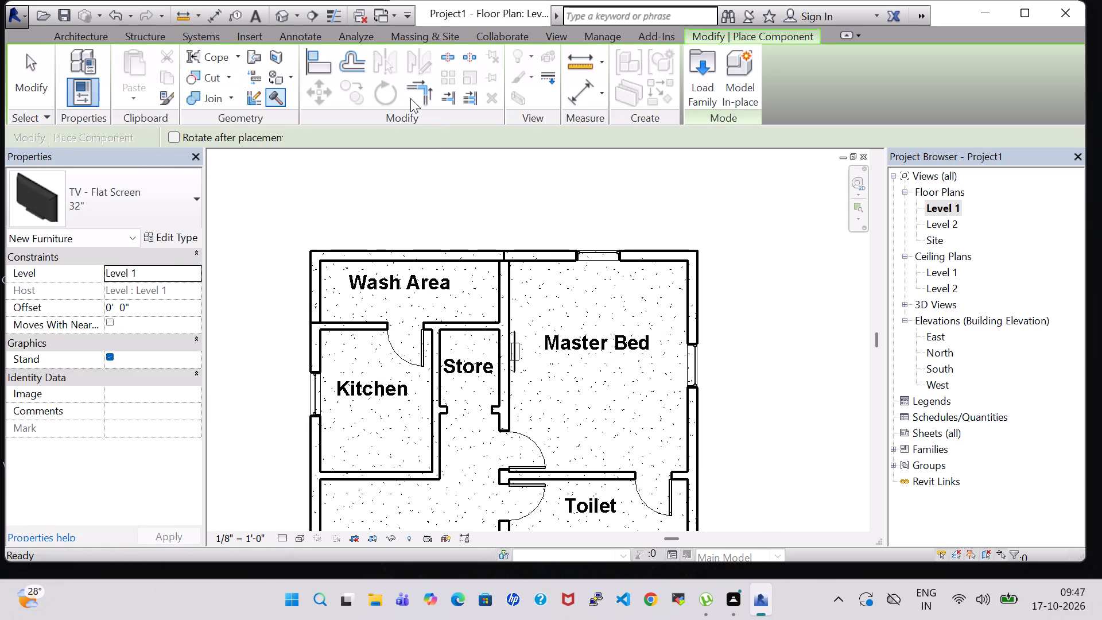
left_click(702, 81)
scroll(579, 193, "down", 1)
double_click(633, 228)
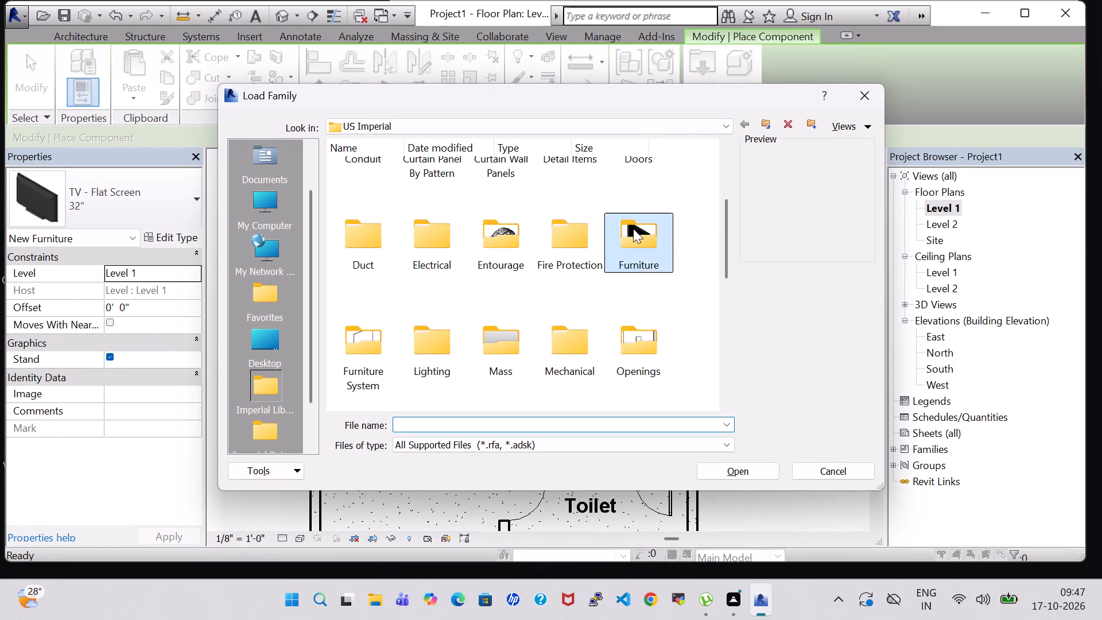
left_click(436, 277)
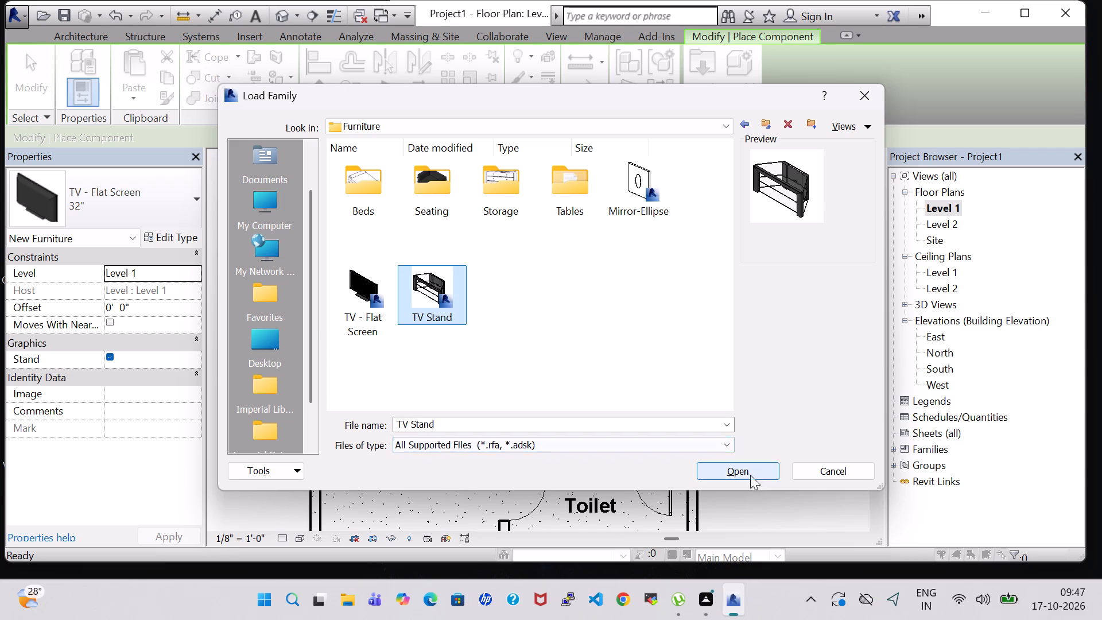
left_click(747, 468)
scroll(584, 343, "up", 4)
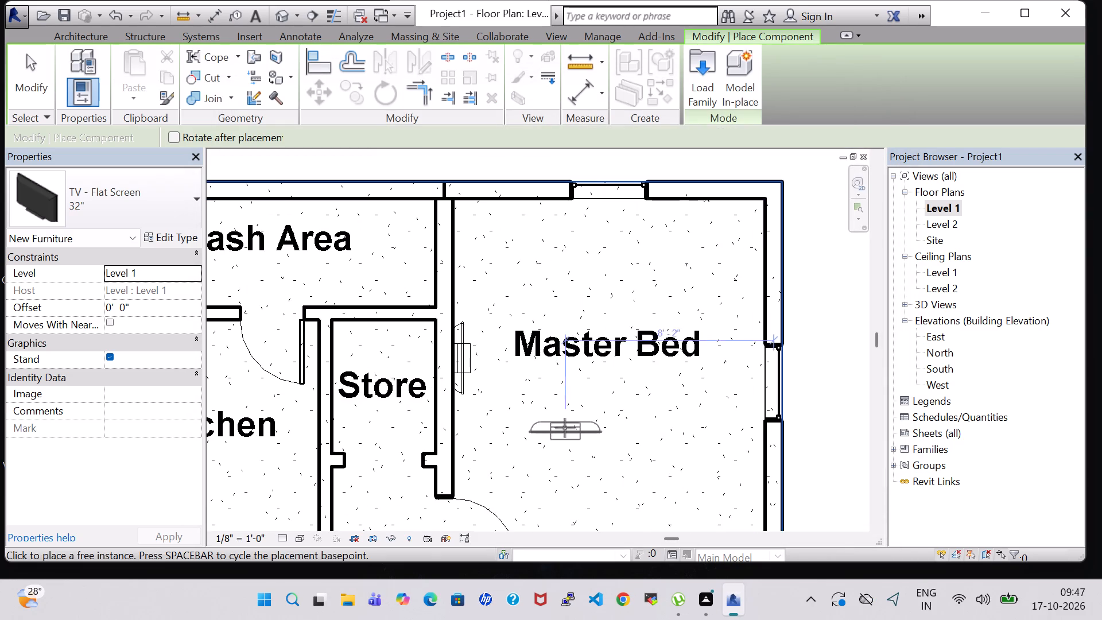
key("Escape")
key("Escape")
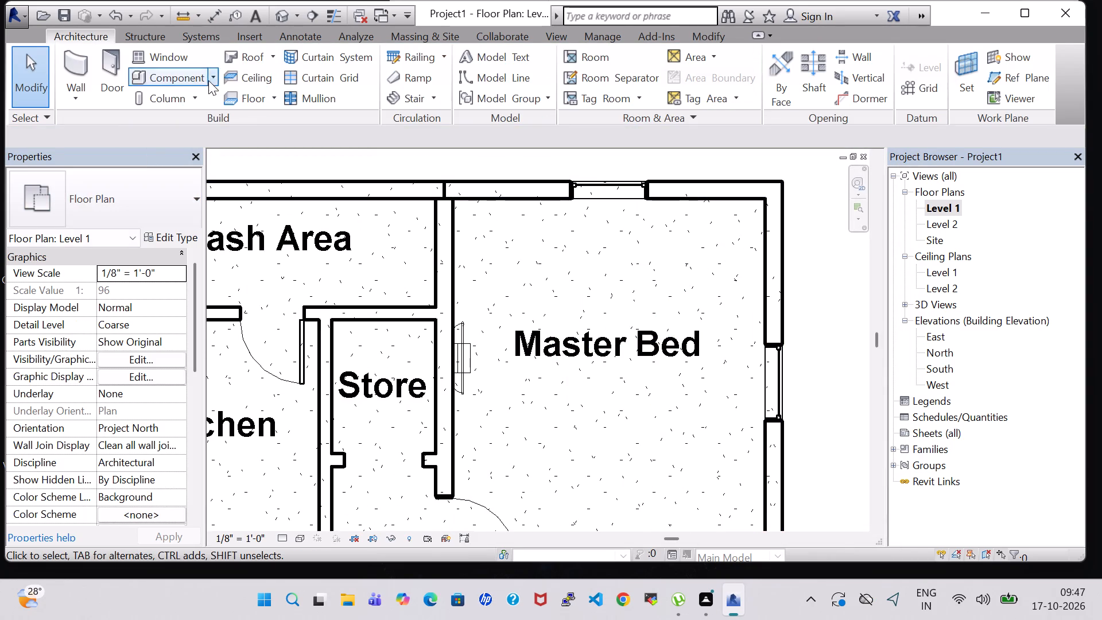
Place one TV Stand beneath the Master Bed TV, centred on it against the west wall and rotated to face the room.
left_click(180, 73)
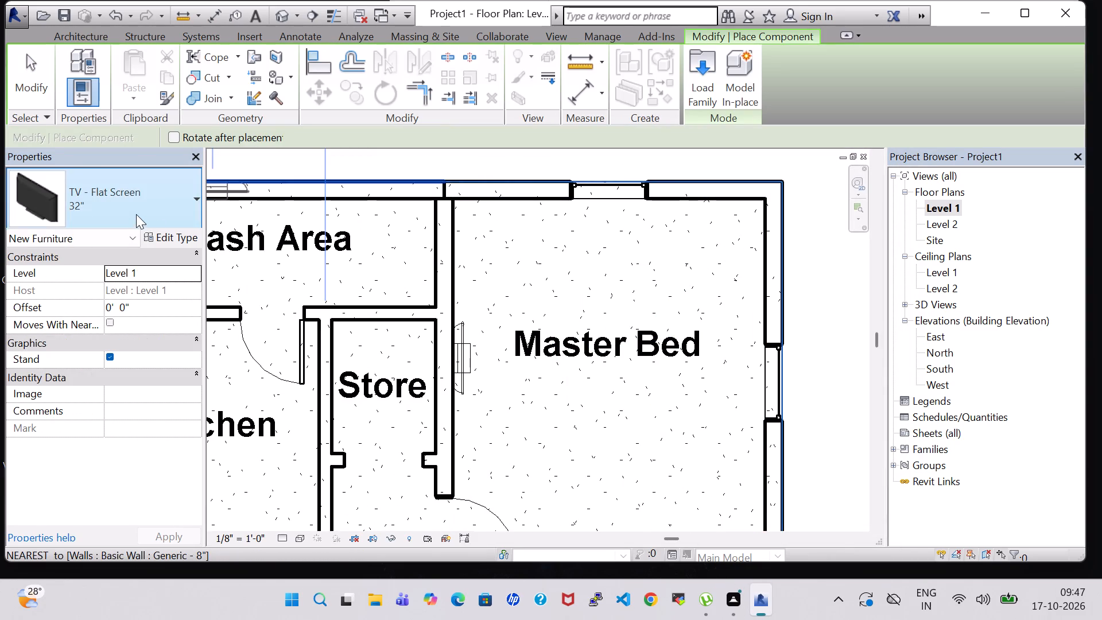
left_click(136, 214)
left_click(60, 521)
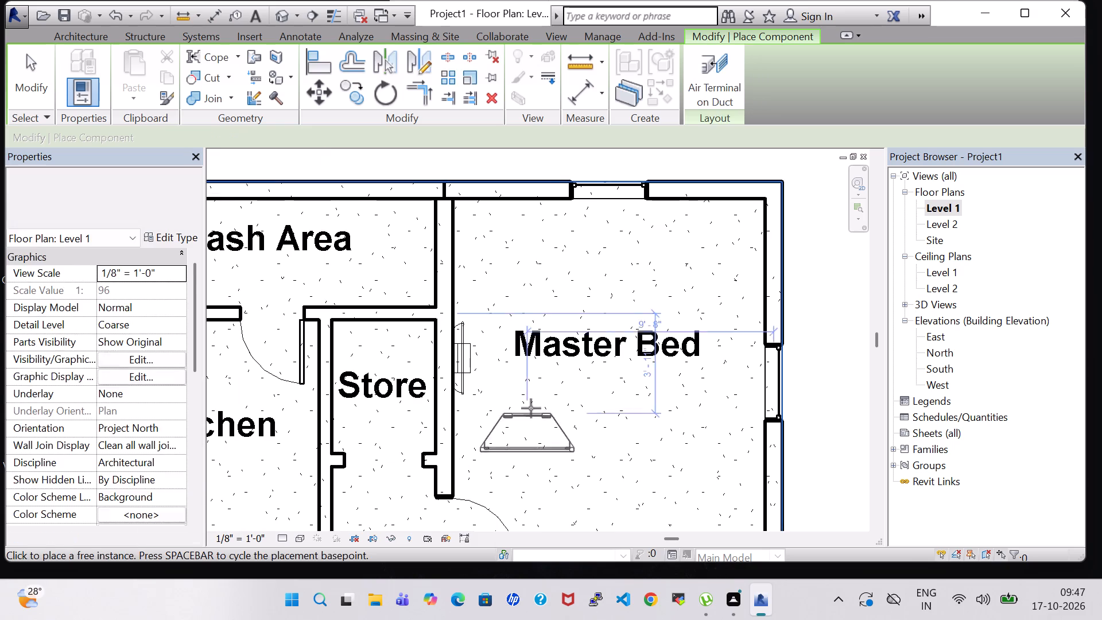
key("space")
scroll(476, 360, "up", 9)
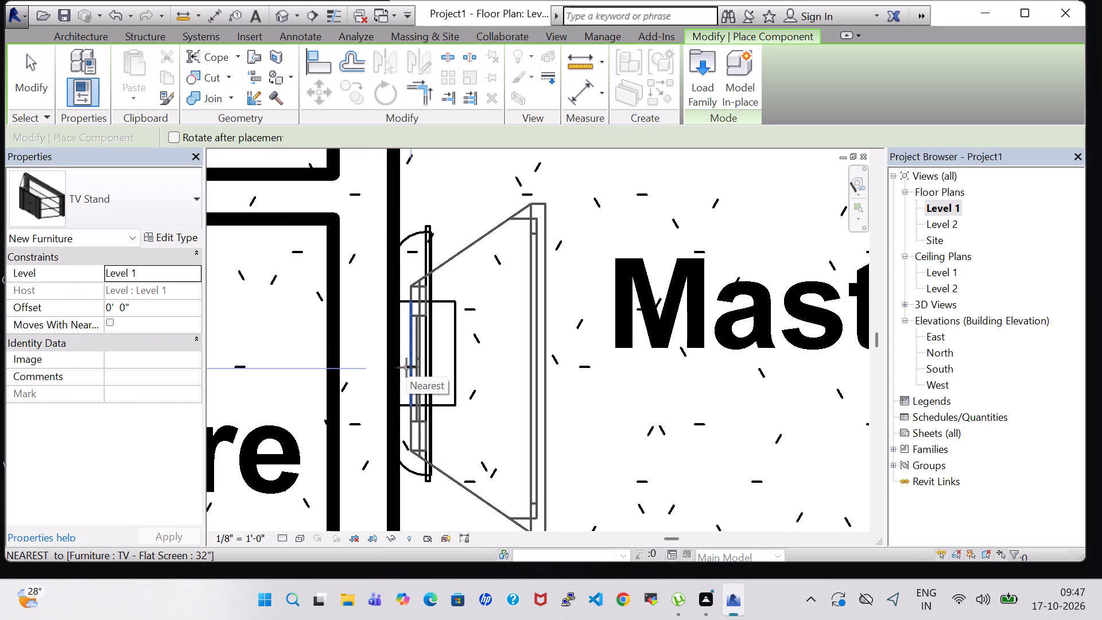
scroll(408, 371, "up", 2)
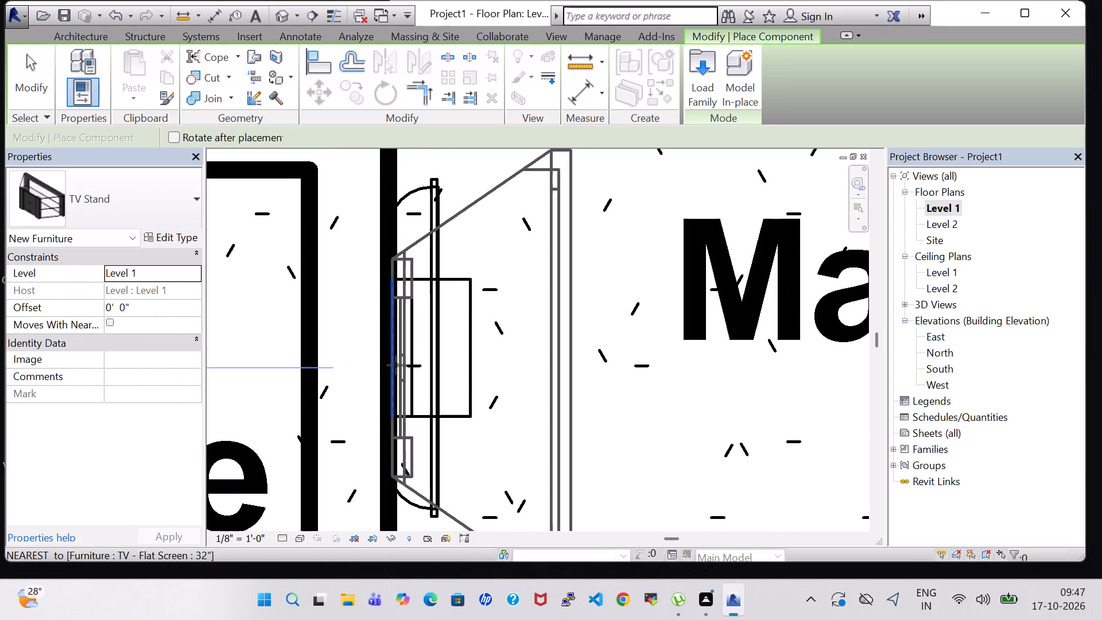
left_click(400, 368)
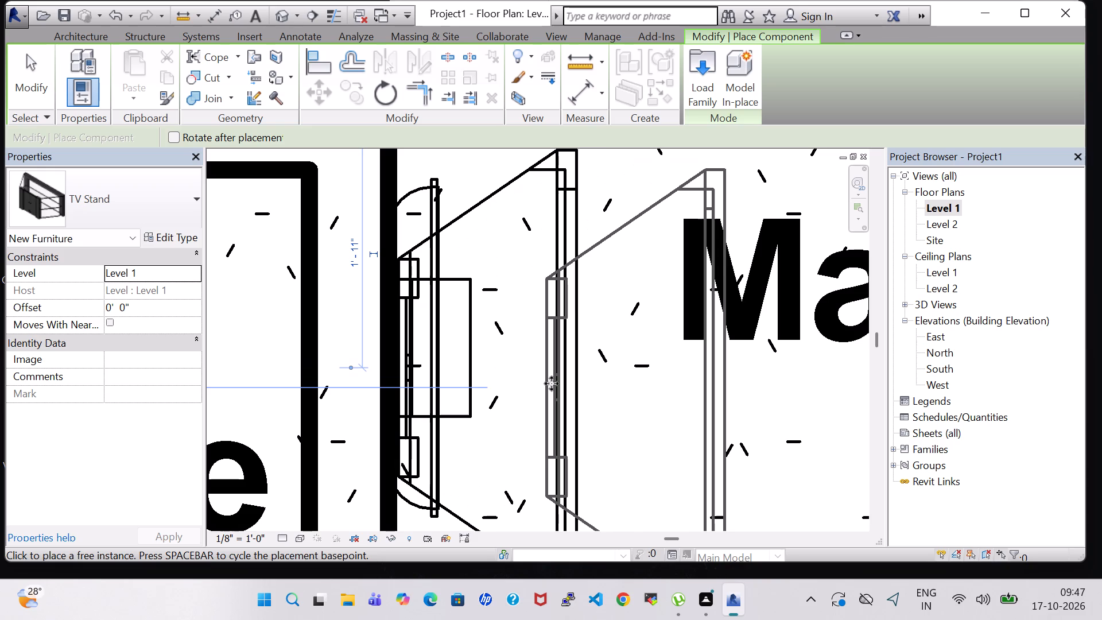
key("Escape")
key("Escape")
Open the 3D view to check the Master Bed's TV and TV Stand.
left_click(274, 22)
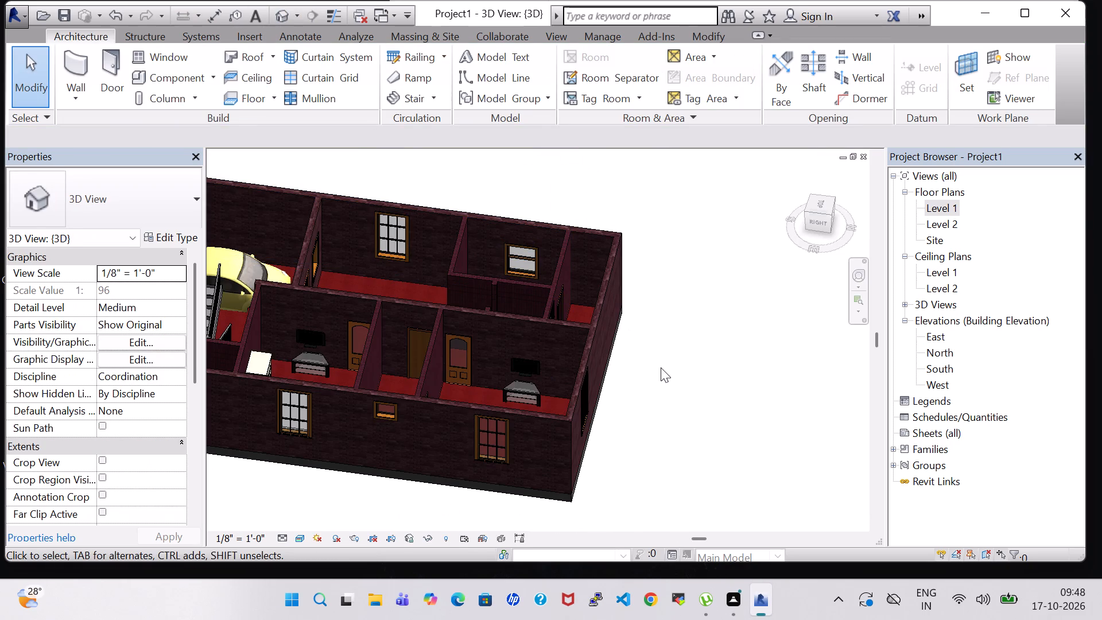
Examine the bedrooms' TVs and TV Stands in the 3D view from several angles.
middle_click_drag(661, 367, 669, 312, "shift")
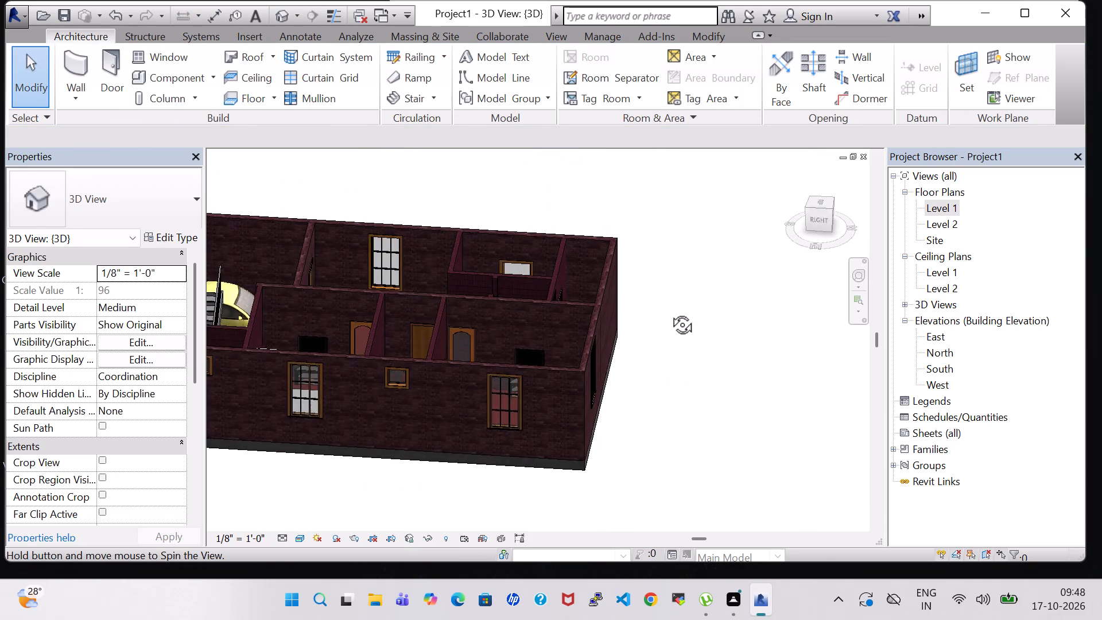
middle_click_drag(669, 312, 695, 346, "shift")
scroll(683, 339, "up", 3)
middle_click_drag(649, 269, 638, 358, "shift")
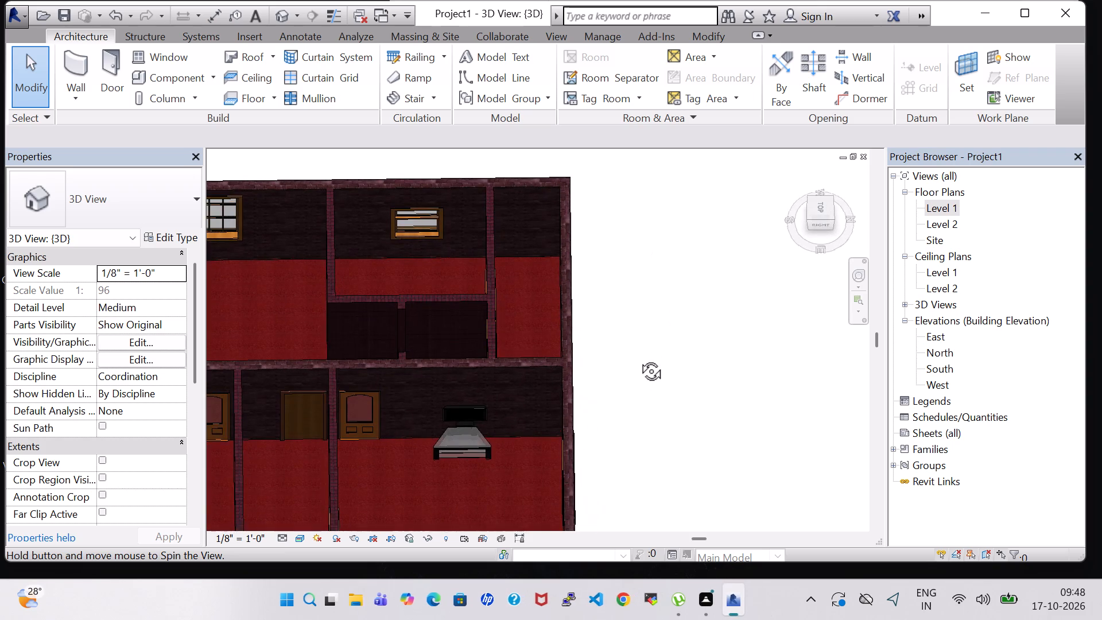
middle_click_drag(638, 358, 638, 300, "shift")
scroll(638, 300, "down", 1, "shift")
middle_click_drag(638, 300, 638, 347, "shift")
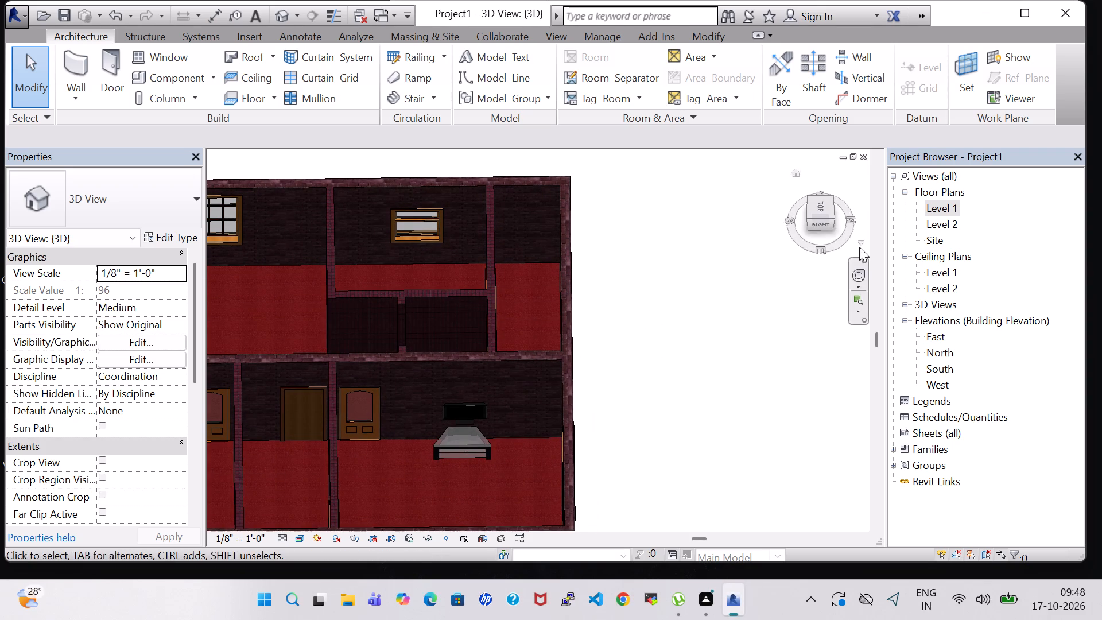
scroll(734, 286, "down", 2)
middle_click_drag(670, 311, 700, 302)
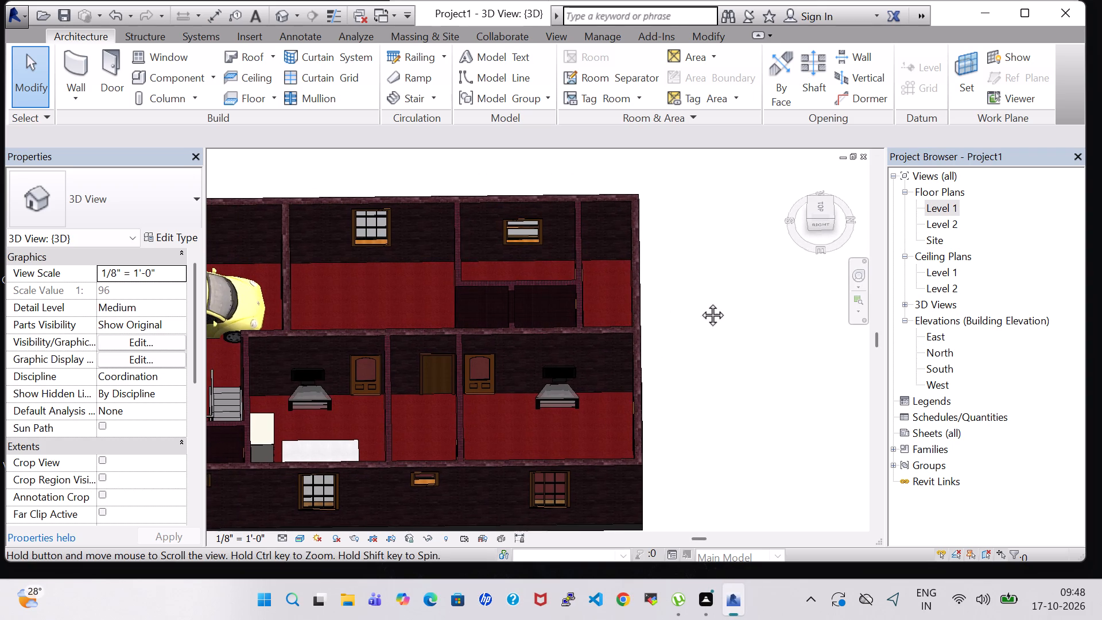
middle_click_drag(700, 302, 712, 299)
In the Level 1 plan, load the Bed-Standard.0001 family from the US Imperial library's Furniture/Beds folder, and leave component placement.
double_click(942, 210)
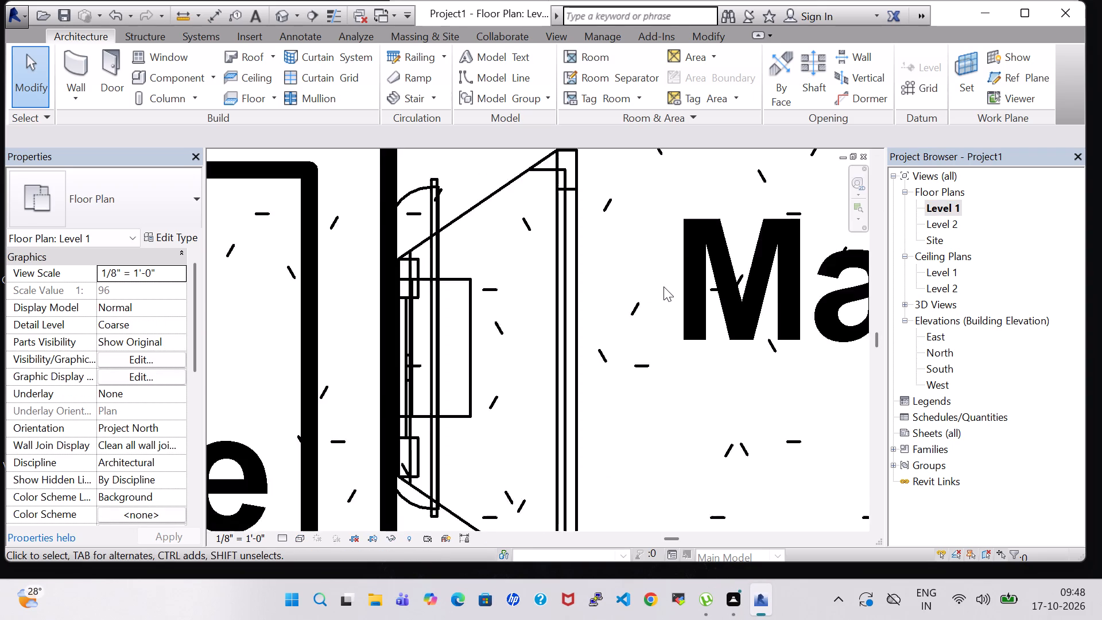
scroll(663, 286, "down", 8)
middle_click_drag(786, 367, 626, 372)
scroll(626, 372, "down", 6)
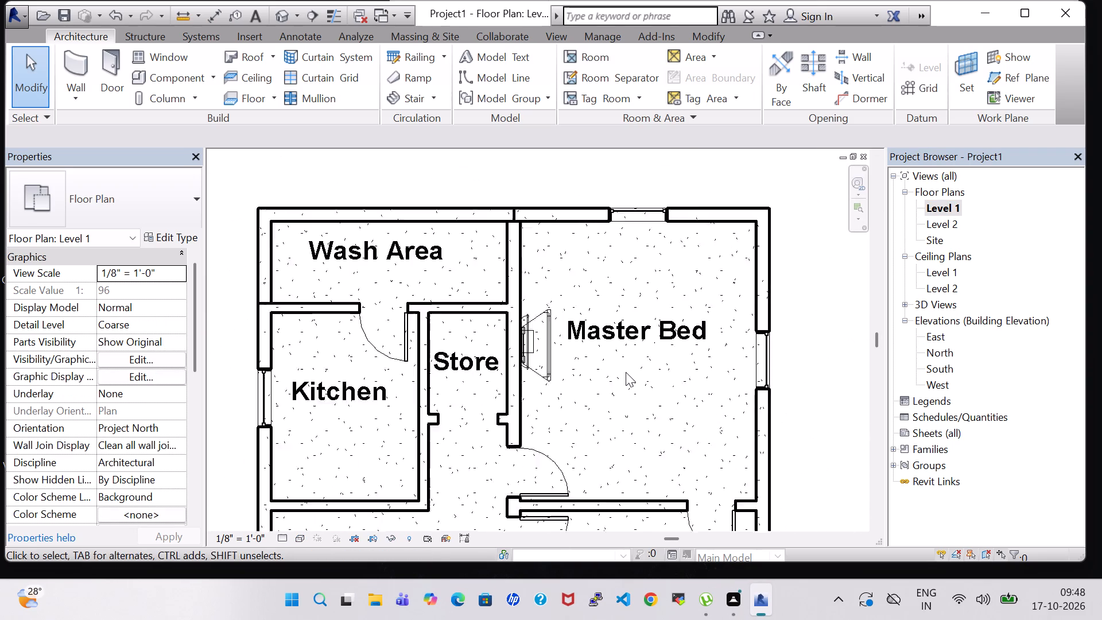
scroll(626, 372, "down", 1)
middle_click_drag(626, 372, 625, 336)
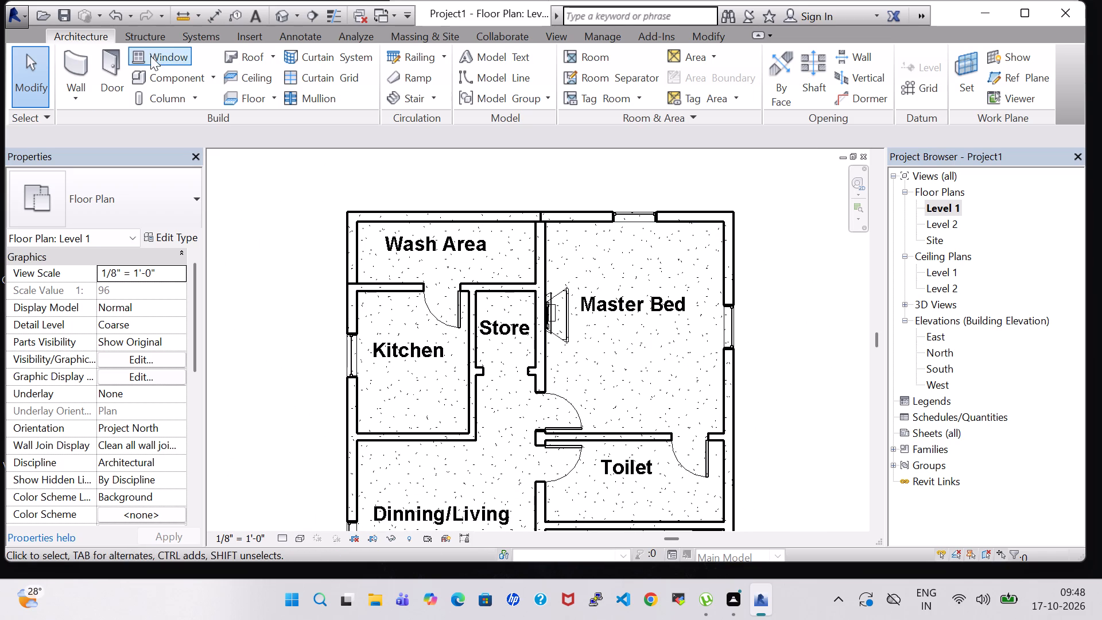
left_click(172, 73)
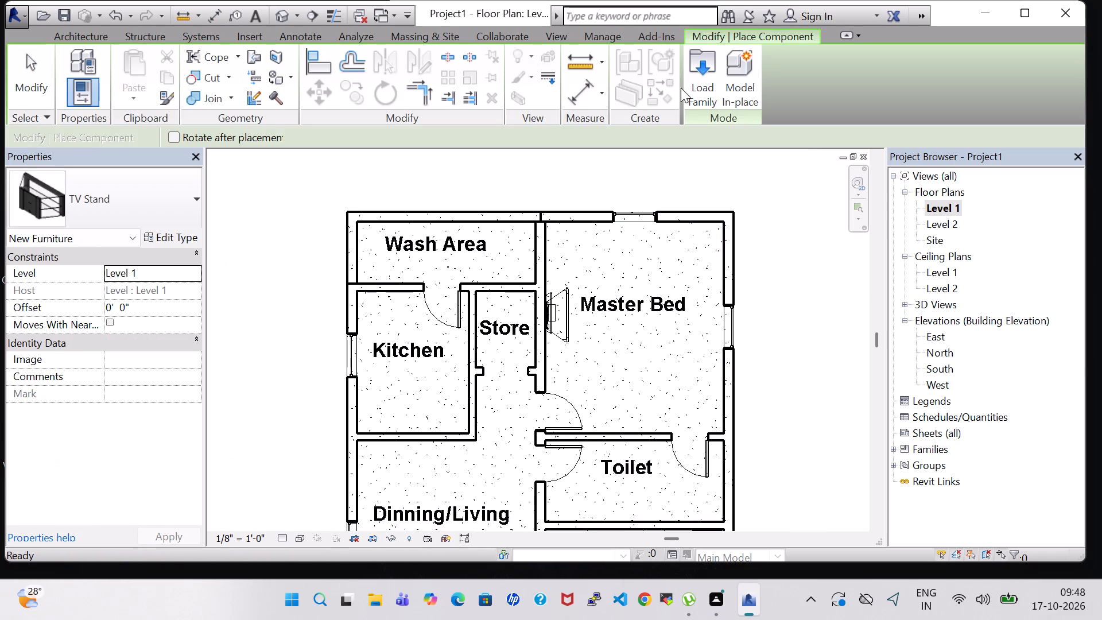
left_click(712, 84)
scroll(629, 324, "down", 1)
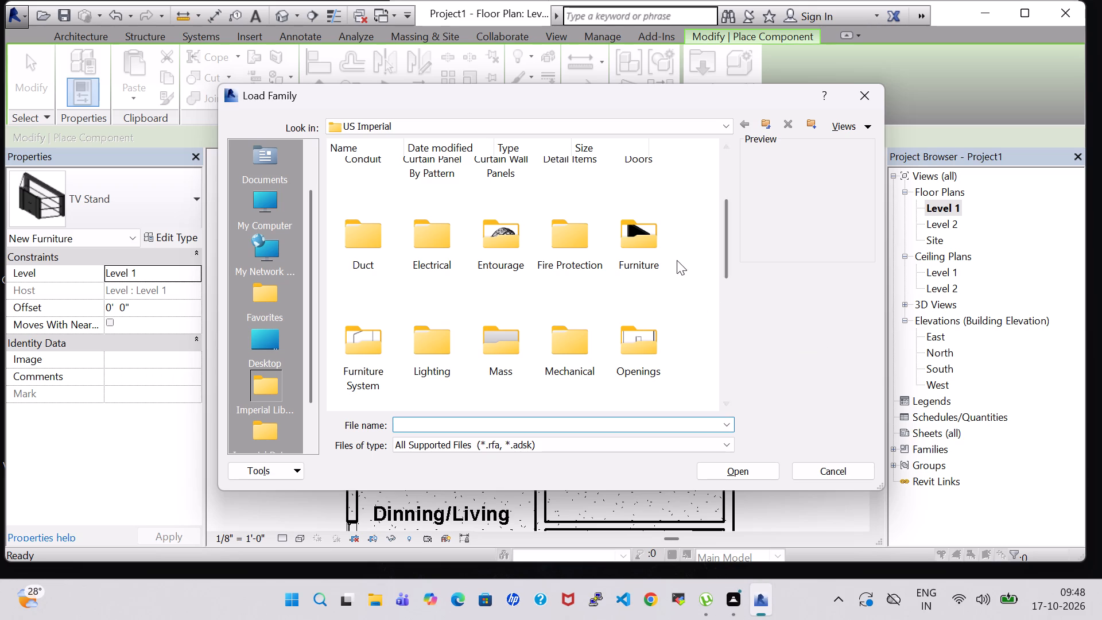
double_click(661, 253)
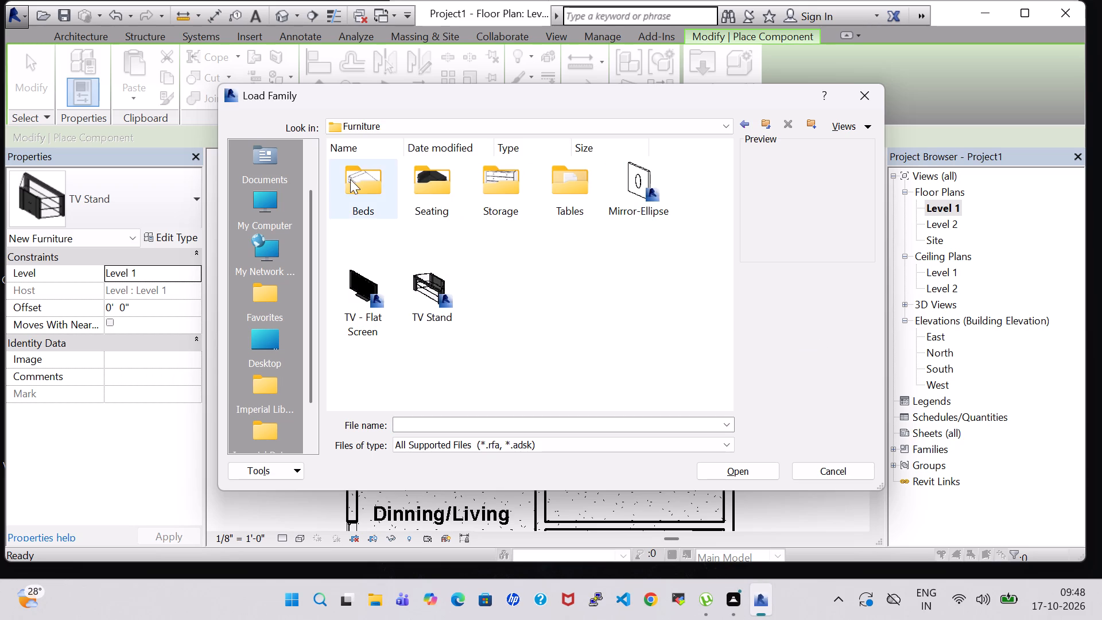
double_click(350, 179)
left_click(647, 188)
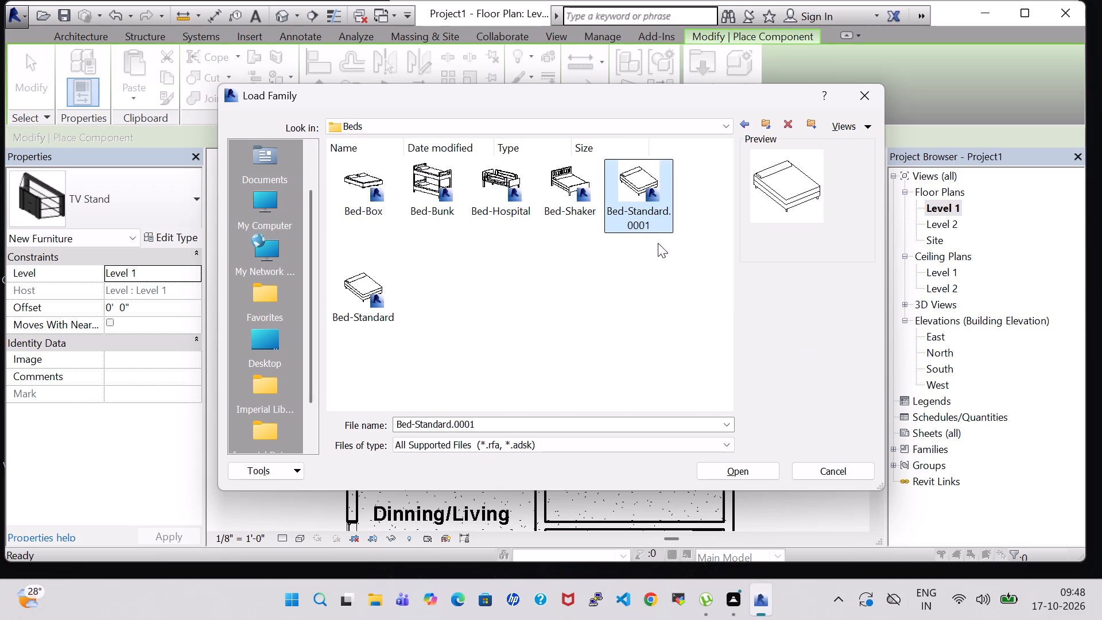
left_click(766, 467)
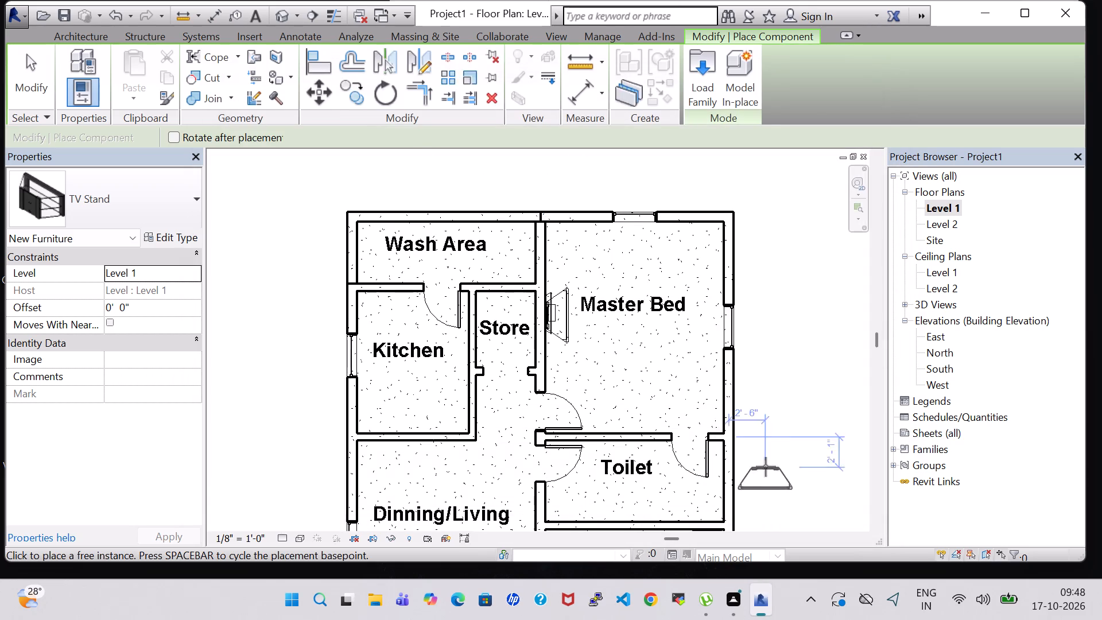
key("Escape")
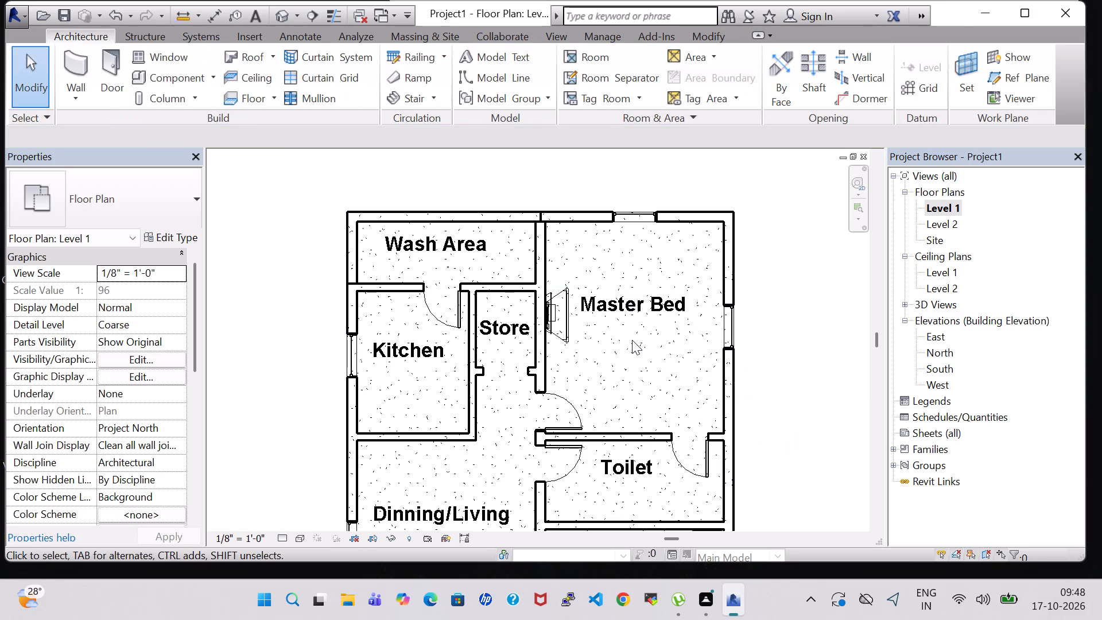
key("Escape")
left_click(179, 218)
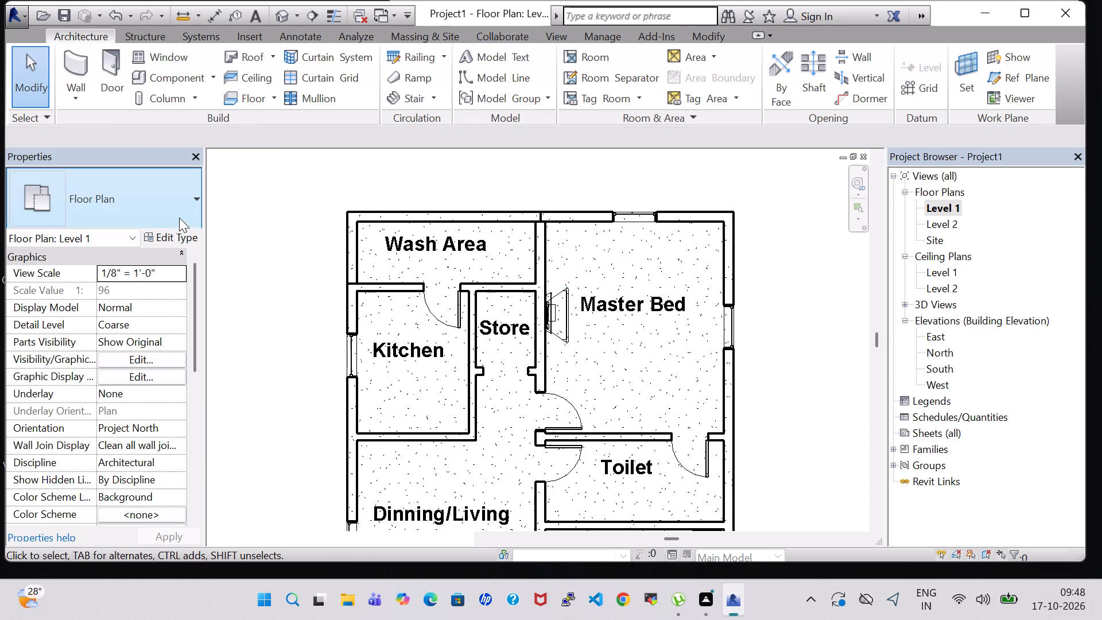
left_click(282, 211)
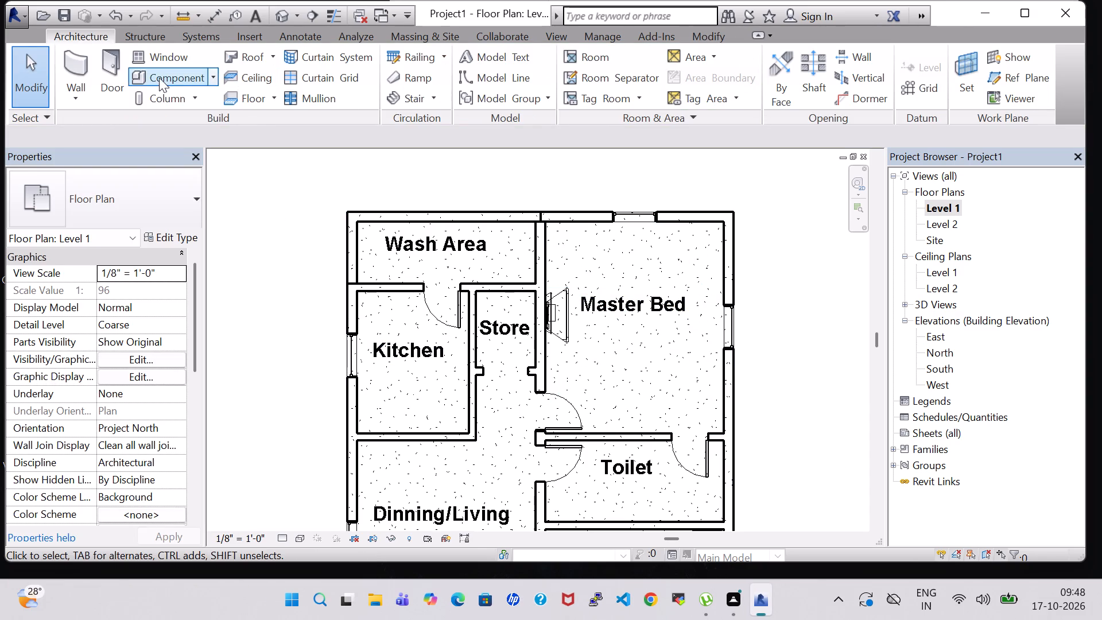
Place a Bed-Standard.0001 King 78" x 80" in Master Bed, headboard against the east wall and centred on the TV Stand.
left_click(159, 77)
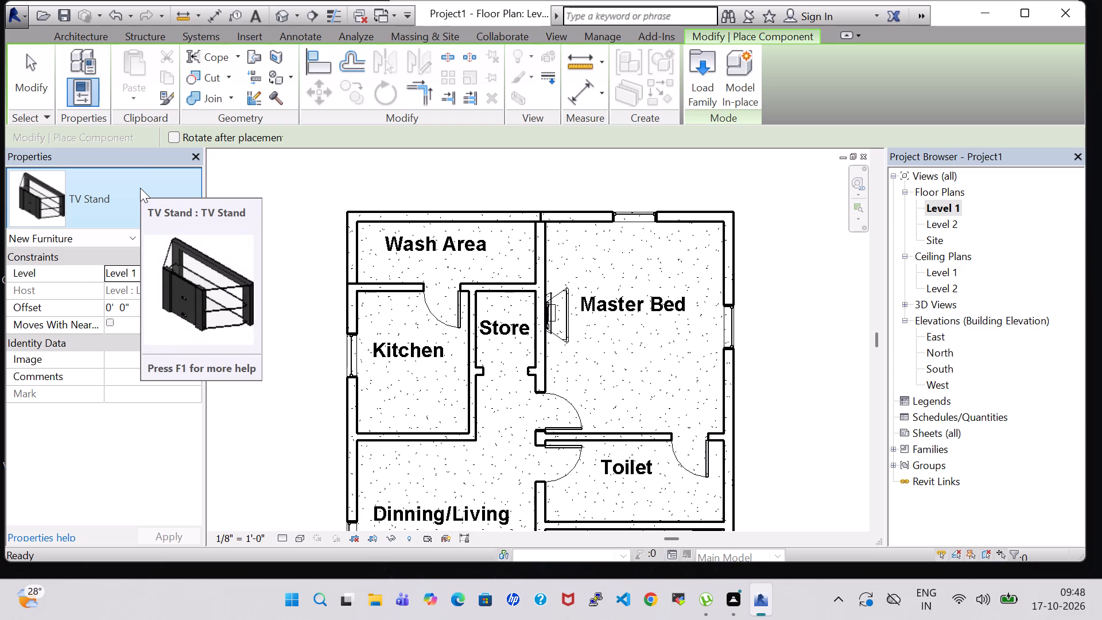
left_click(126, 185)
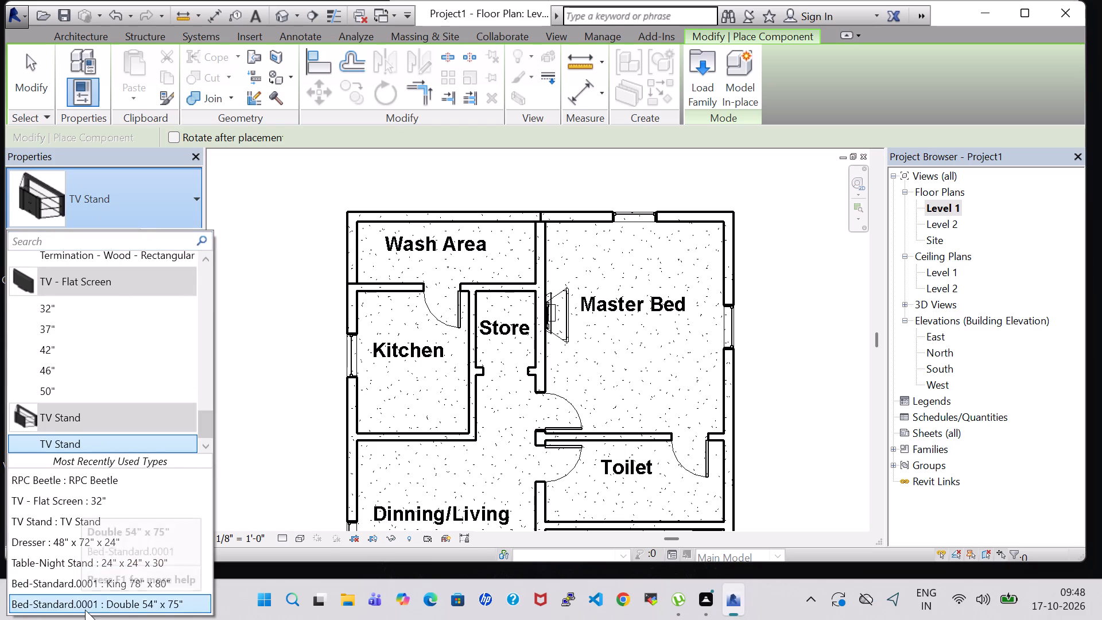
left_click(84, 588)
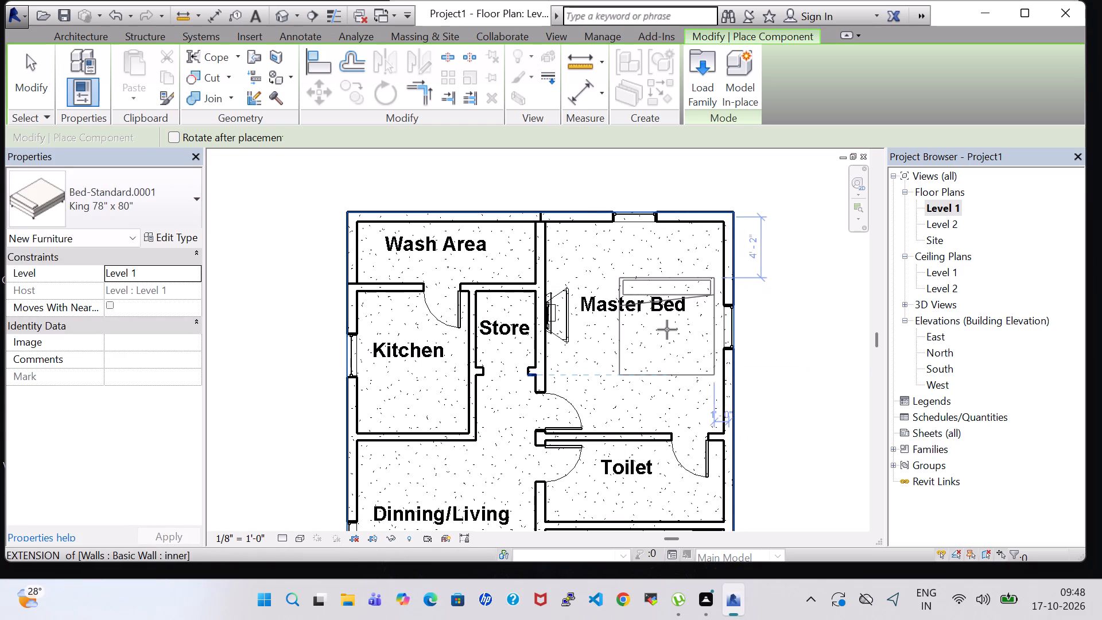
key("space")
key("space")
key("space")
scroll(668, 328, "up", 5)
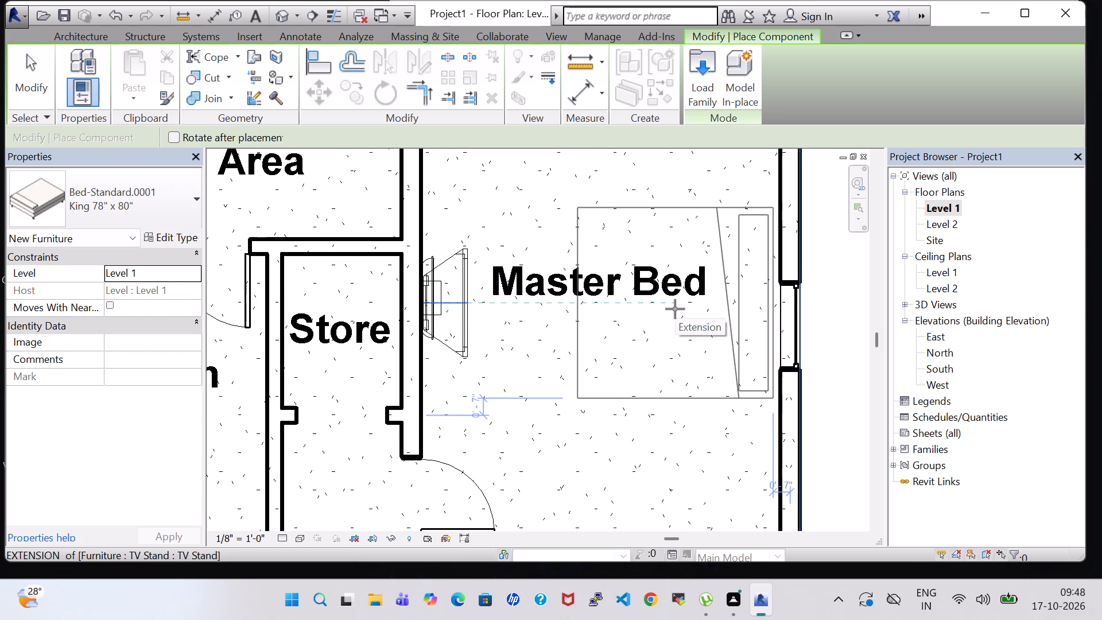
left_click(675, 309)
scroll(671, 310, "down", 7)
key("Escape")
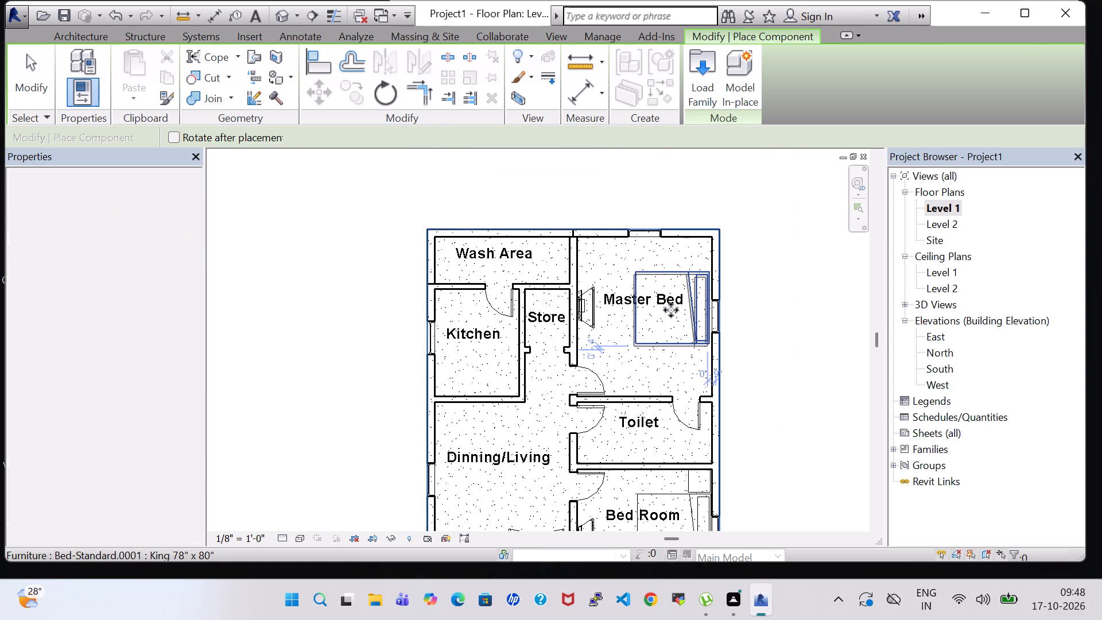
key("Escape")
Place two Table-Night Stand 24" x 24" x 30" along the east wall of Master Bed, one on each side of the bed.
left_click(160, 83)
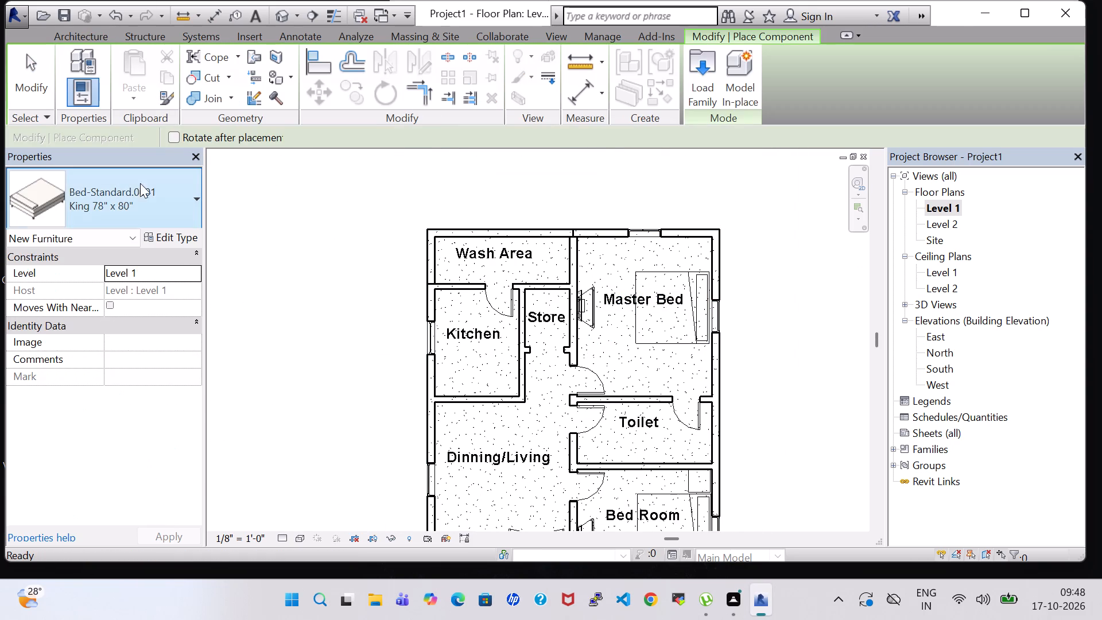
left_click(126, 219)
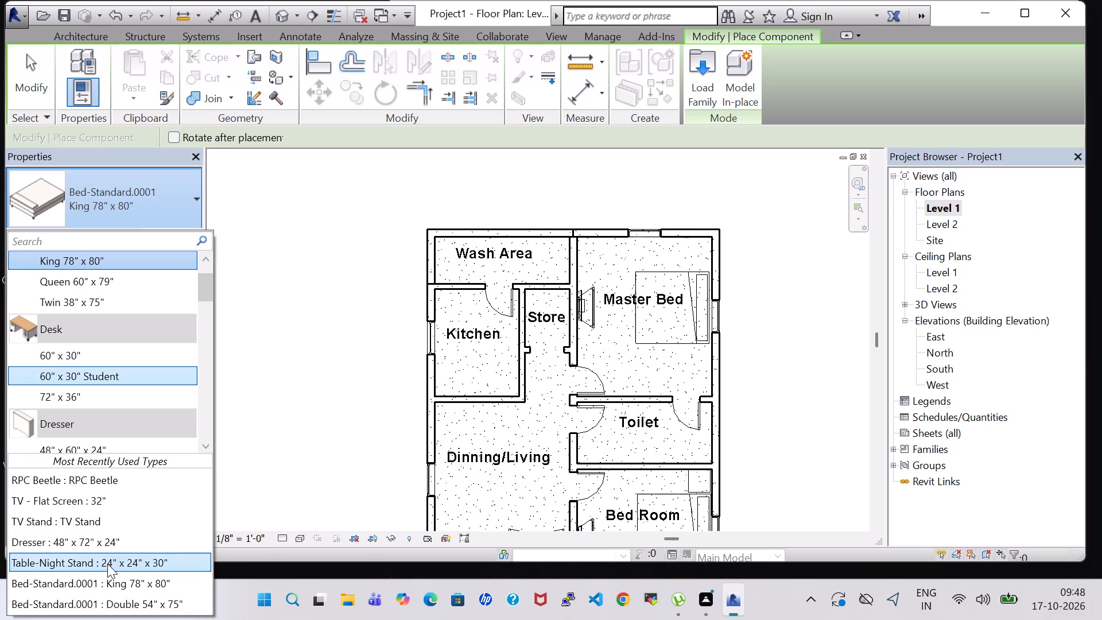
left_click(107, 564)
scroll(781, 378, "up", 3)
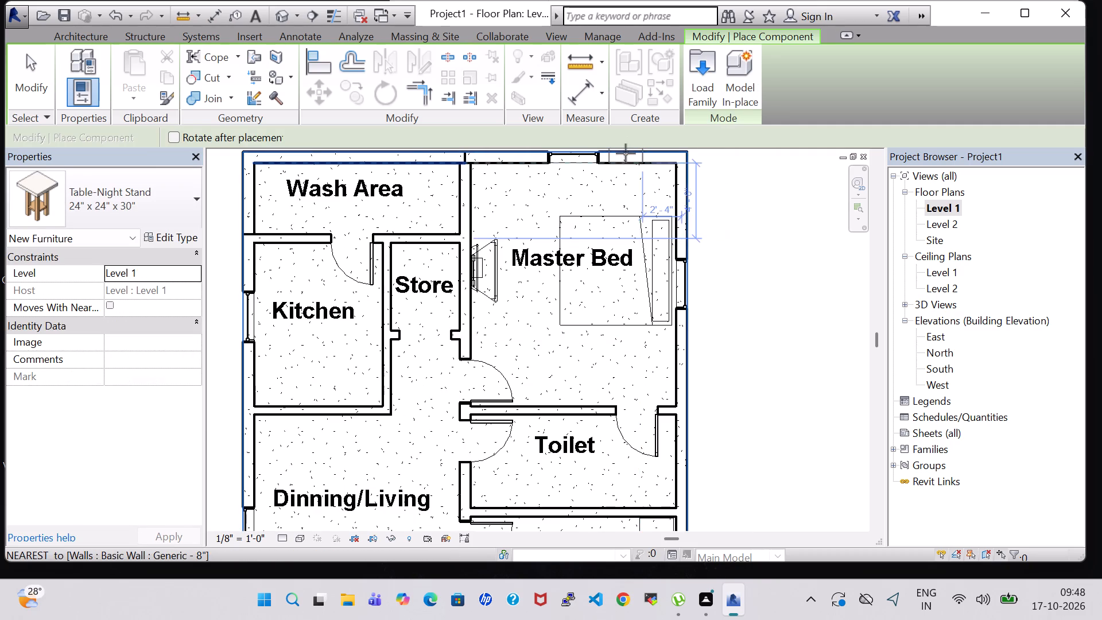
scroll(626, 153, "up", 5)
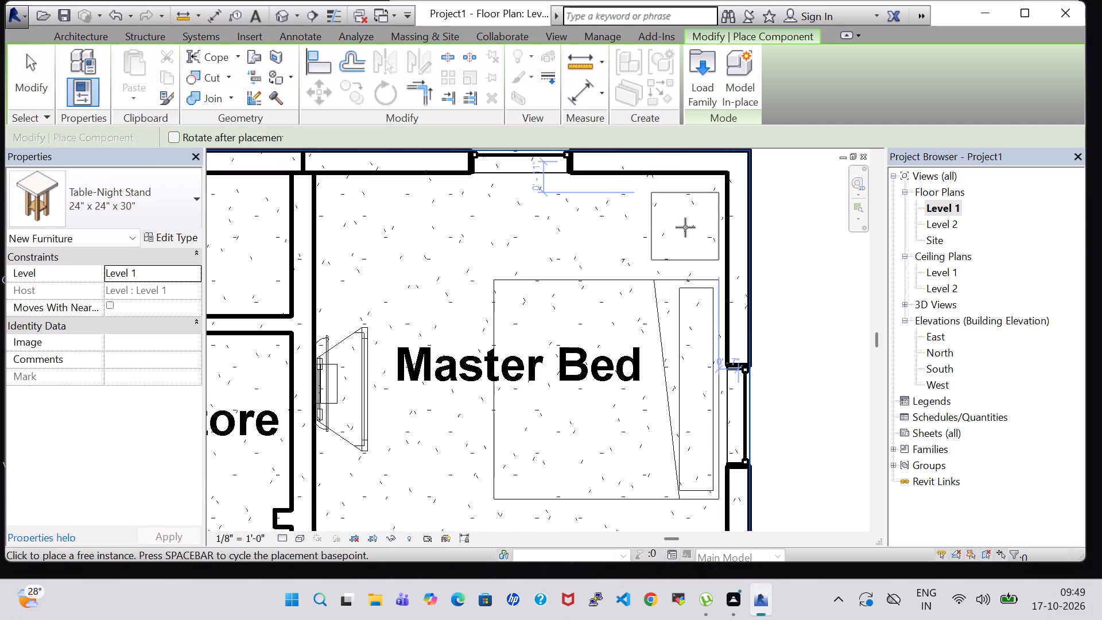
left_click(685, 227)
middle_click_drag(702, 317, 659, 141)
scroll(659, 141, "down", 2)
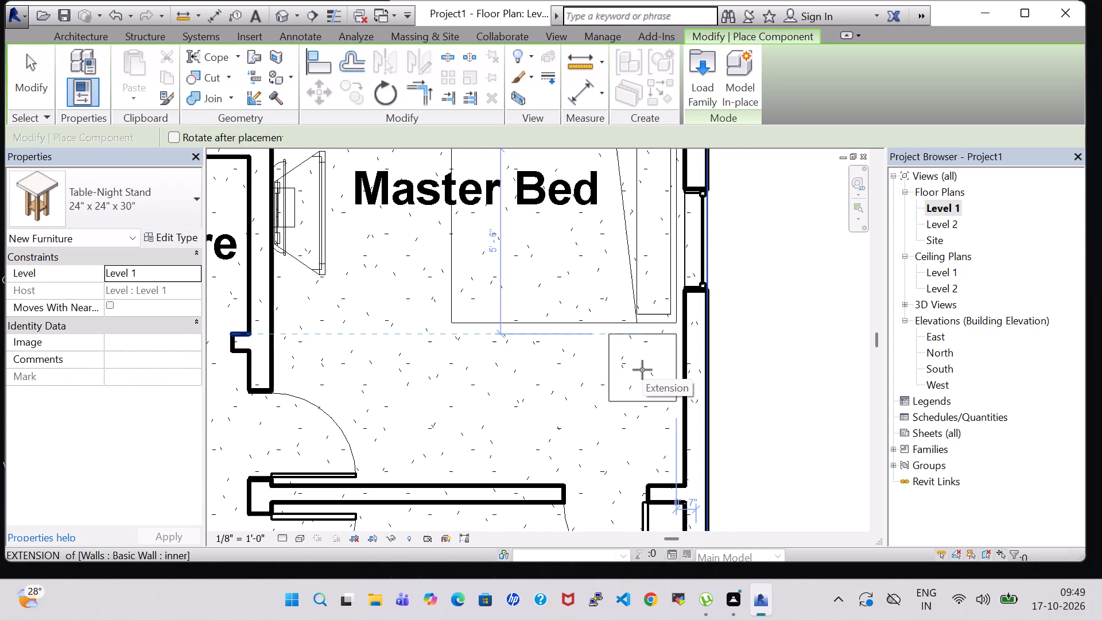
left_click(642, 370)
scroll(737, 329, "down", 5)
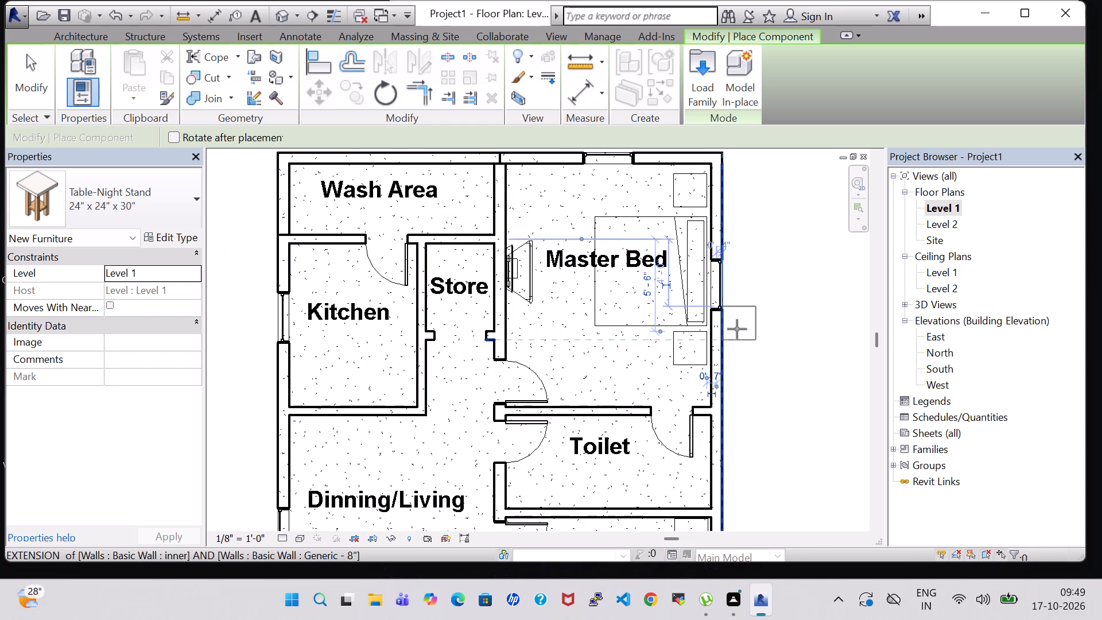
key("Escape")
key("Escape")
Examine the overall furniture layout across the Level 1 plan.
scroll(737, 329, "down", 3)
middle_click_drag(744, 304, 732, 304)
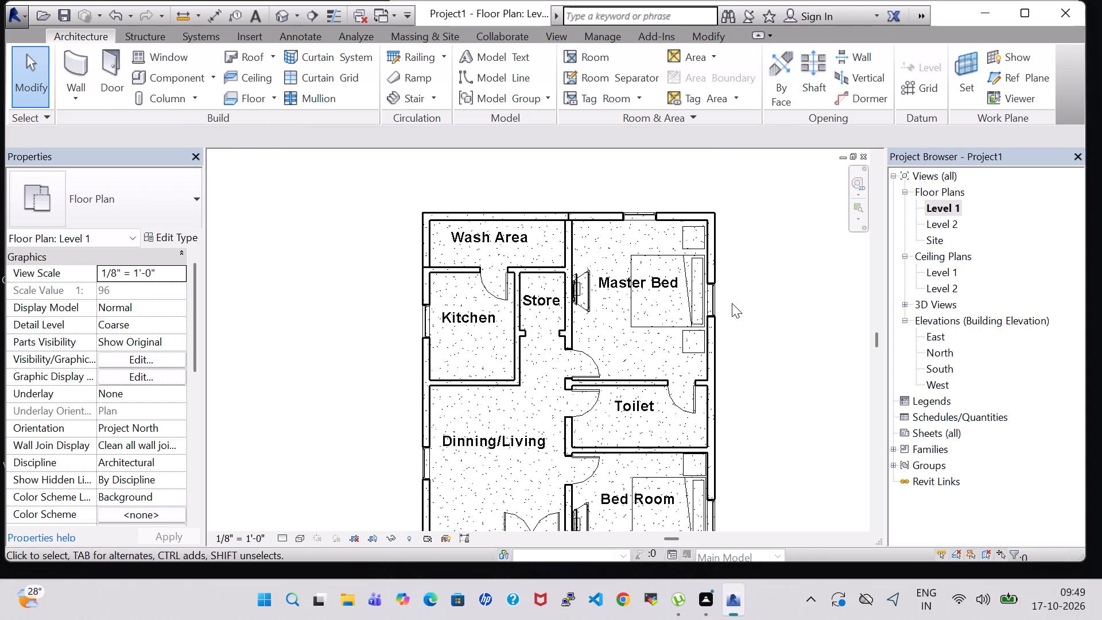
scroll(802, 358, "down", 2)
middle_click_drag(799, 357, 731, 274)
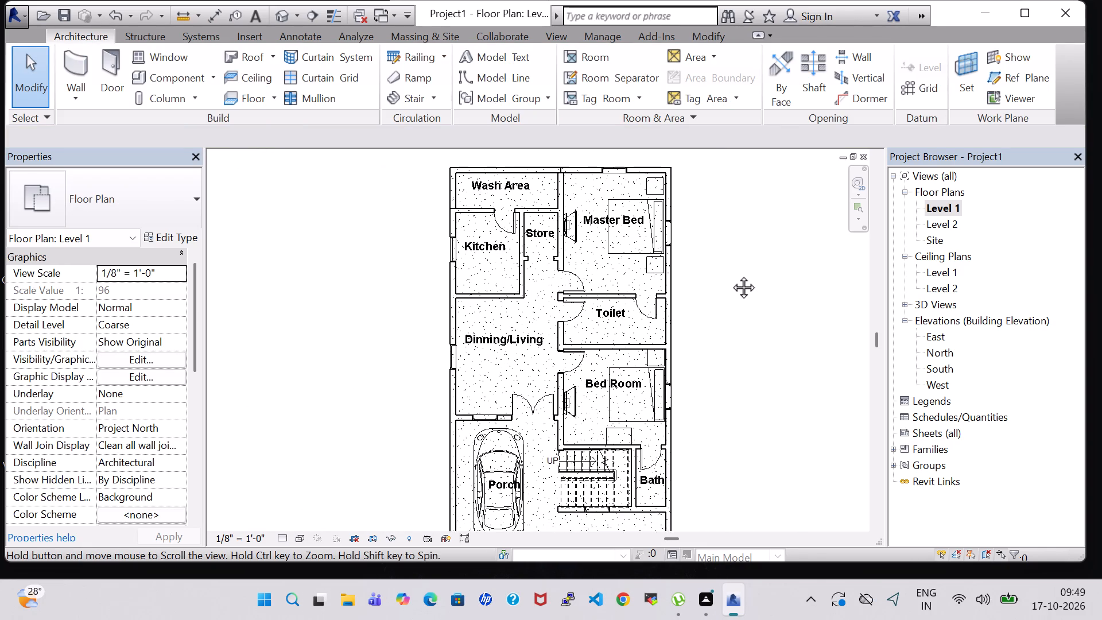
middle_click_drag(731, 274, 726, 273)
scroll(725, 324, "up", 1)
middle_click_drag(725, 324, 735, 350)
scroll(735, 350, "down", 2)
middle_click_drag(731, 406, 682, 352)
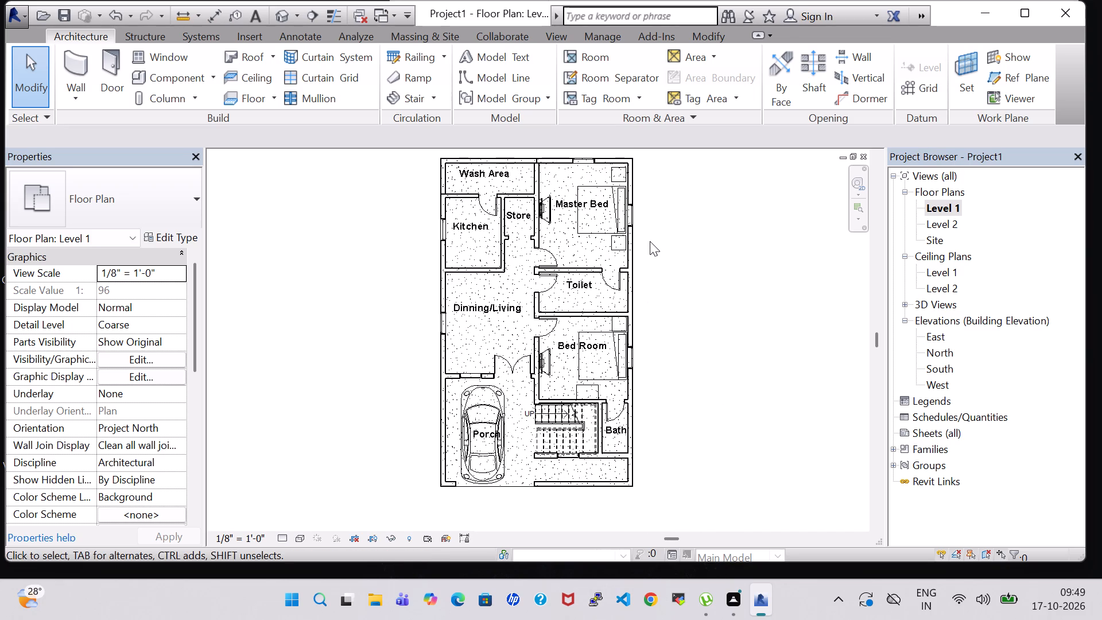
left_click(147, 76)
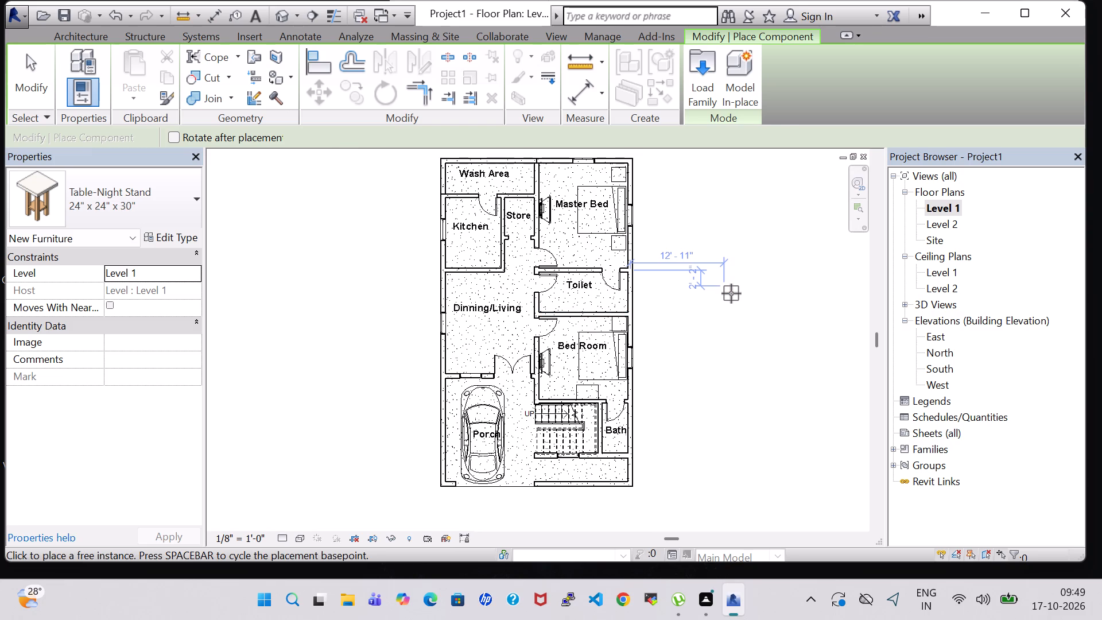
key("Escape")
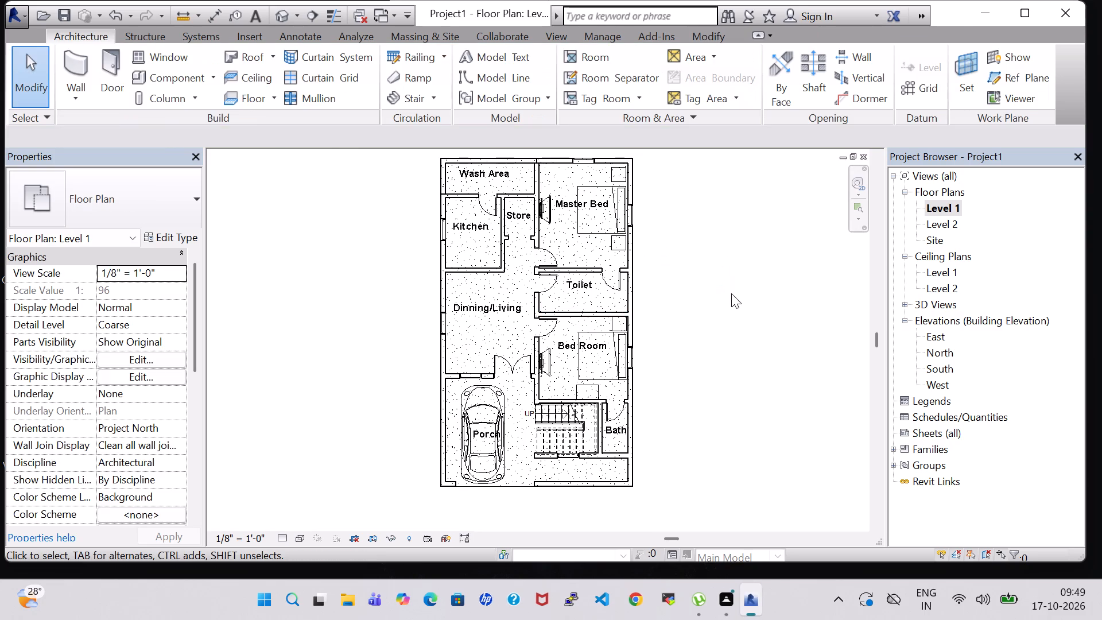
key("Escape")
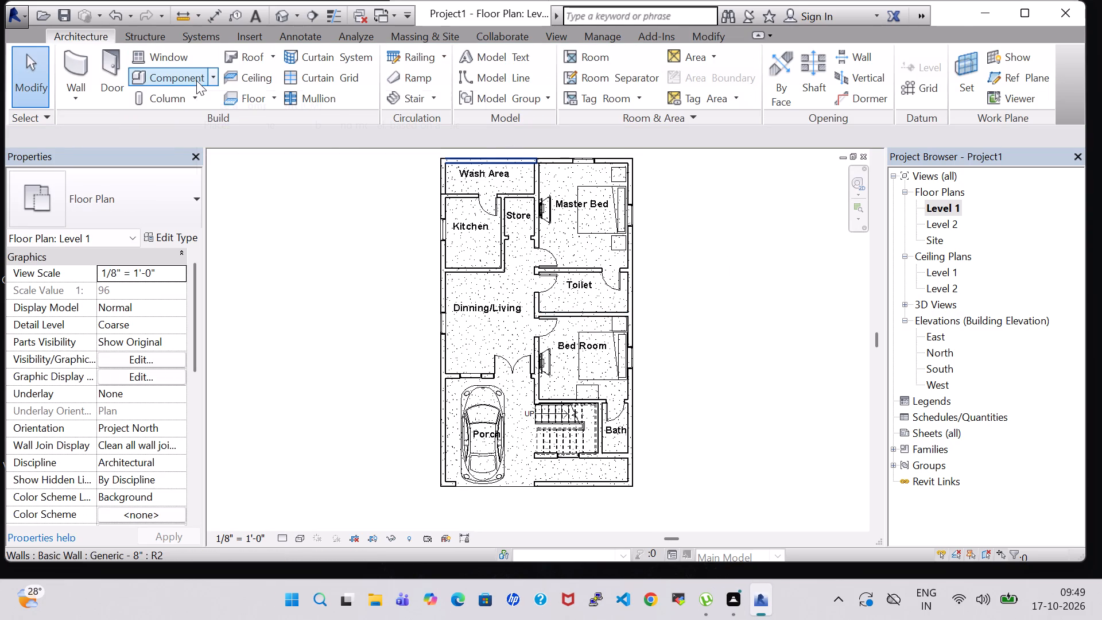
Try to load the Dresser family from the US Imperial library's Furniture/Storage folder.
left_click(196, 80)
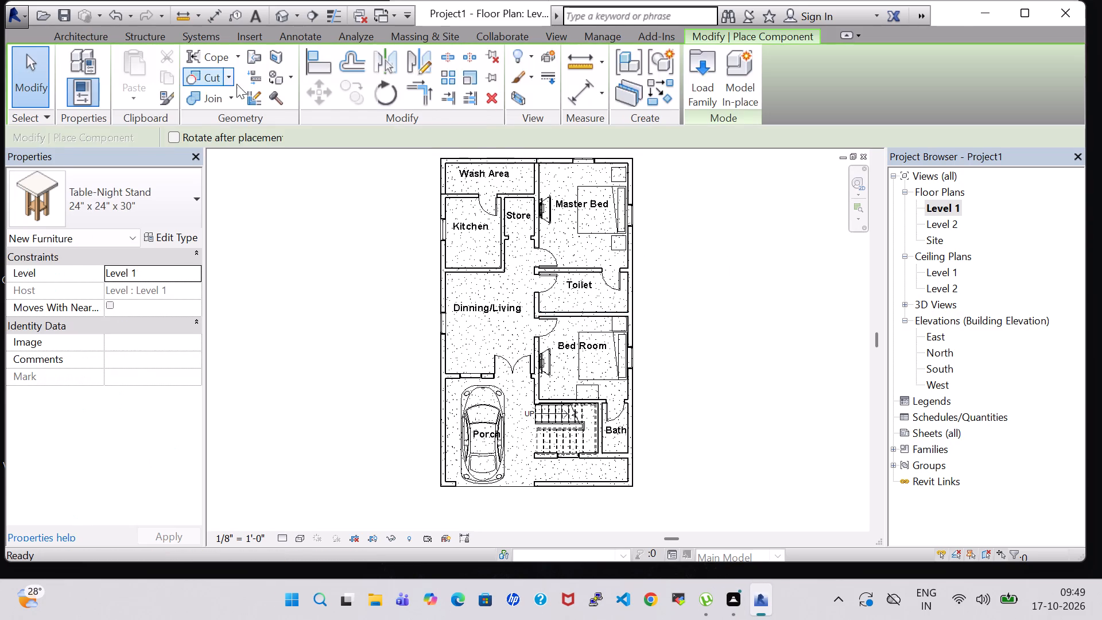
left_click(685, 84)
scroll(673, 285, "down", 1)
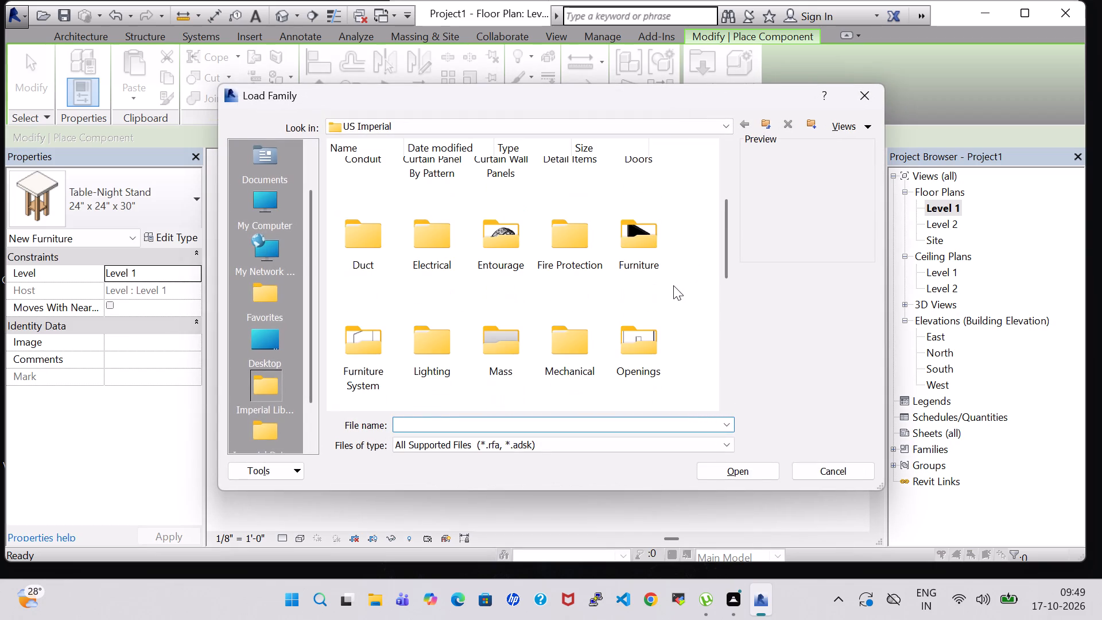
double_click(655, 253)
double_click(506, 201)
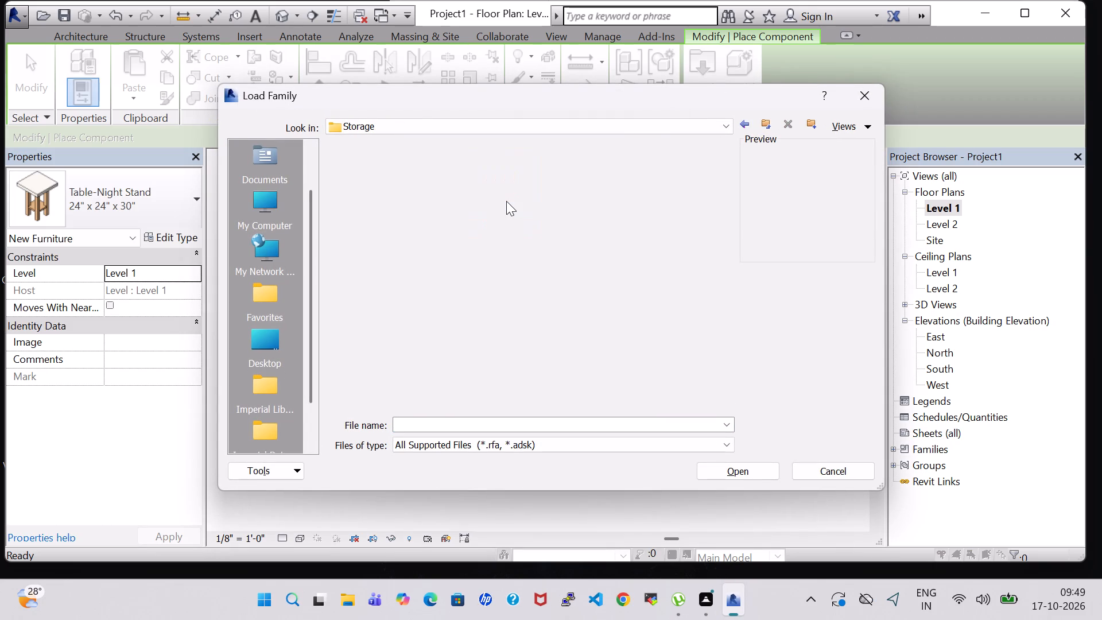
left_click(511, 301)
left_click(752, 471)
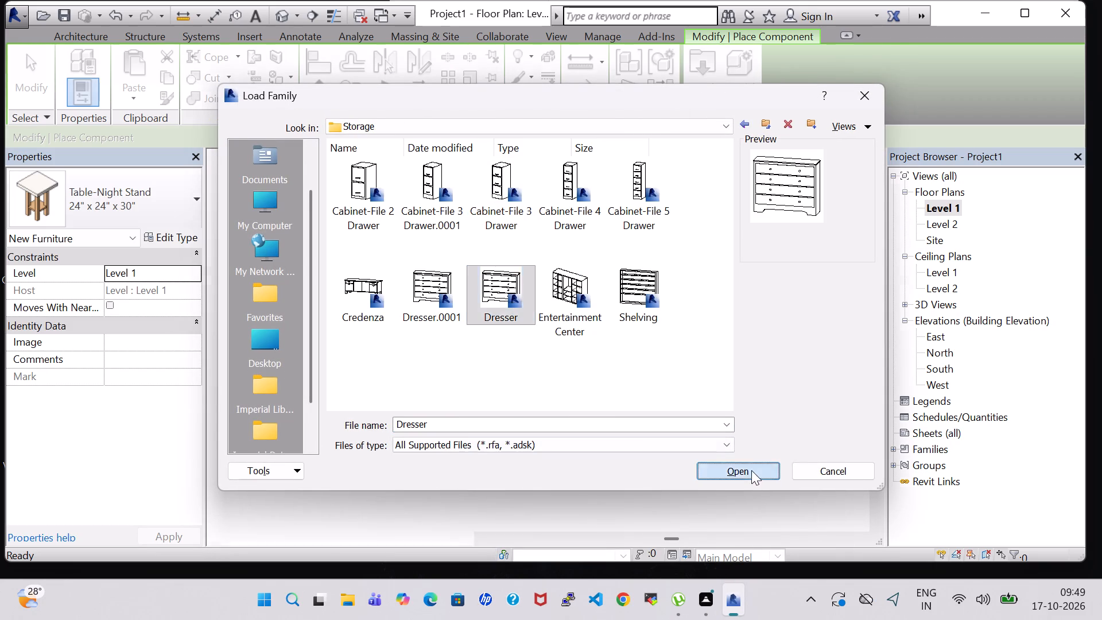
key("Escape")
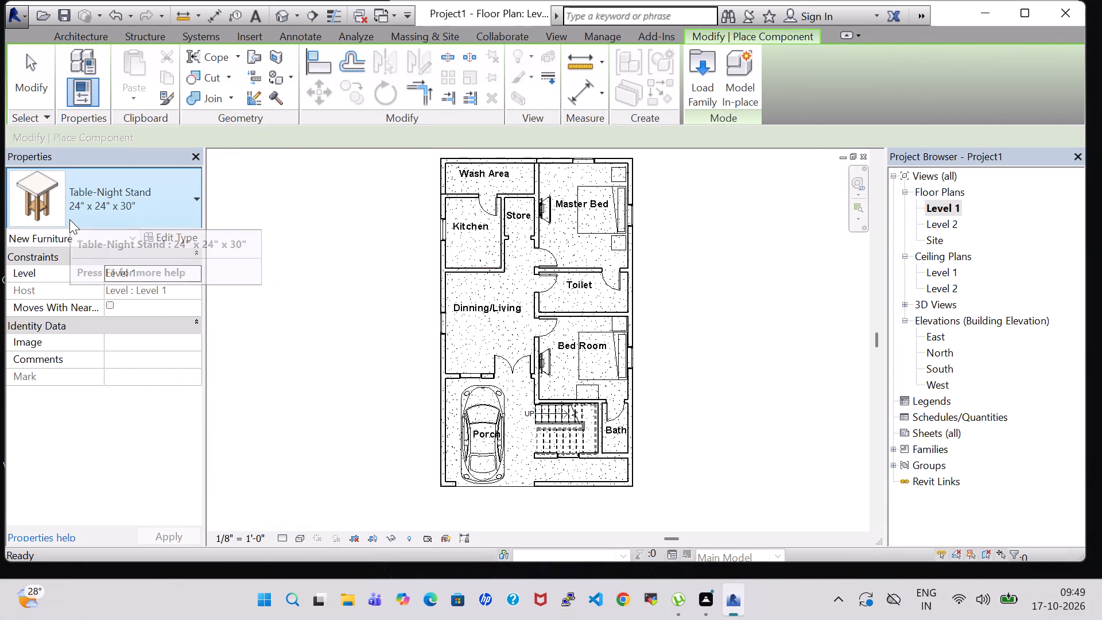
Place a Dresser 48" x 72" x 24" against Master Bed's north wall, west of the window, its side about 8'-2" from the east wall.
left_click(174, 78)
left_click(140, 216)
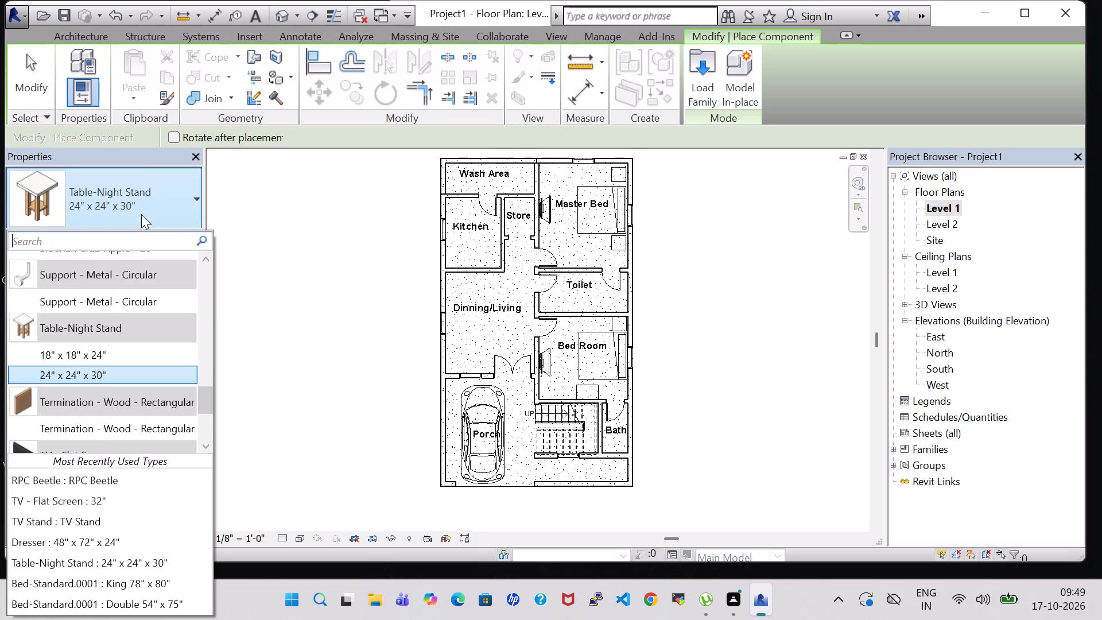
scroll(95, 345, "up", 3)
scroll(95, 345, "up", 18)
scroll(95, 345, "up", 7)
scroll(95, 345, "down", 10)
scroll(95, 345, "down", 11)
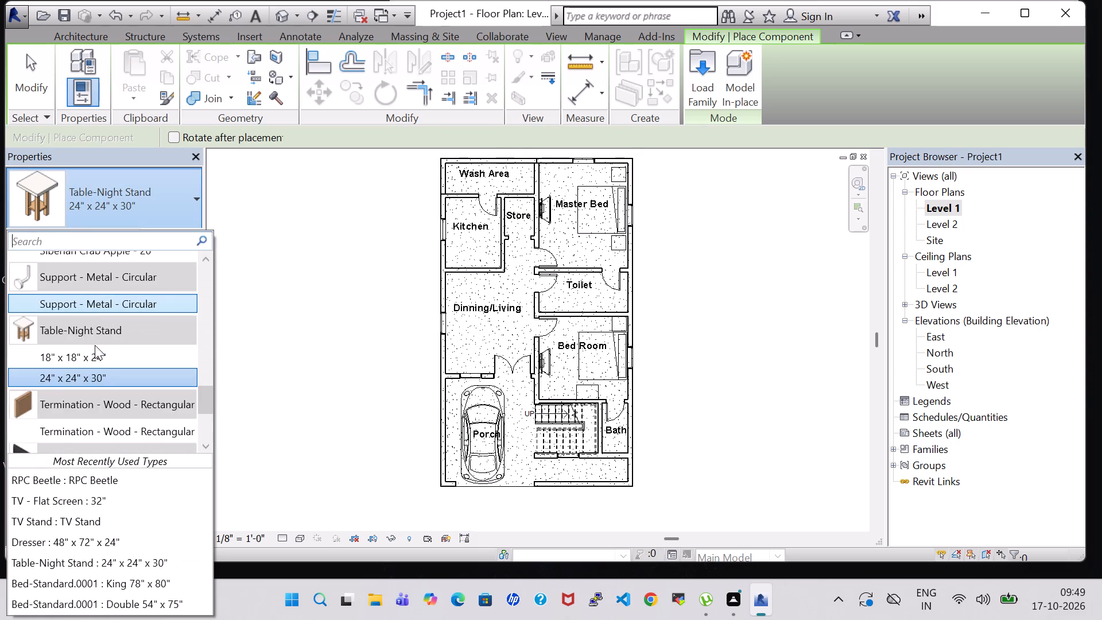
scroll(95, 345, "down", 11)
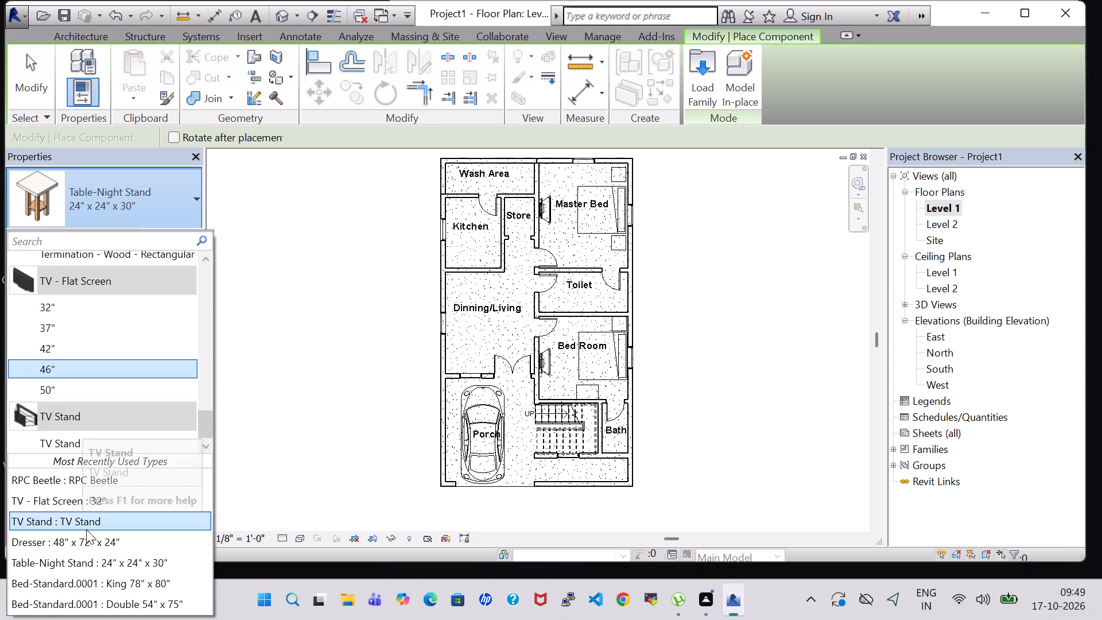
left_click(91, 540)
scroll(628, 206, "up", 9)
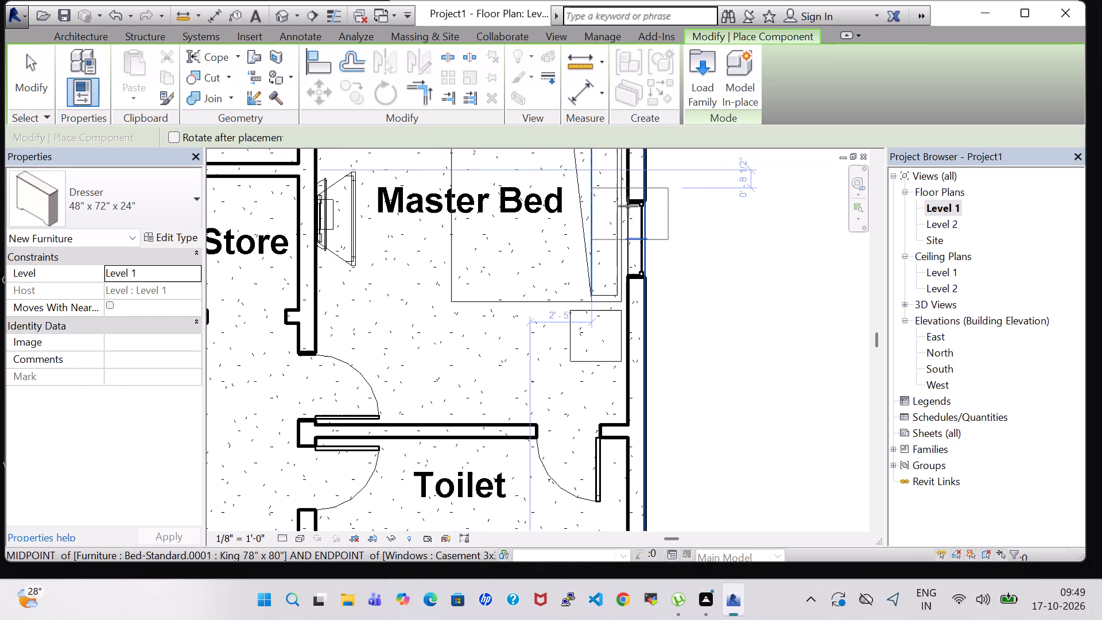
middle_click_drag(723, 309, 739, 604)
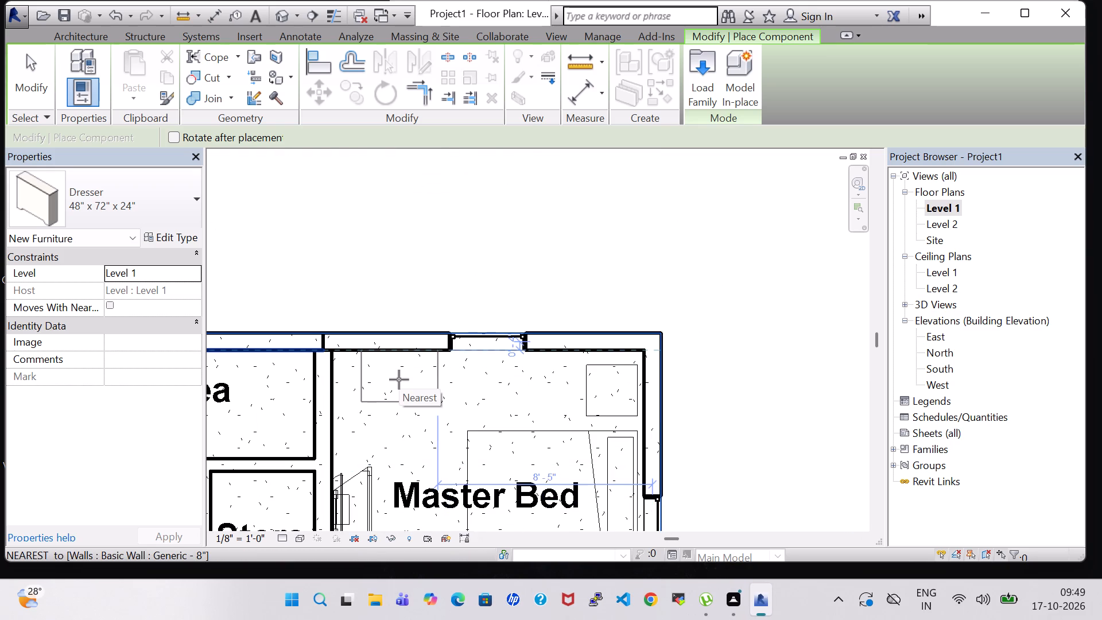
left_click(406, 379)
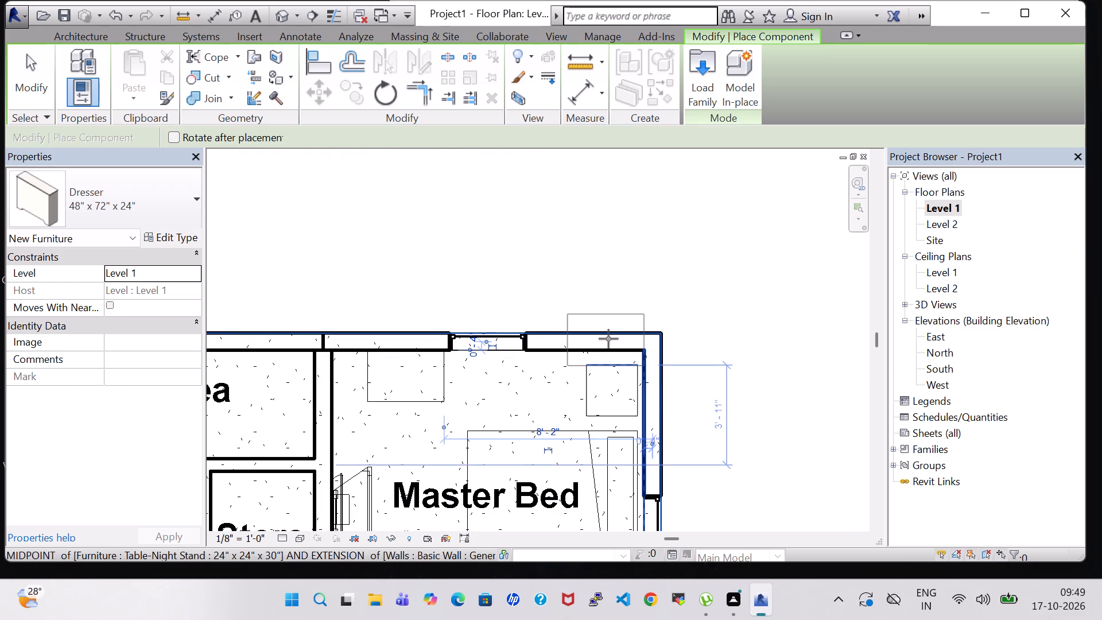
key("Escape")
key("Escape")
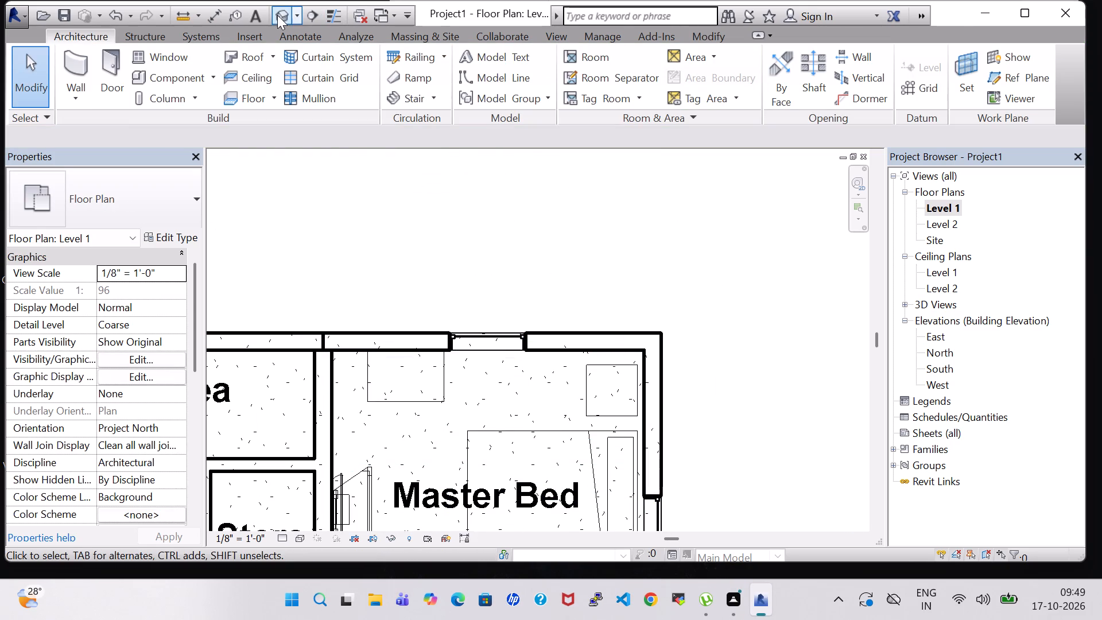
Examine the furnished Level 1 rooms from several angles in the 3D view, including the dresser in Master Bed.
left_click(277, 15)
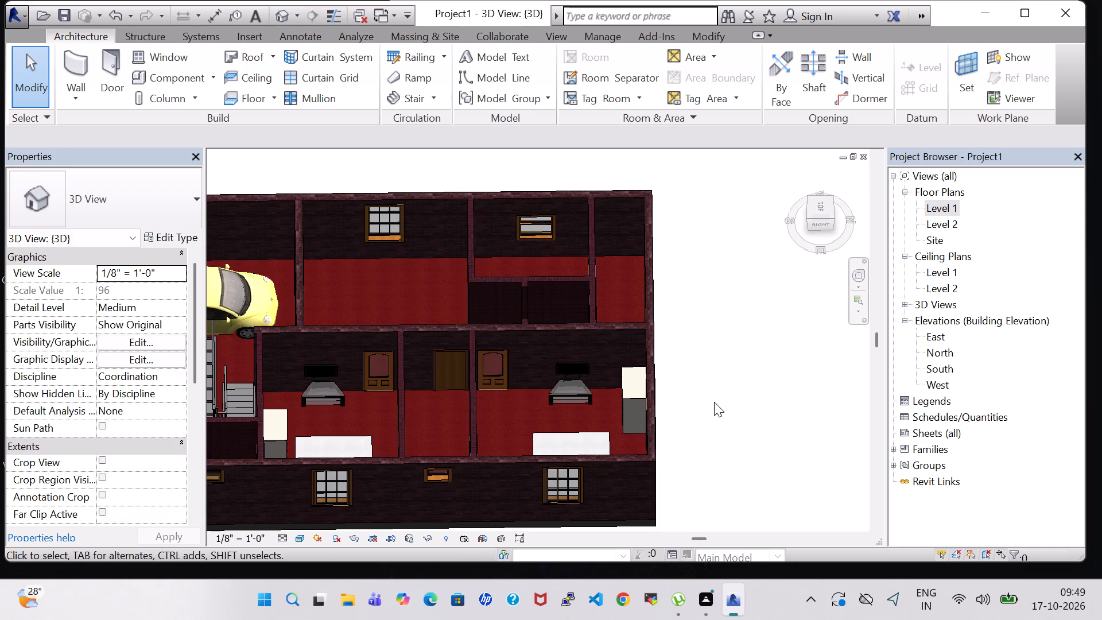
middle_click_drag(714, 402, 759, 346, "shift")
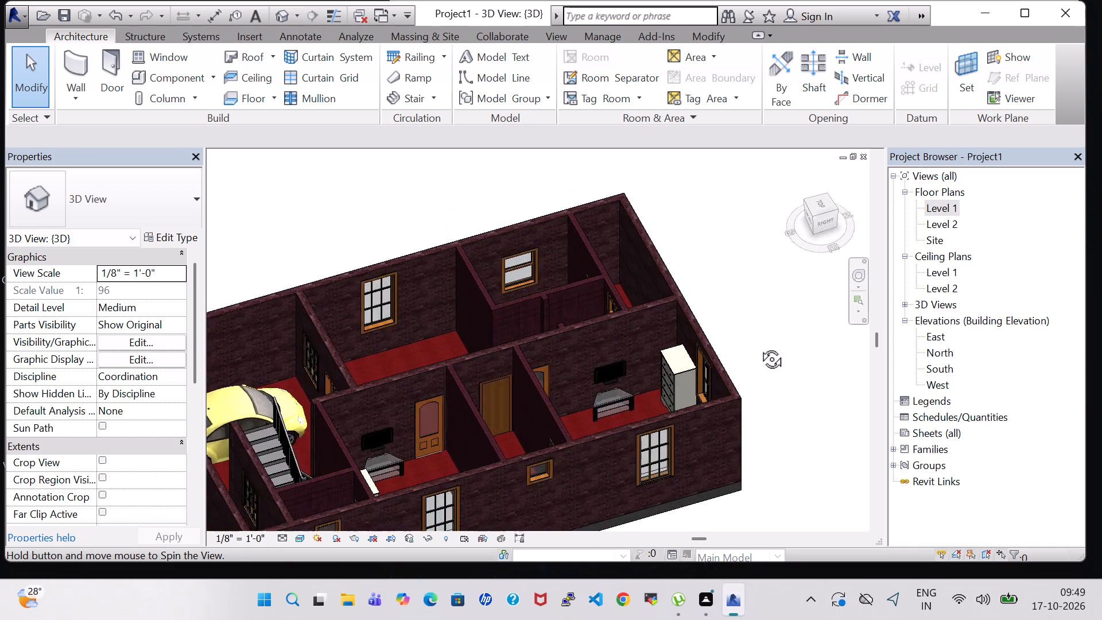
middle_click_drag(759, 346, 774, 471, "shift")
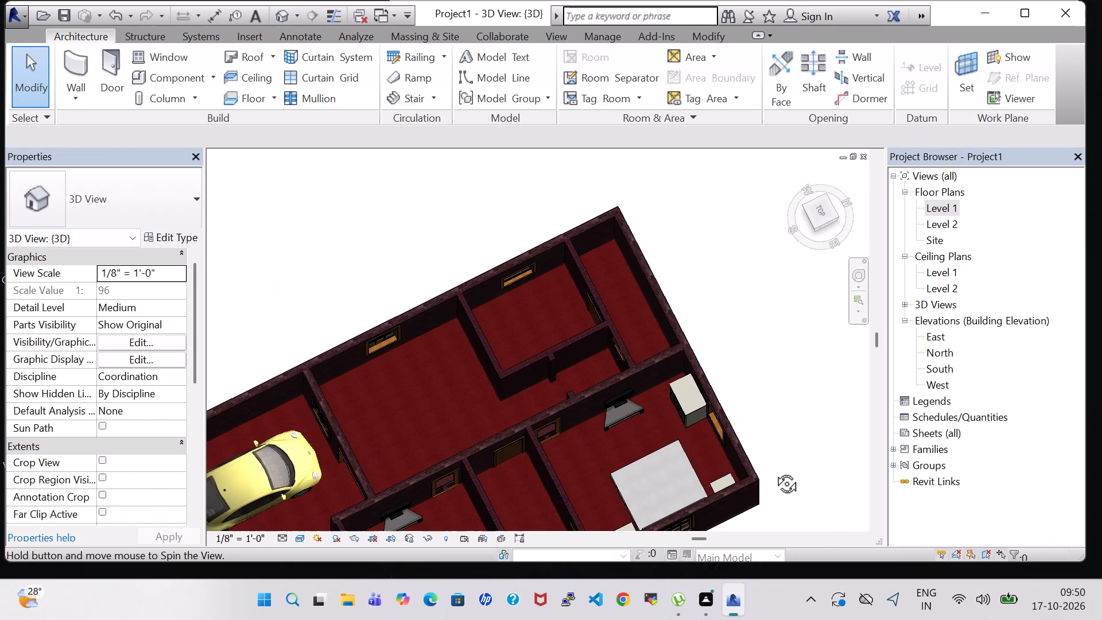
middle_click_drag(774, 471, 765, 428, "shift")
middle_click(748, 389, "shift")
middle_click_drag(749, 373, 774, 347, "shift")
middle_click(779, 343, "shift")
middle_click(779, 343, "shift")
middle_click_drag(768, 346, 721, 381, "shift")
middle_click_drag(721, 327, 621, 320, "shift")
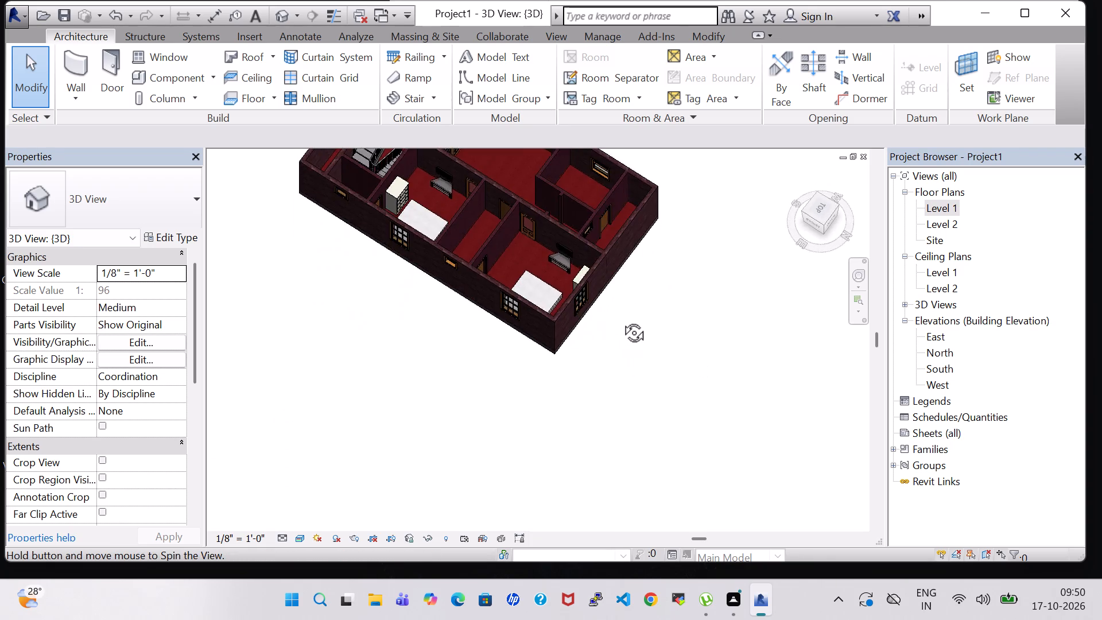
middle_click_drag(621, 320, 690, 294, "shift")
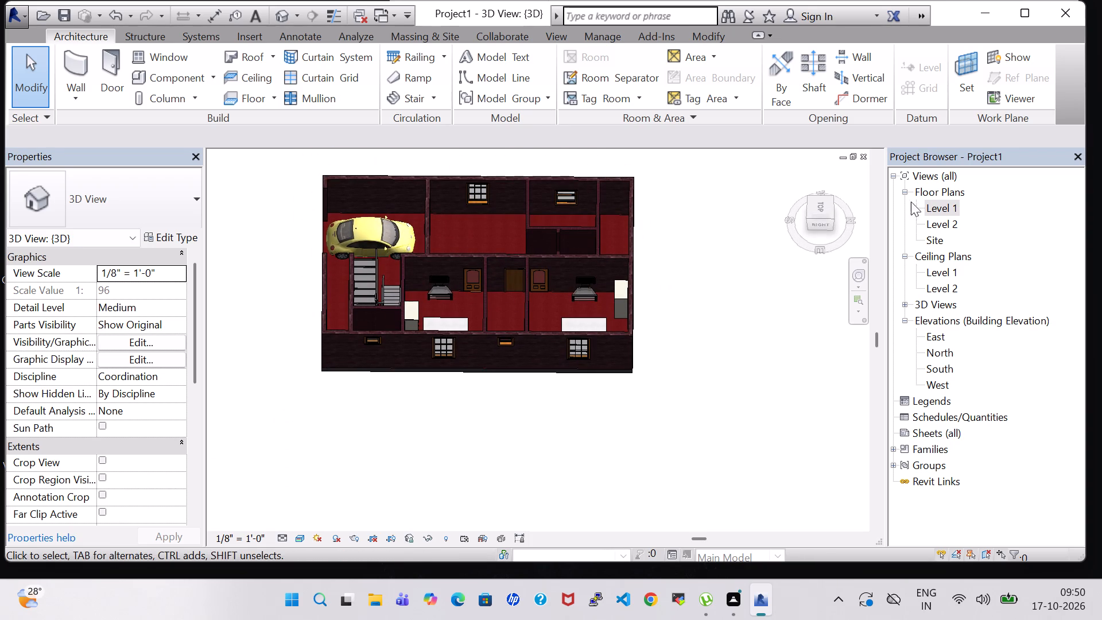
Return to the Level 1 floor plan and examine the furniture layout across all the rooms.
double_click(934, 208)
scroll(691, 278, "down", 4)
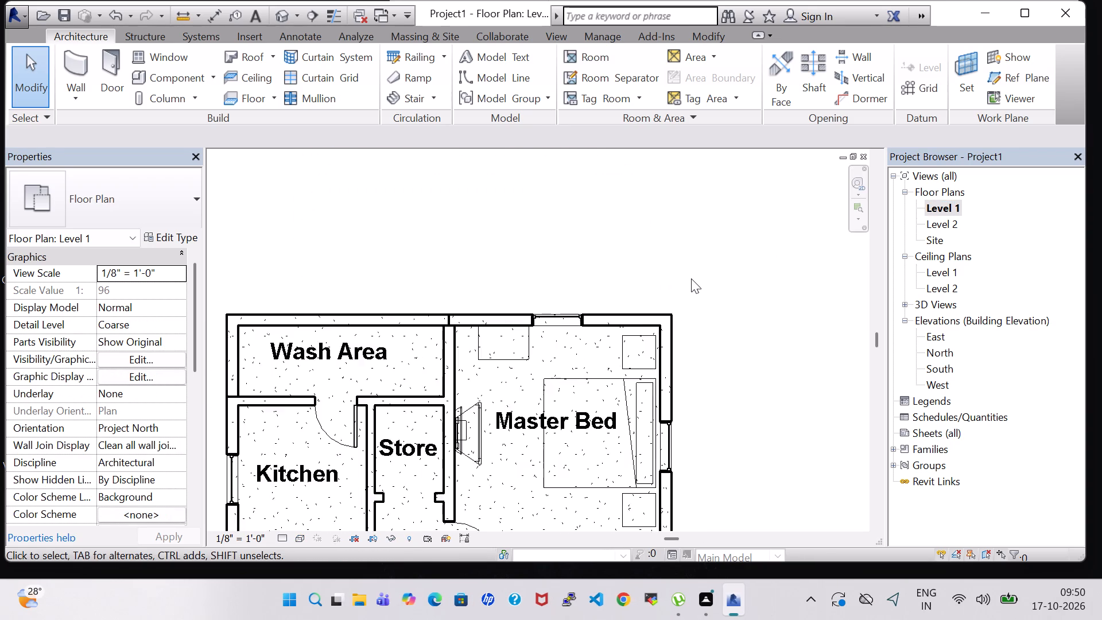
scroll(691, 278, "down", 1)
middle_click_drag(774, 370, 744, 284)
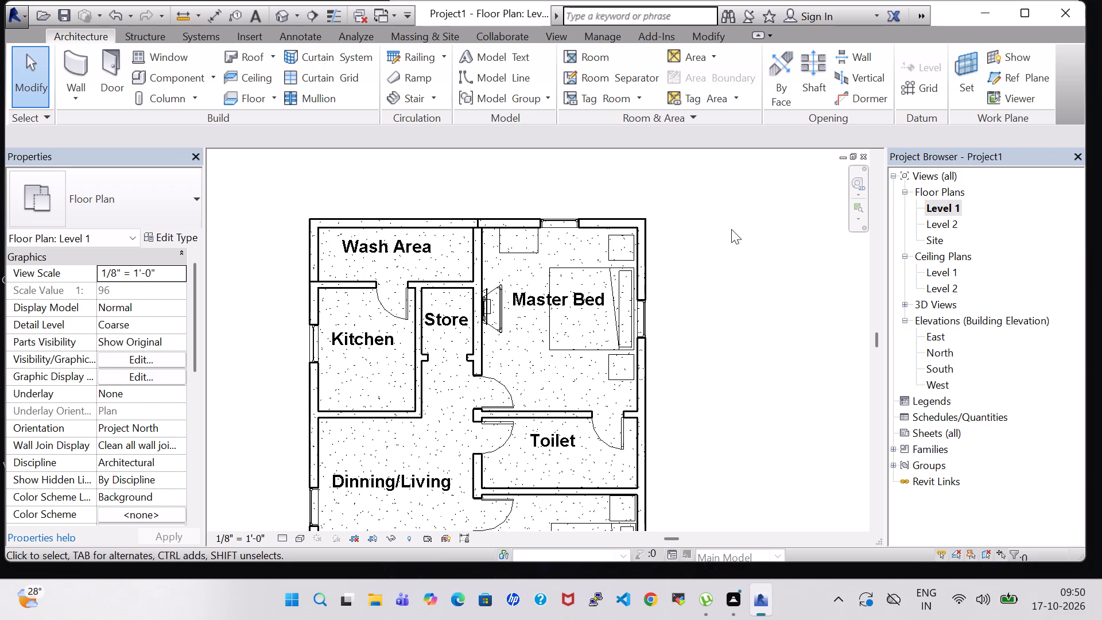
scroll(728, 245, "down", 1)
middle_click_drag(725, 338, 712, 308)
scroll(712, 308, "down", 1)
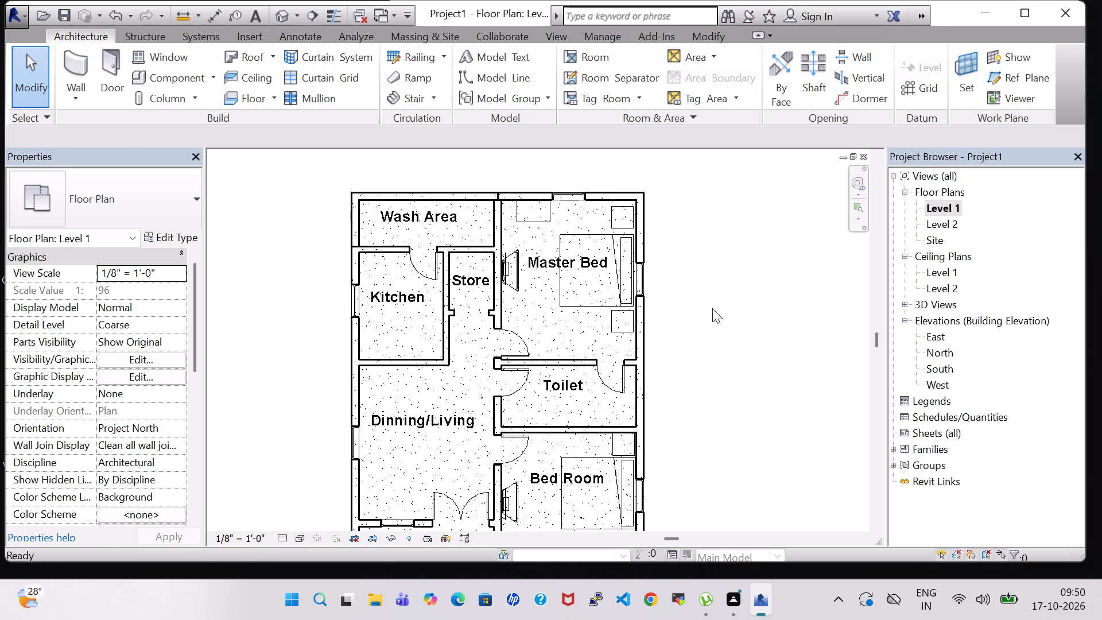
middle_click_drag(712, 307, 734, 264)
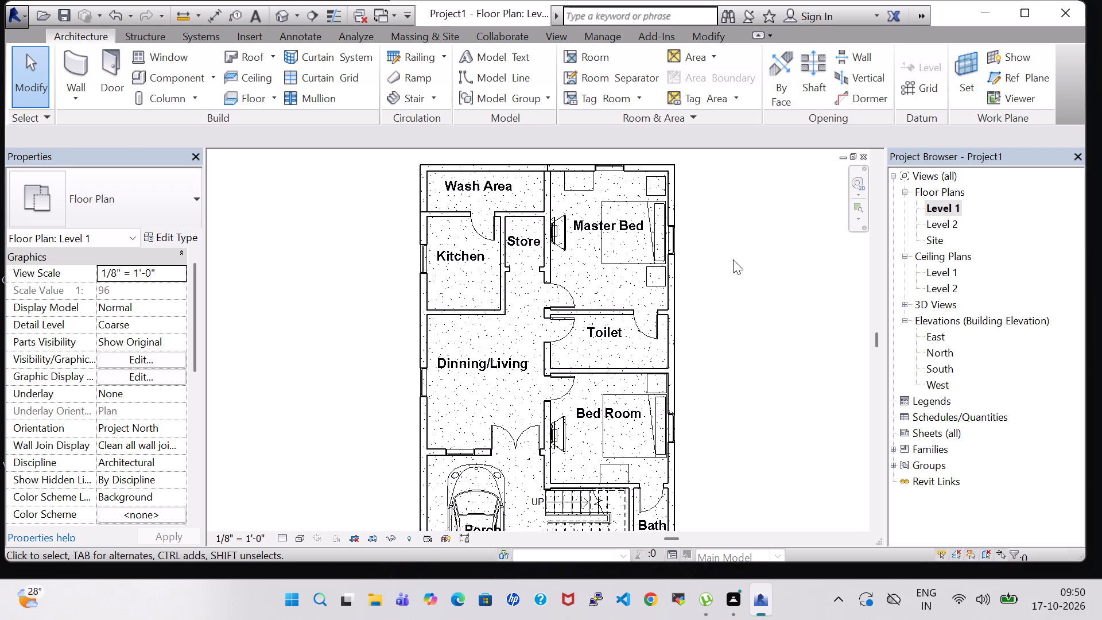
scroll(732, 257, "down", 2)
middle_click_drag(739, 282, 673, 269)
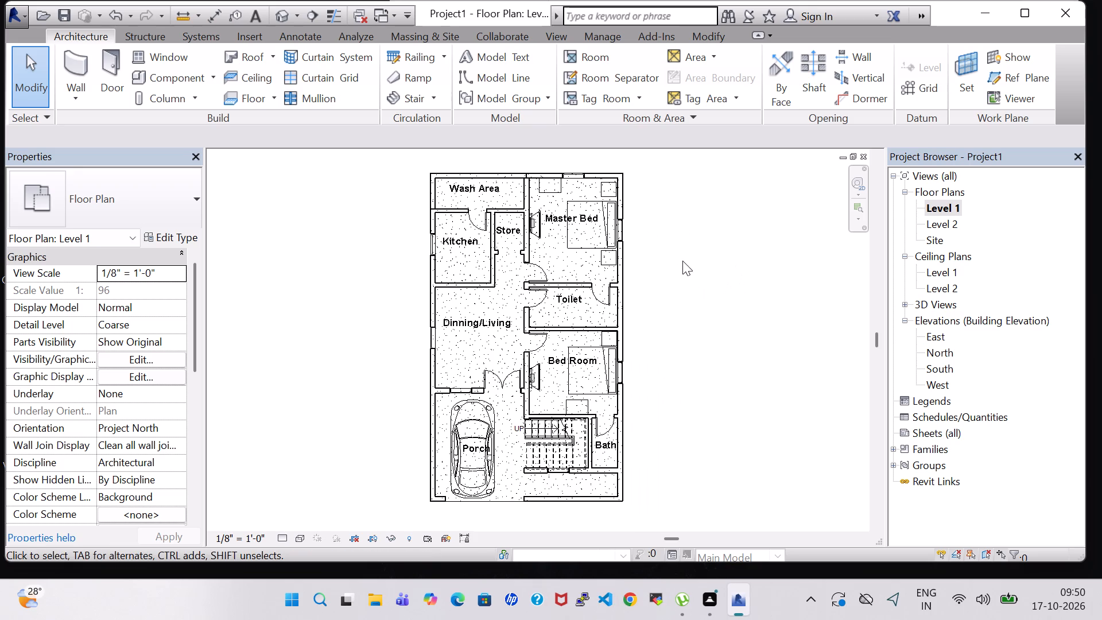
scroll(688, 261, "up", 1)
middle_click(688, 261)
scroll(688, 261, "down", 2)
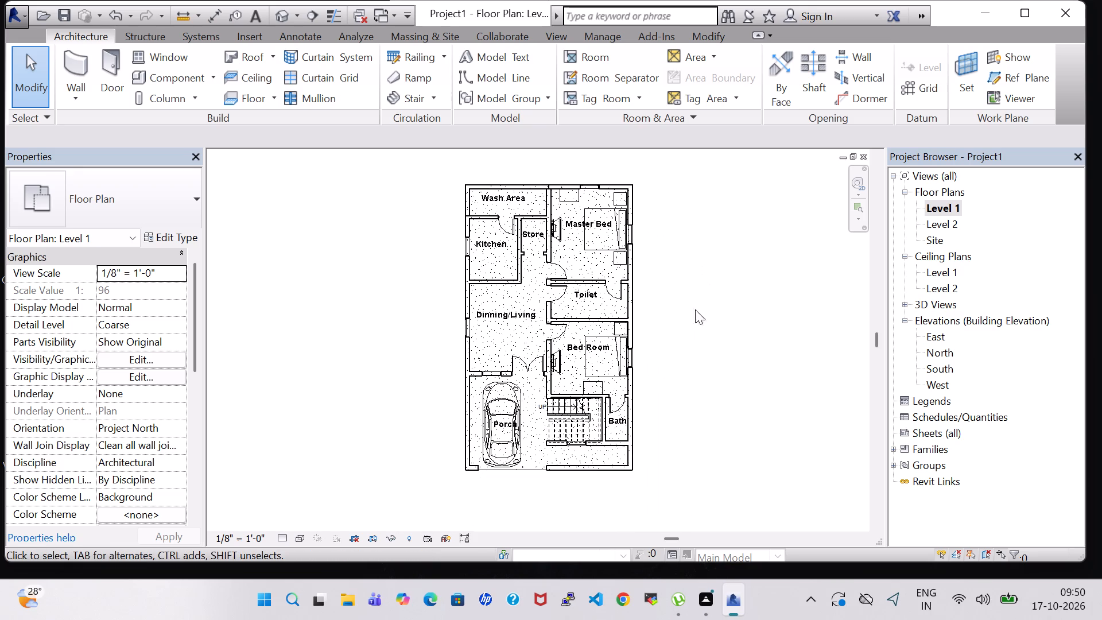
middle_click_drag(699, 338, 676, 330)
scroll(676, 328, "up", 1)
middle_click_drag(676, 326, 676, 346)
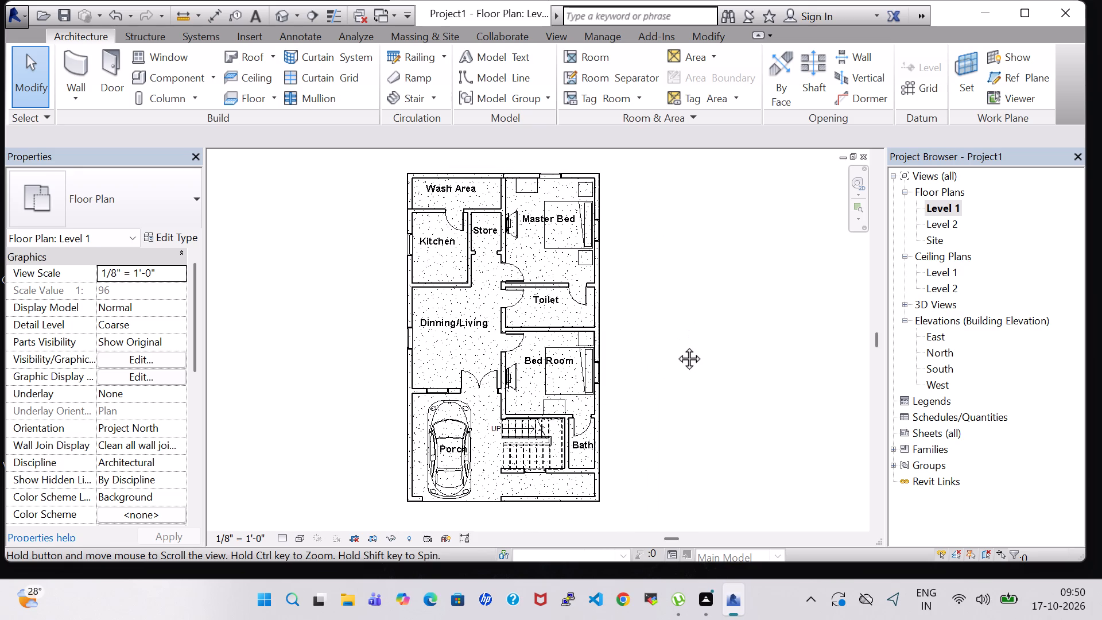
middle_click_drag(676, 346, 676, 344)
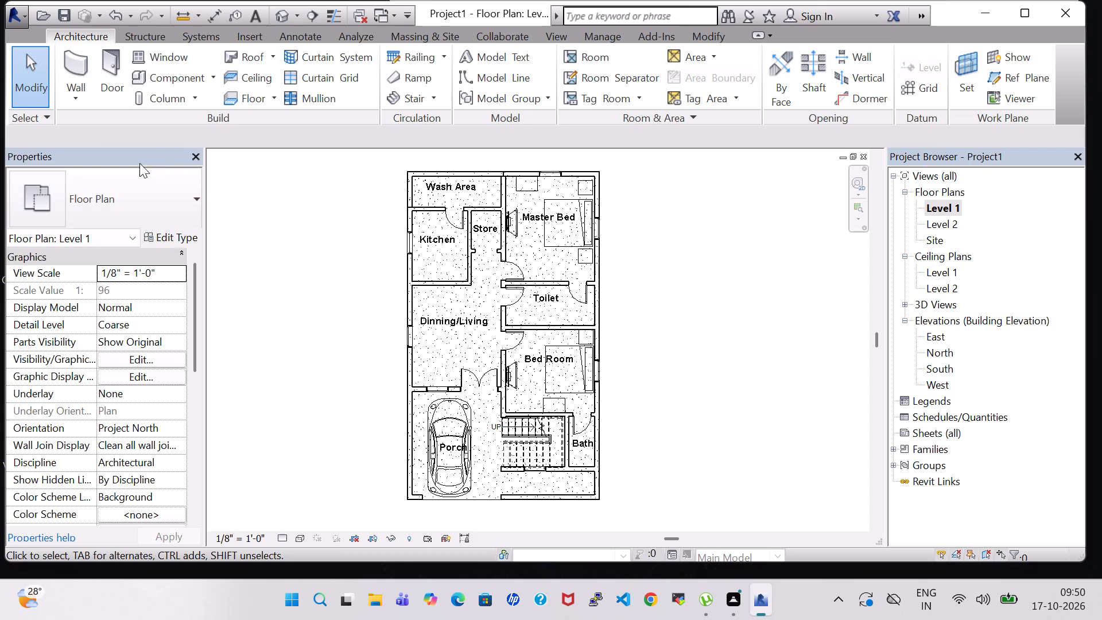
Load the Toilet-Domestic-3D family from the US Imperial library's Plumbing/Architectural/Fixtures/Water Closets folder.
left_click(144, 79)
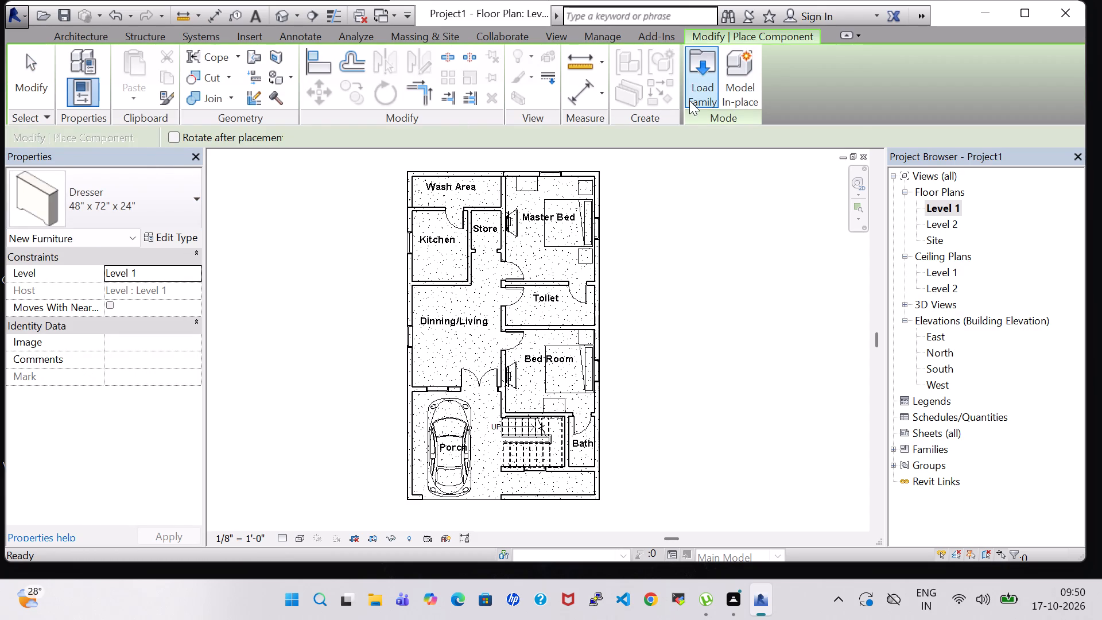
left_click(694, 98)
scroll(532, 247, "down", 6)
scroll(530, 228, "up", 1)
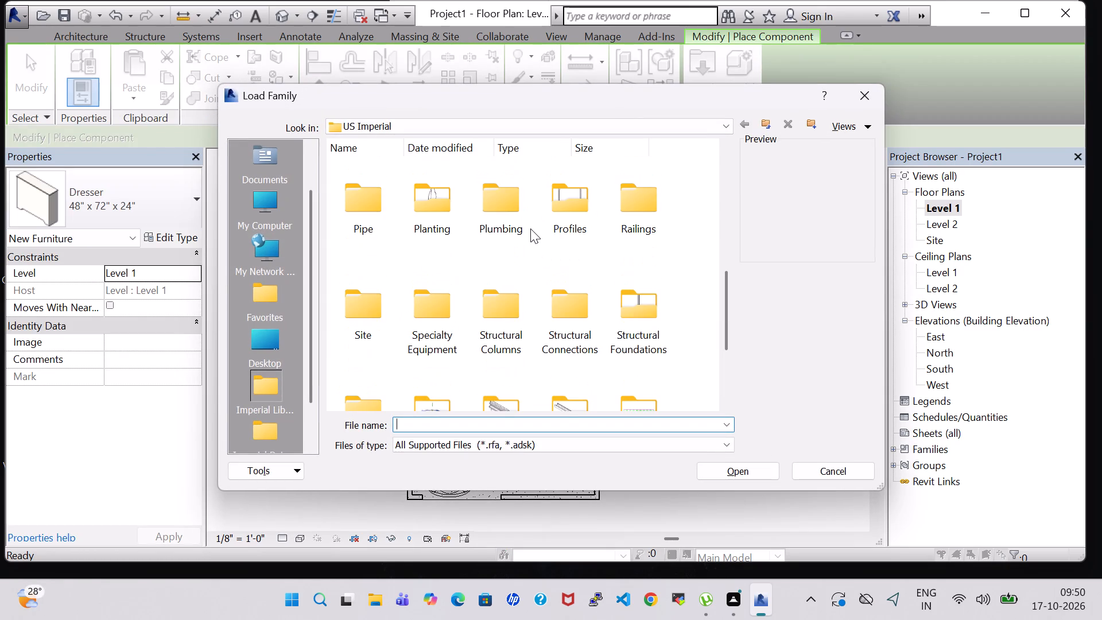
double_click(499, 184)
double_click(375, 194)
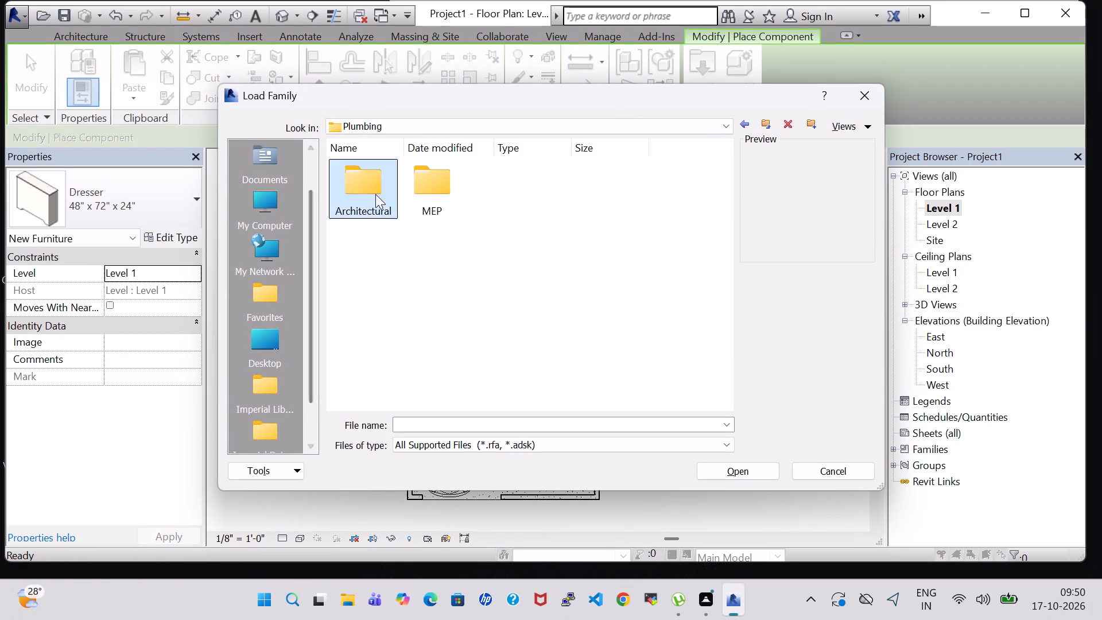
double_click(440, 171)
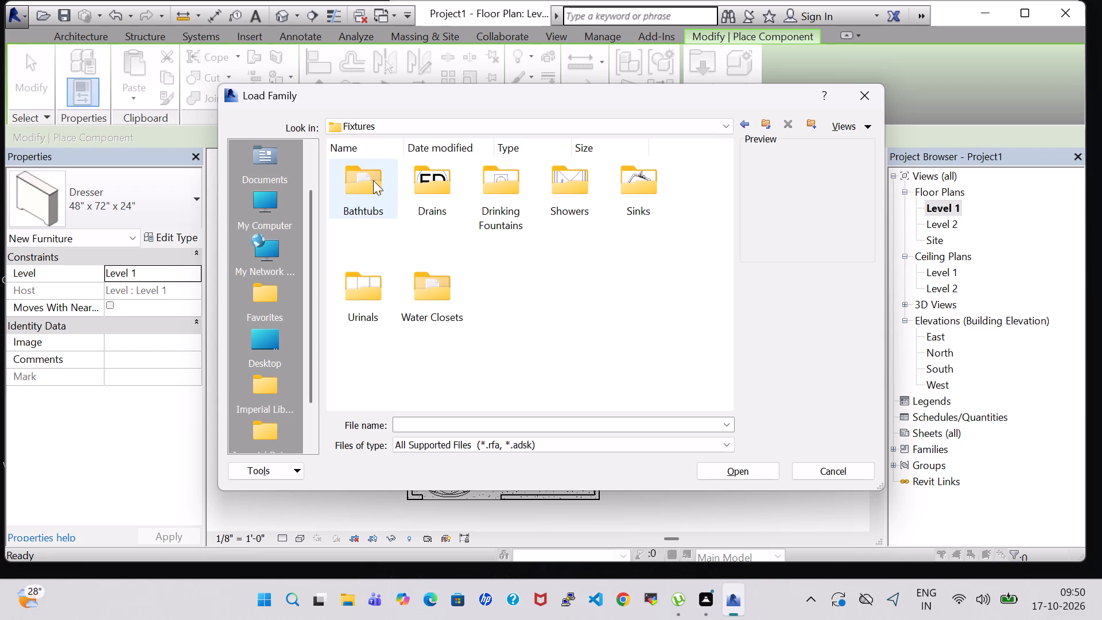
double_click(646, 189)
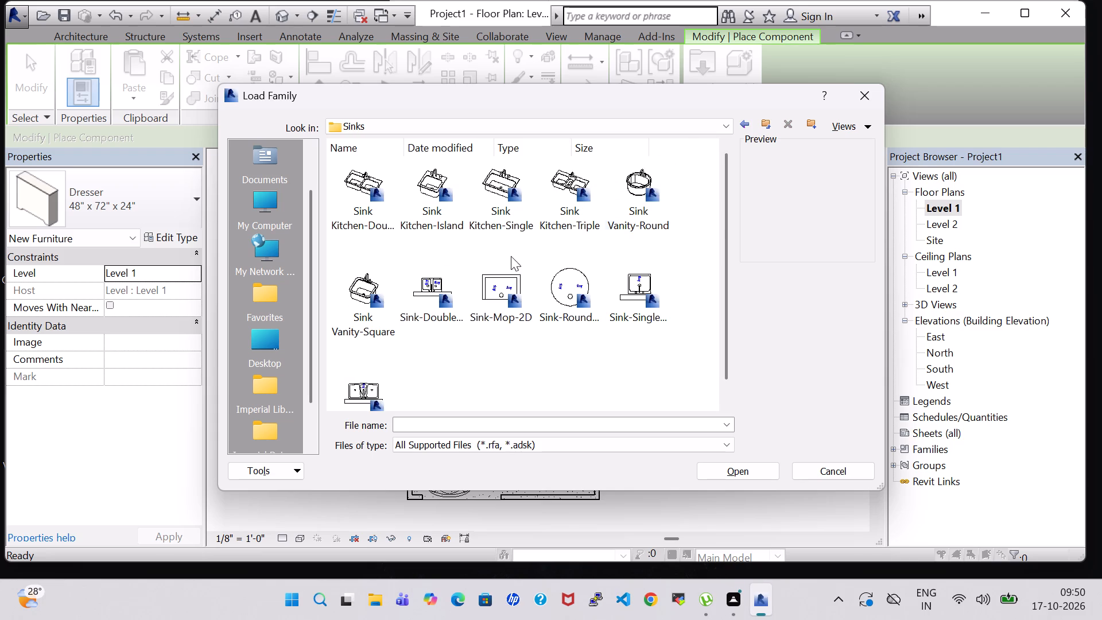
left_click(740, 120)
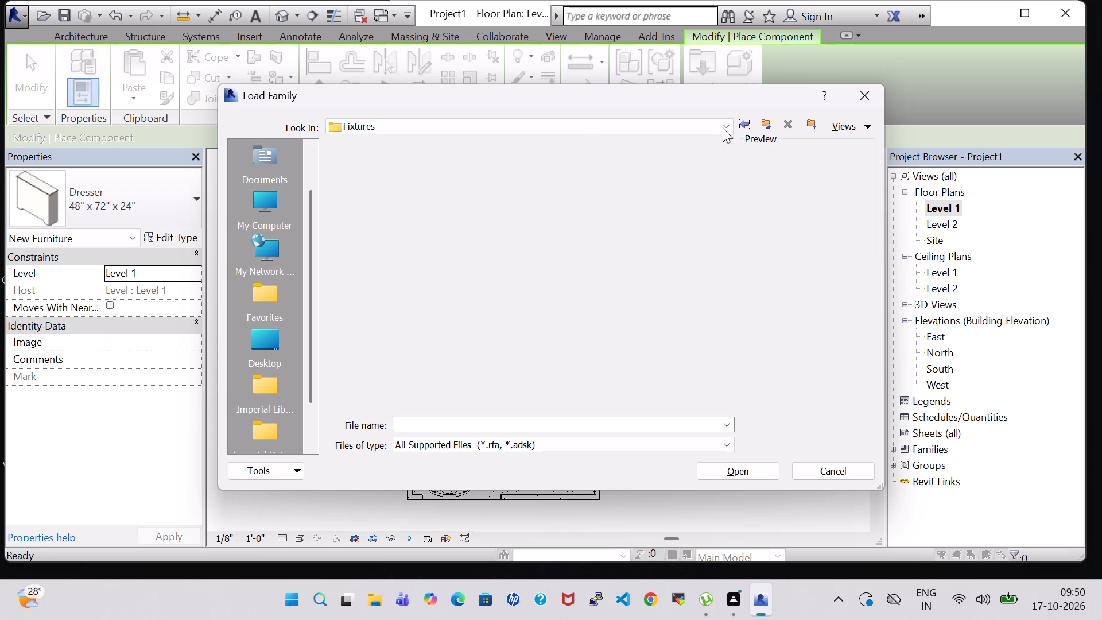
double_click(452, 282)
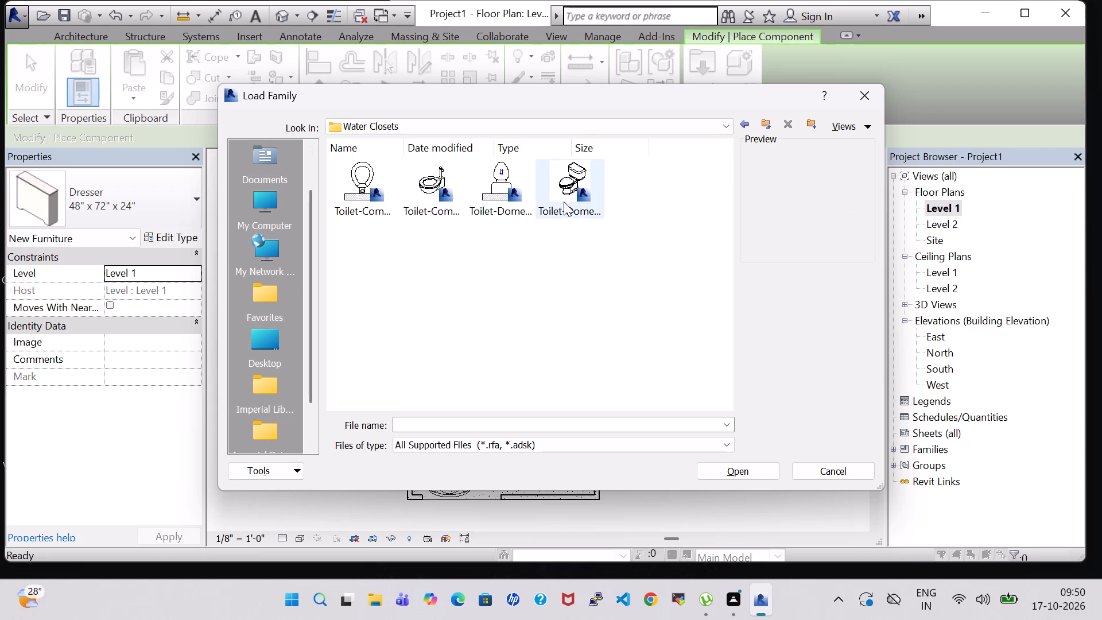
left_click(582, 200)
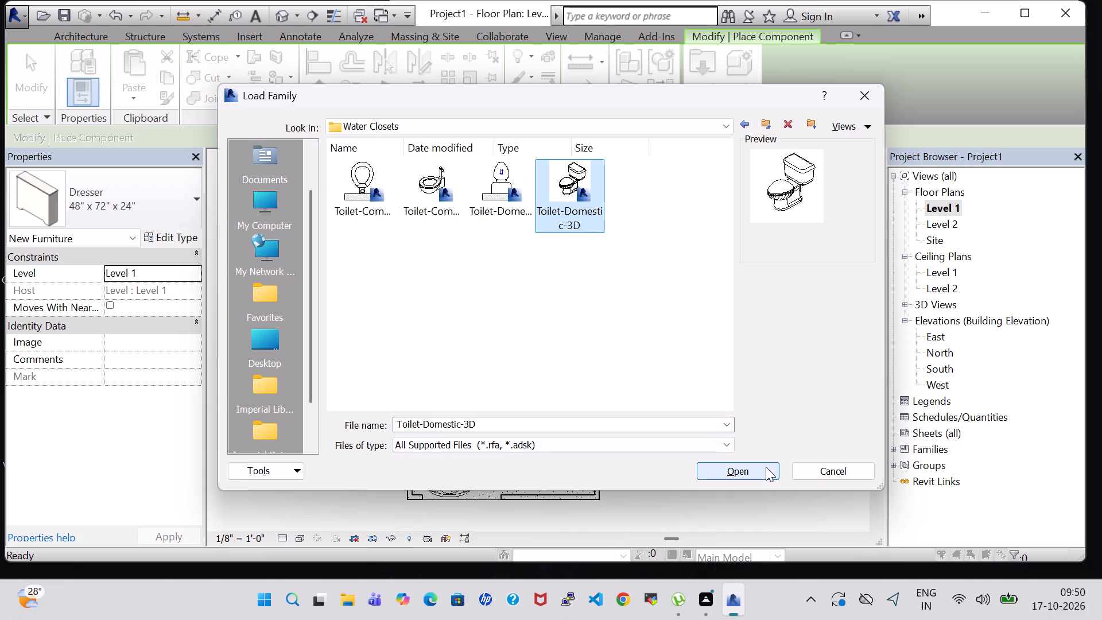
left_click(766, 467)
Place a Toilet-Domestic-3D in Bath with its back against the south wall, about 2'-0" from the west wall.
scroll(608, 402, "up", 8)
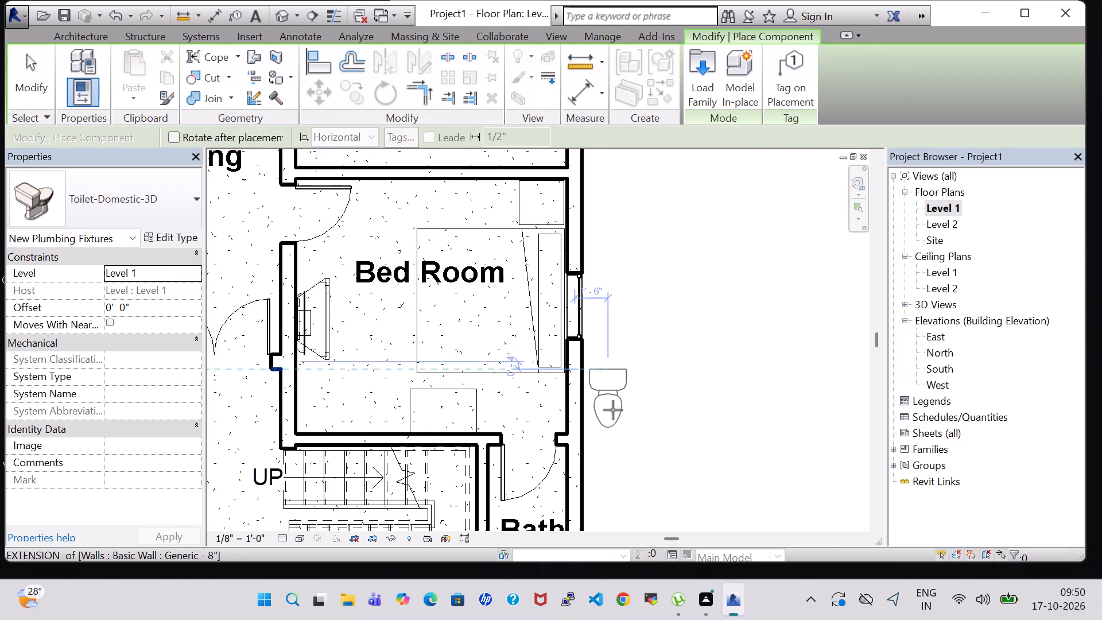
middle_click_drag(613, 410, 622, 240)
key("space")
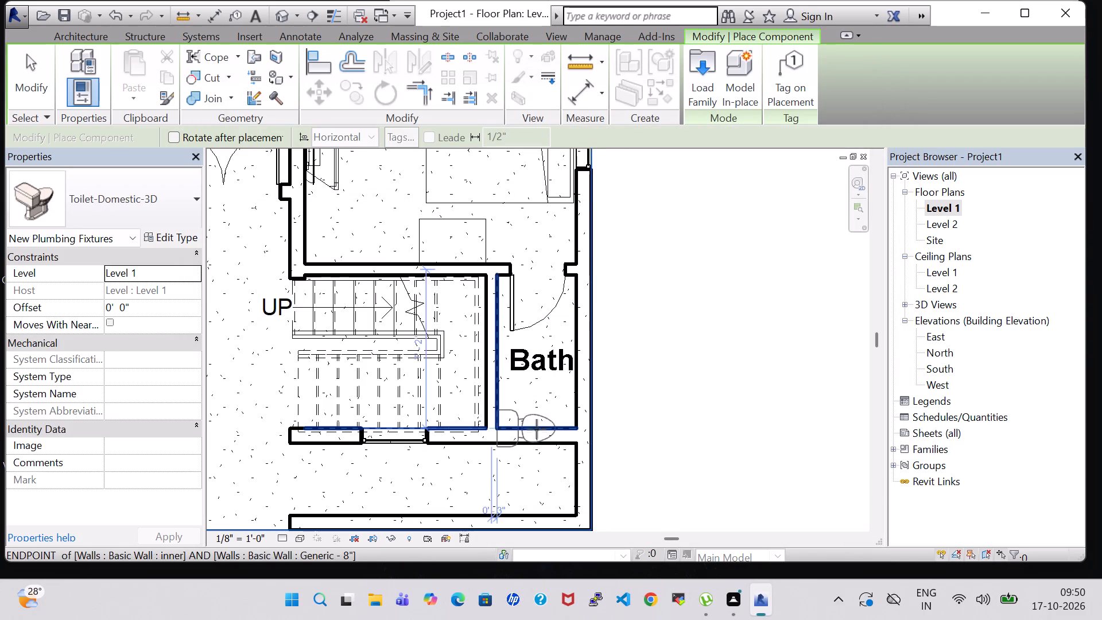
key("space")
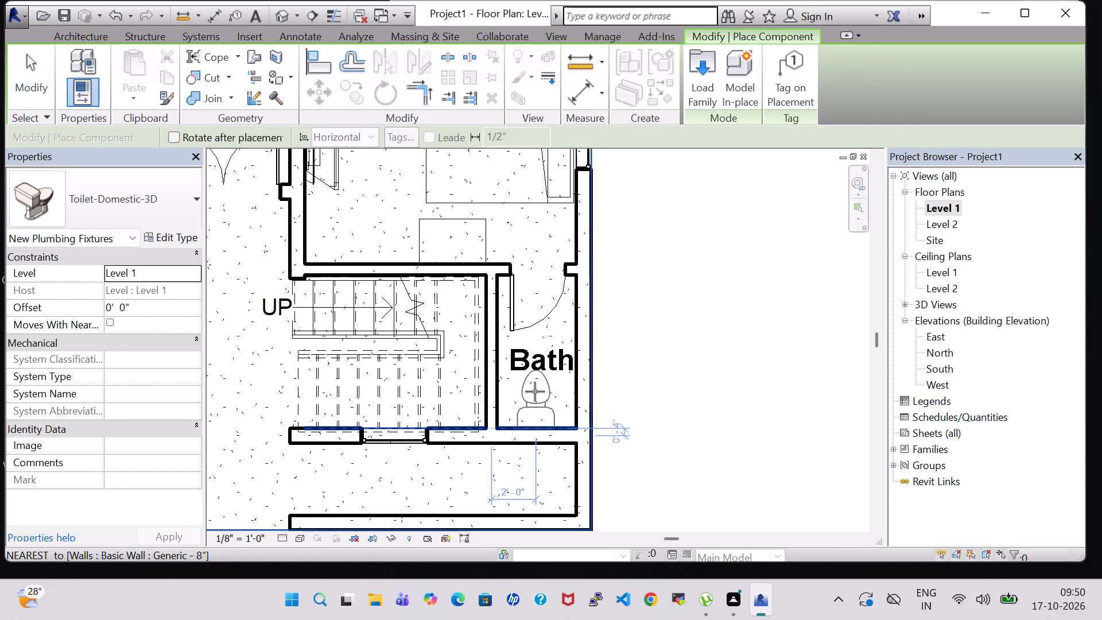
left_click(535, 391)
key("Escape")
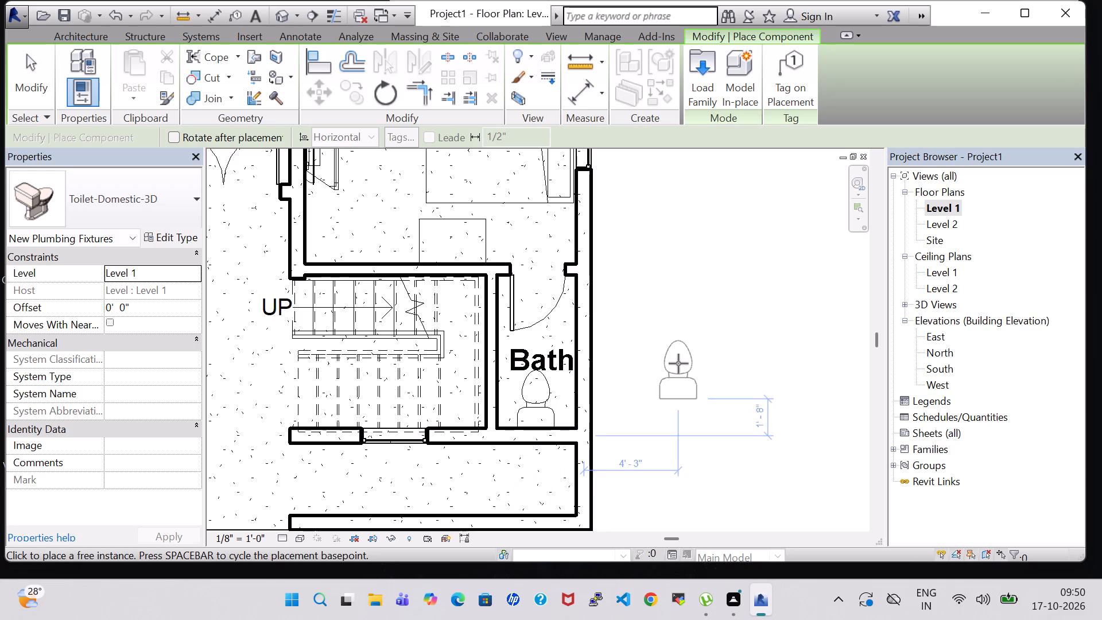
key("Escape")
Place another Toilet-Domestic-3D in the Toilet room, its back against the south wall, about 3'-11" from the west wall.
left_click(155, 72)
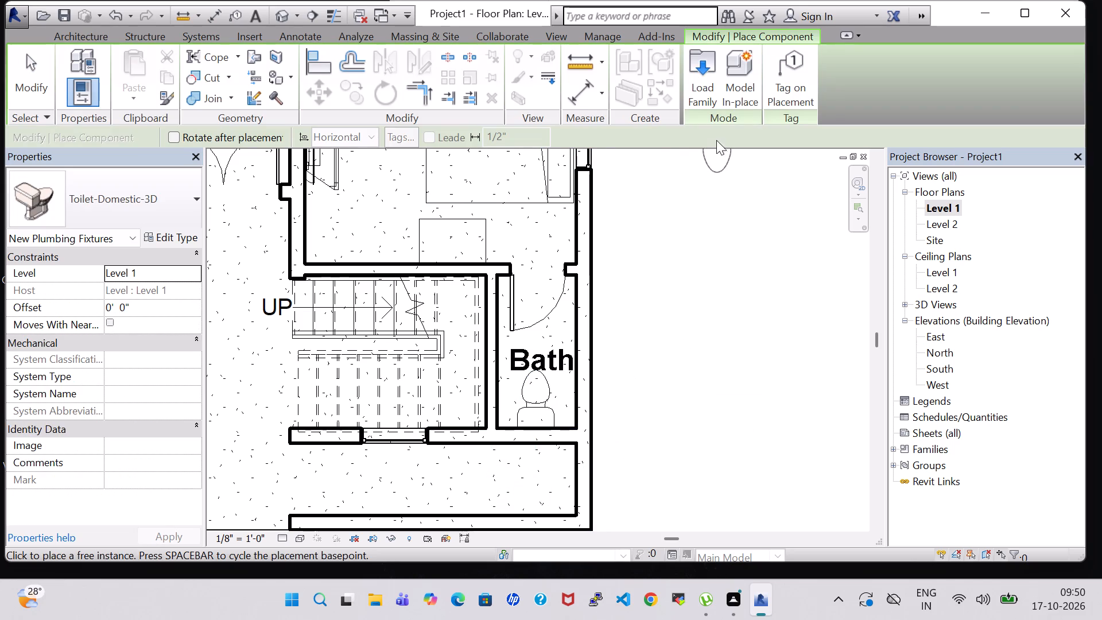
scroll(664, 323, "down", 6)
middle_click_drag(664, 328, 671, 369)
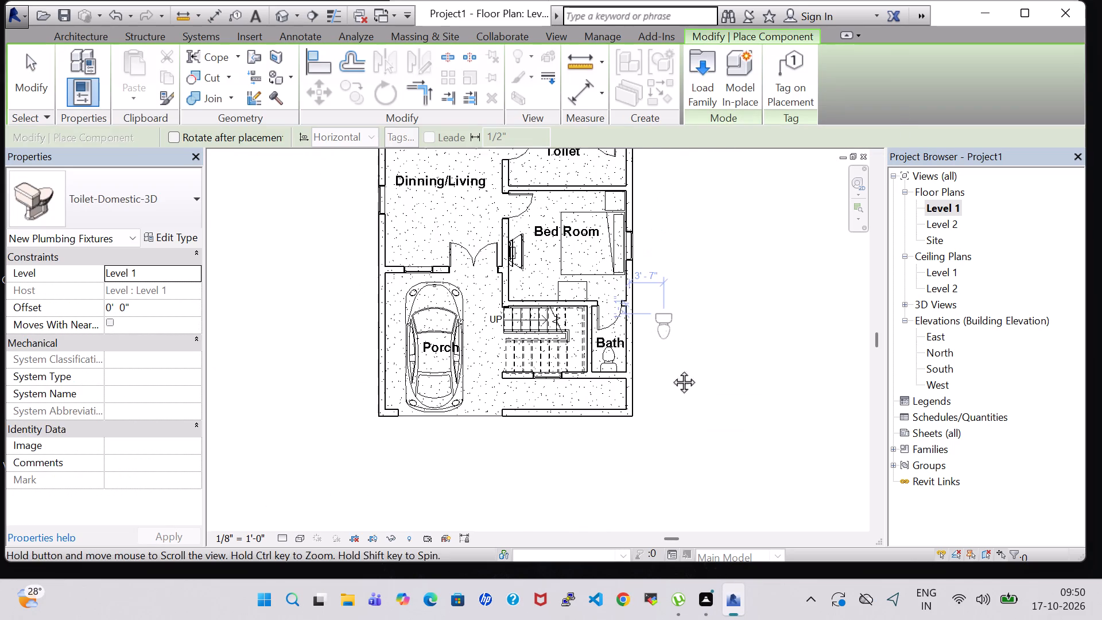
middle_click_drag(671, 369, 681, 417)
scroll(680, 411, "down", 1)
middle_click_drag(587, 275, 633, 389)
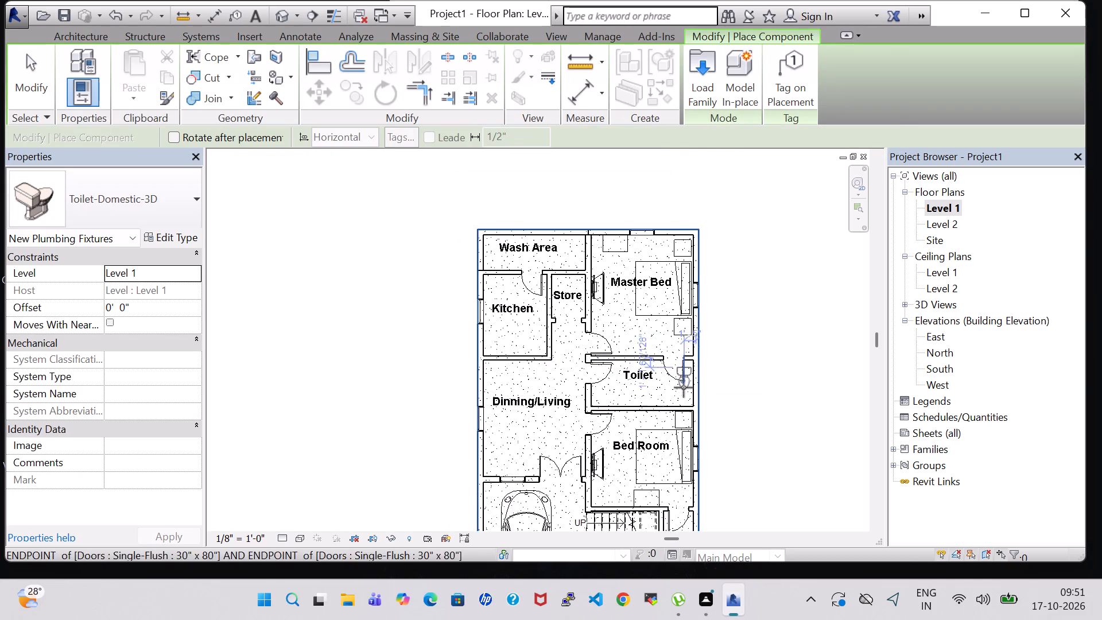
scroll(645, 395, "up", 5)
key("space")
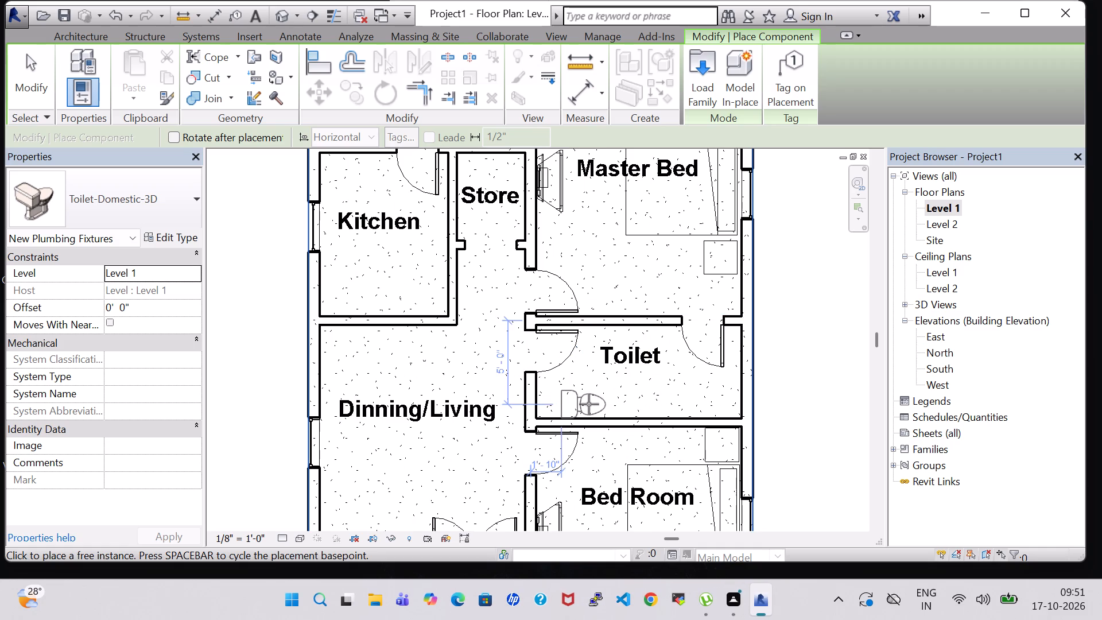
key("space")
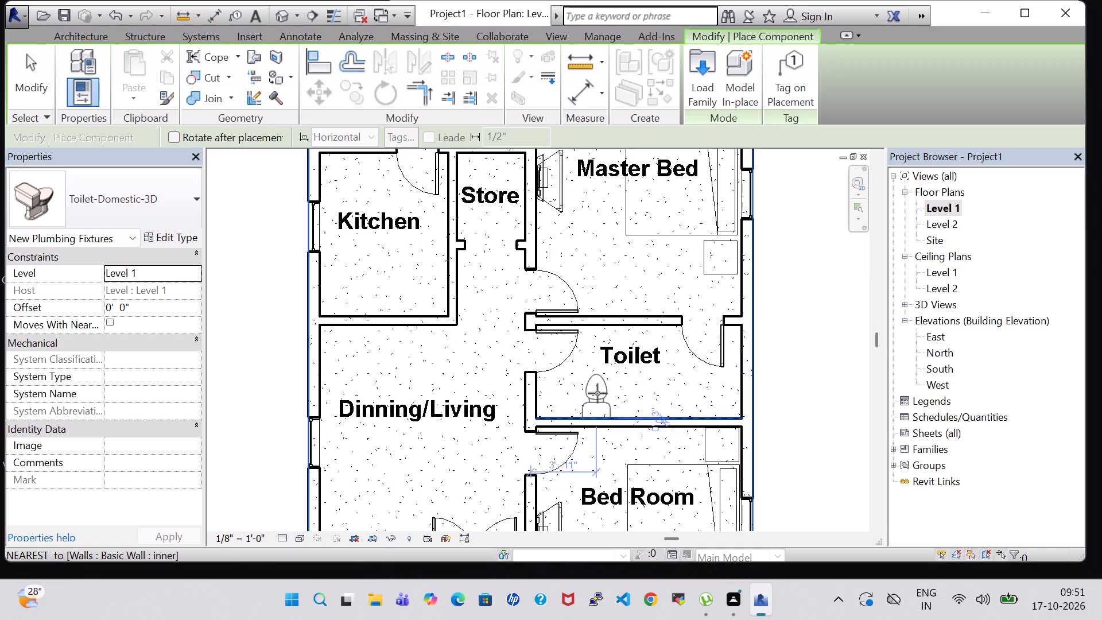
left_click(597, 393)
key("Escape")
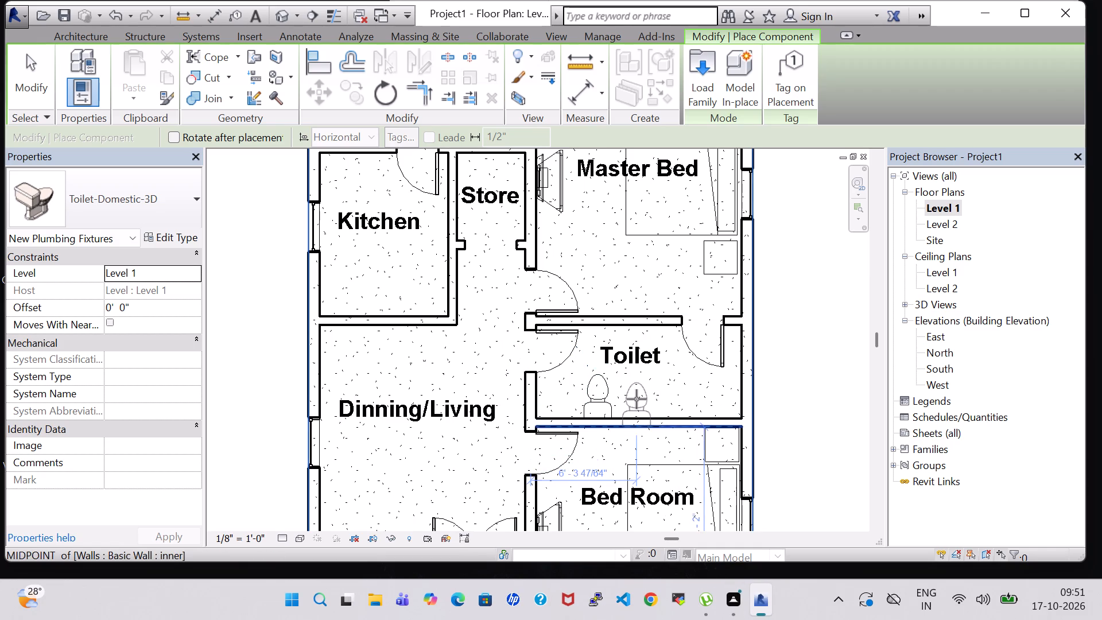
key("Escape")
Load the Tub-Free Standing-3D family from the US Imperial library's Plumbing/Architectural/Fixtures/Bathtubs folder.
left_click(162, 83)
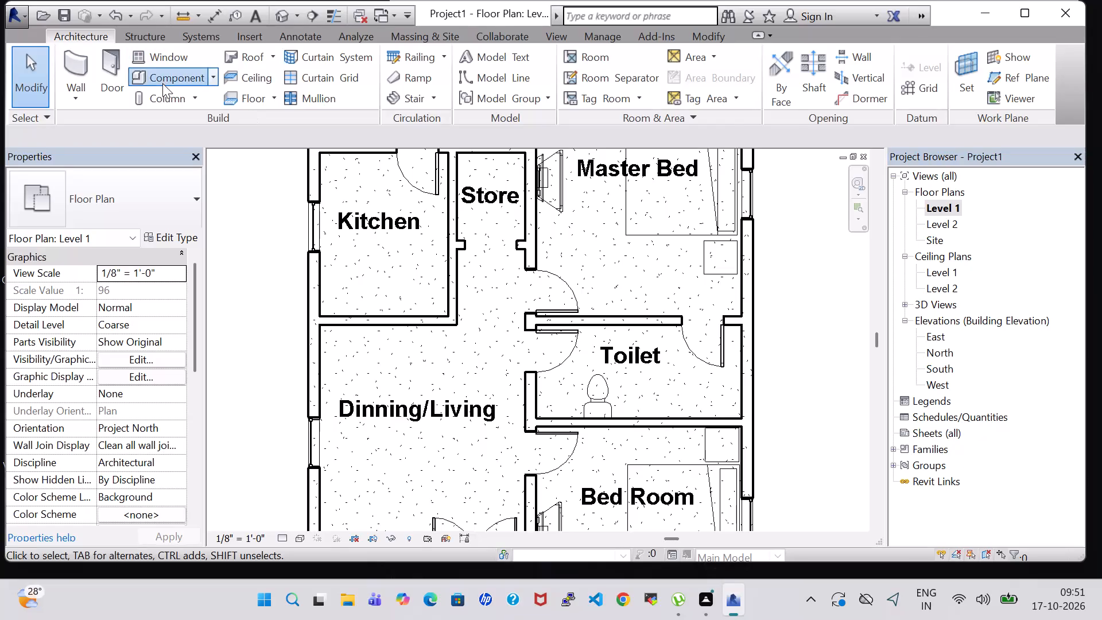
left_click(689, 92)
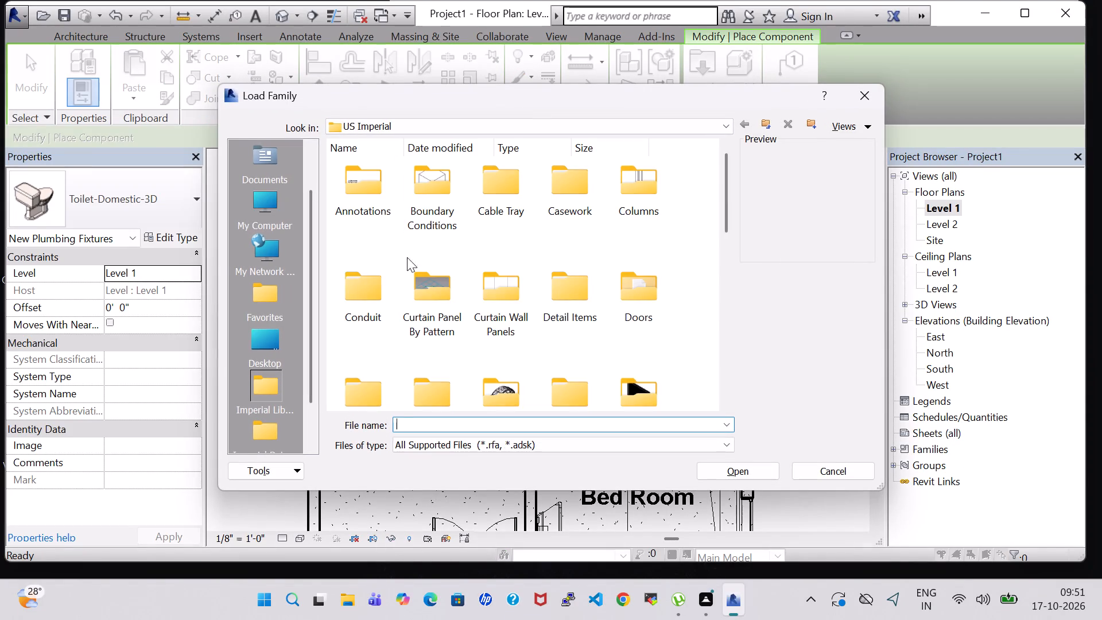
scroll(624, 333, "down", 3)
scroll(511, 278, "up", 1)
double_click(511, 282)
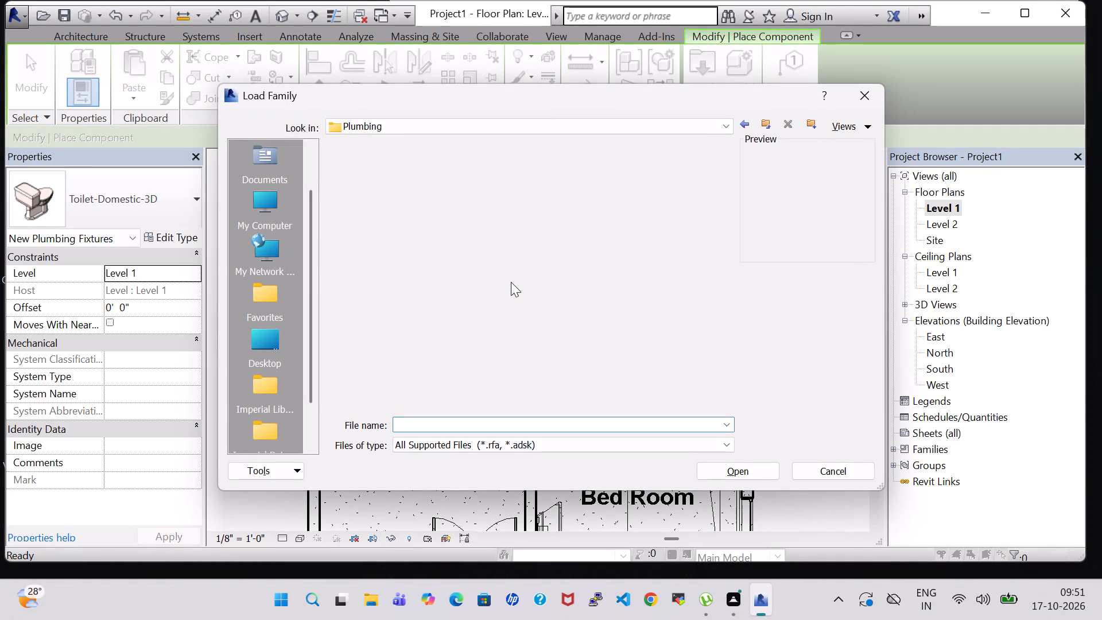
double_click(345, 193)
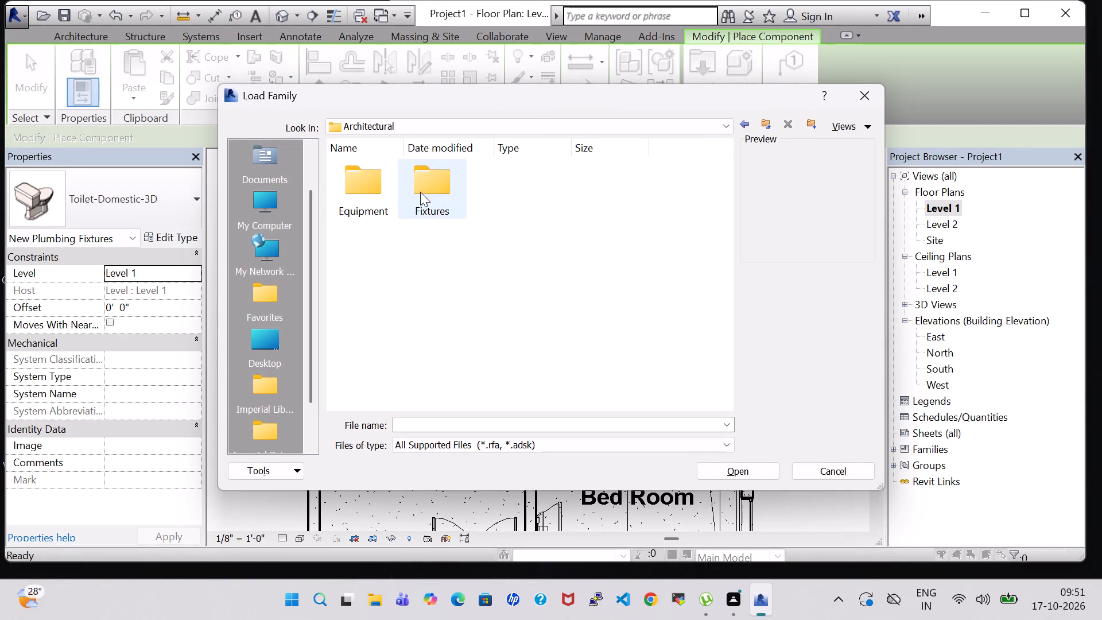
double_click(420, 192)
double_click(365, 184)
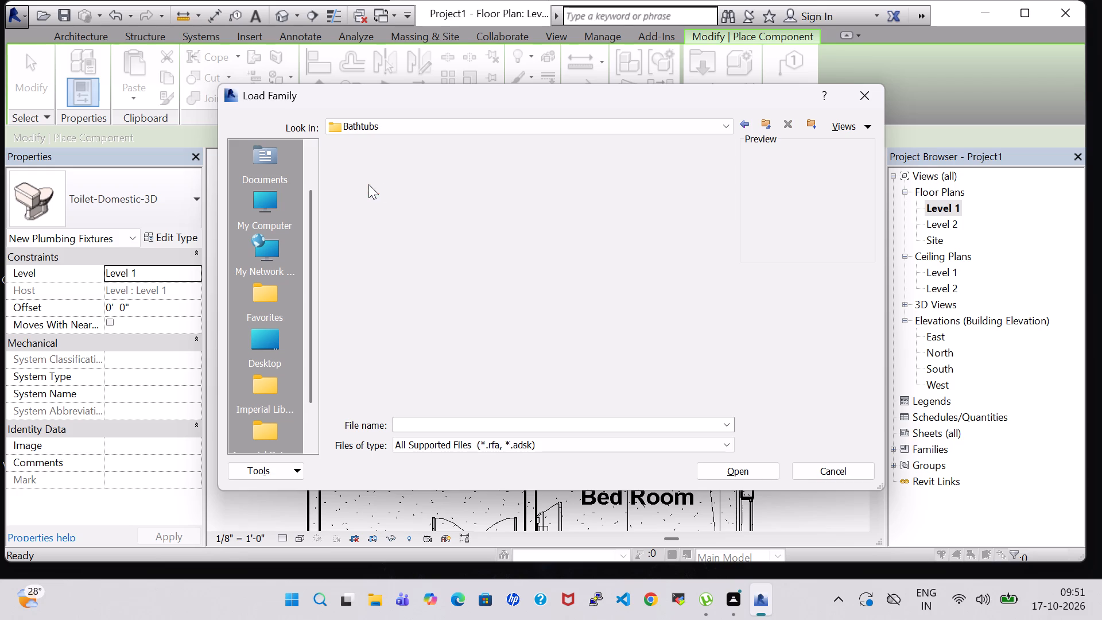
left_click(448, 198)
left_click(774, 480)
left_click(763, 474)
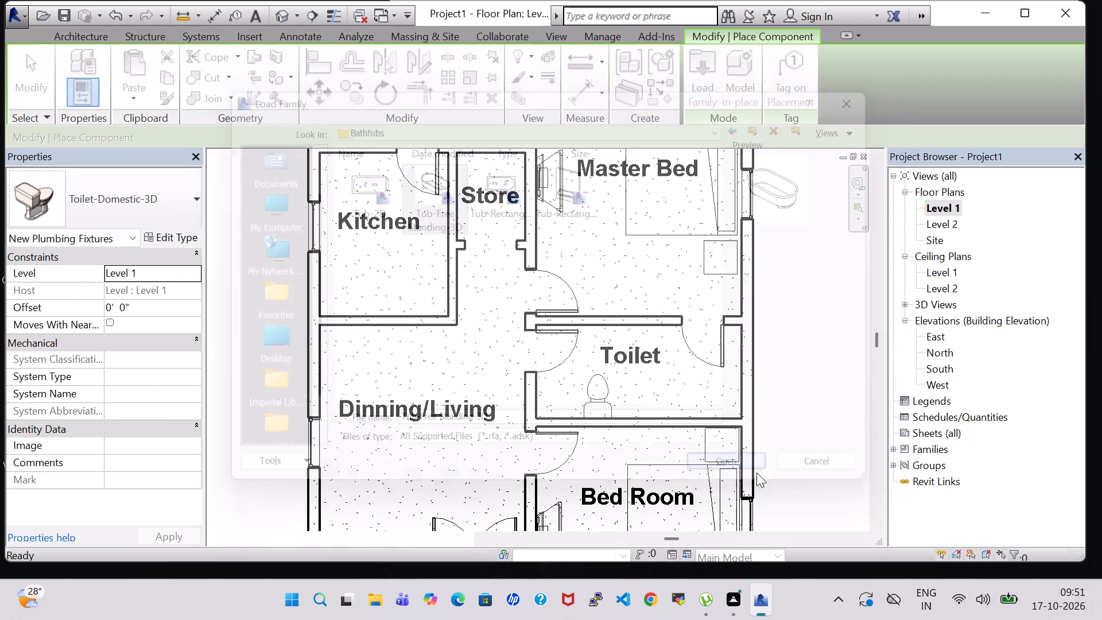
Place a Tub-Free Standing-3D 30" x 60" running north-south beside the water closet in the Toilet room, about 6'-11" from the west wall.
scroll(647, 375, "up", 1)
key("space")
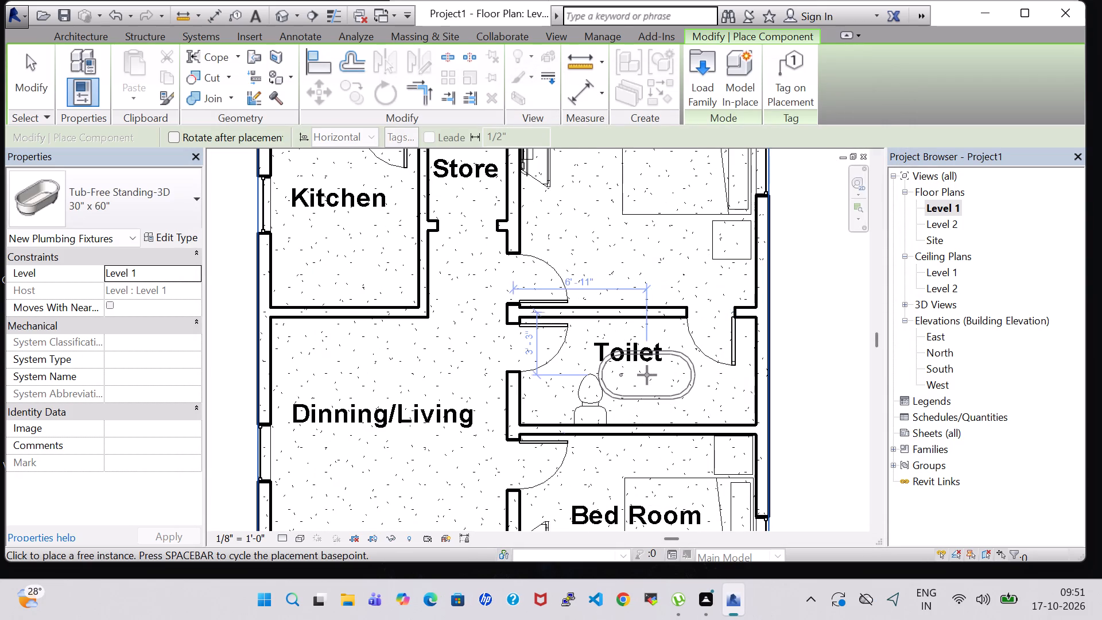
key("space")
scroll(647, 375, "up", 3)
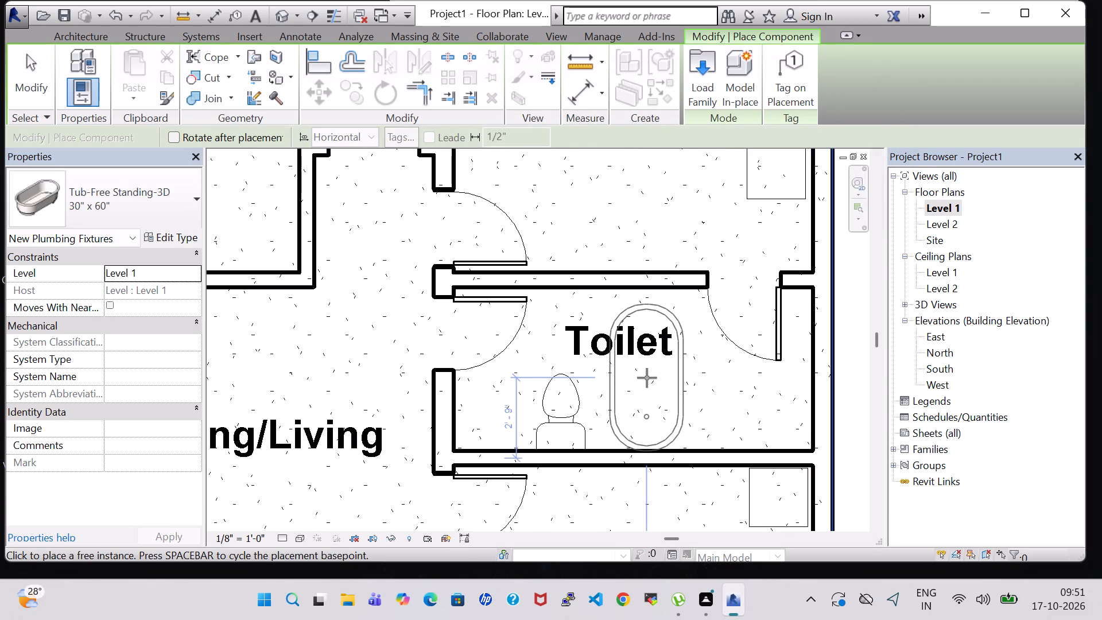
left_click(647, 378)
Place a 30" x 60" free-standing tub running east-west in the Toilet room's southeast corner, its centre about 2'-11" from the east wall.
scroll(676, 387, "down", 7)
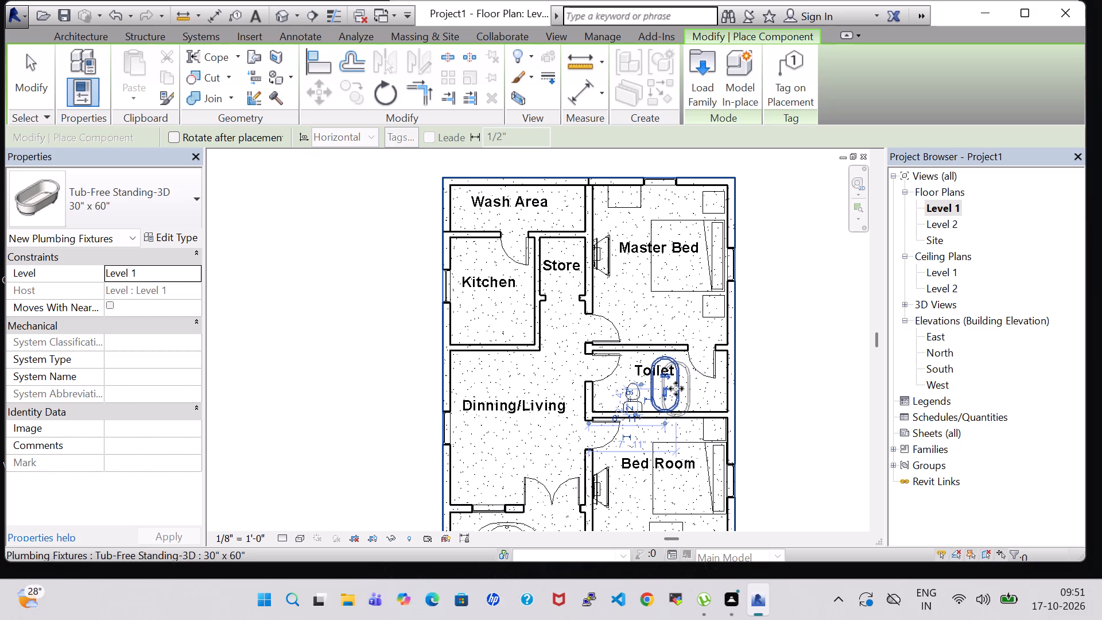
key("space")
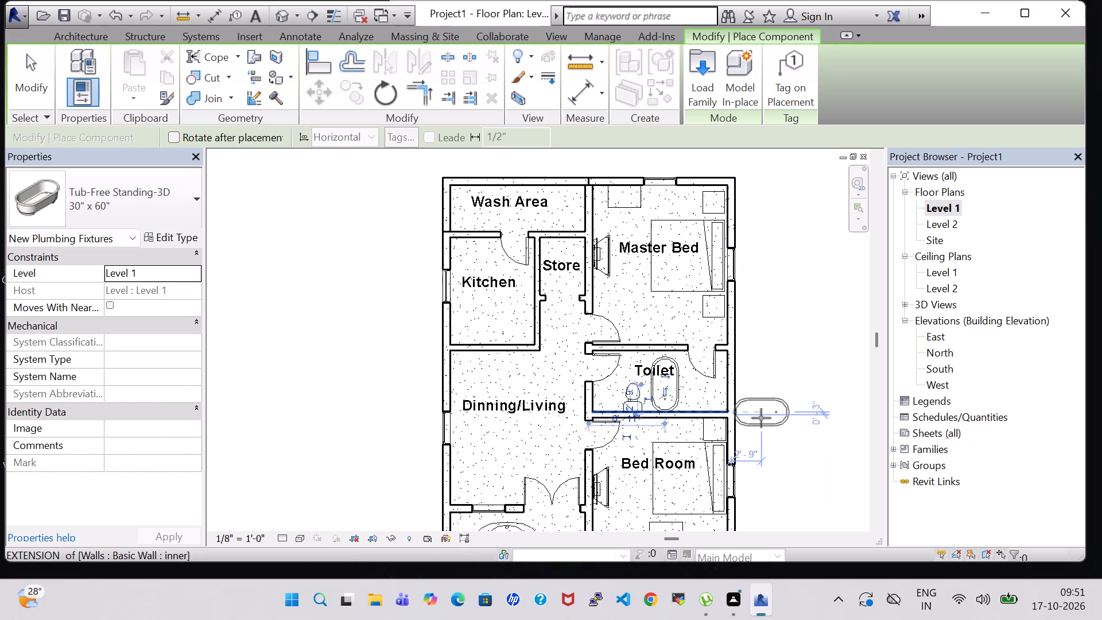
scroll(767, 413, "up", 4)
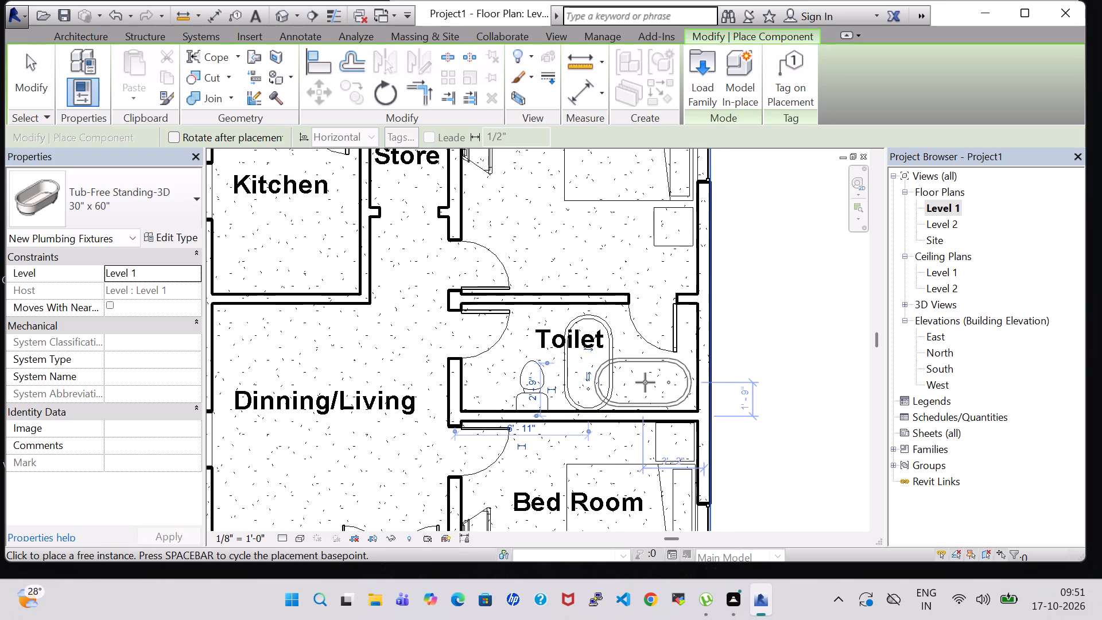
left_click(649, 382)
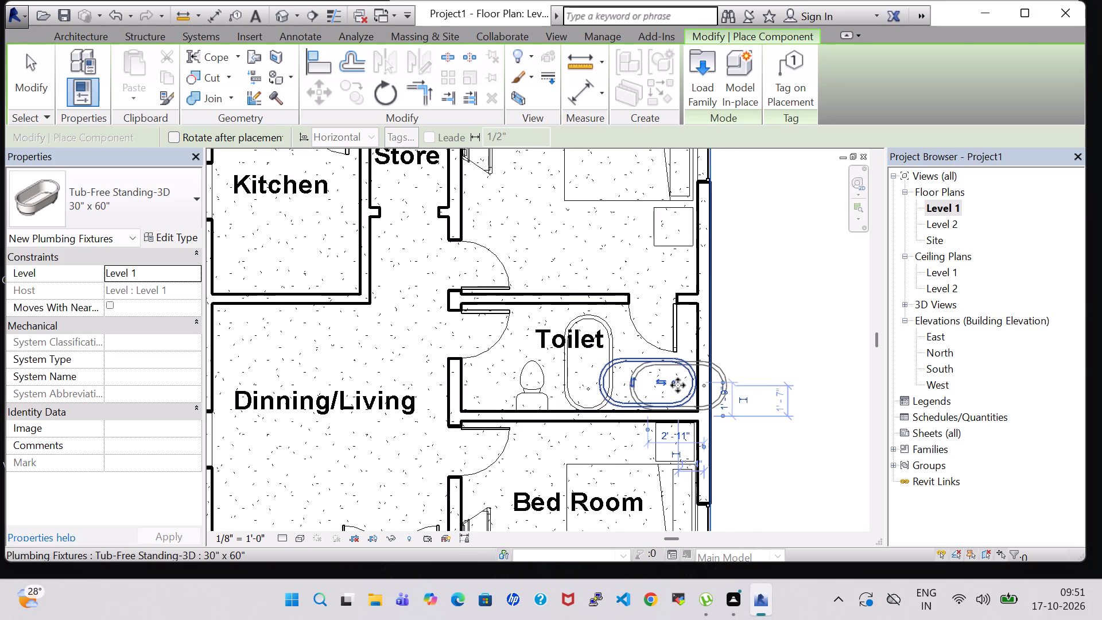
key("Escape")
key("Escape")
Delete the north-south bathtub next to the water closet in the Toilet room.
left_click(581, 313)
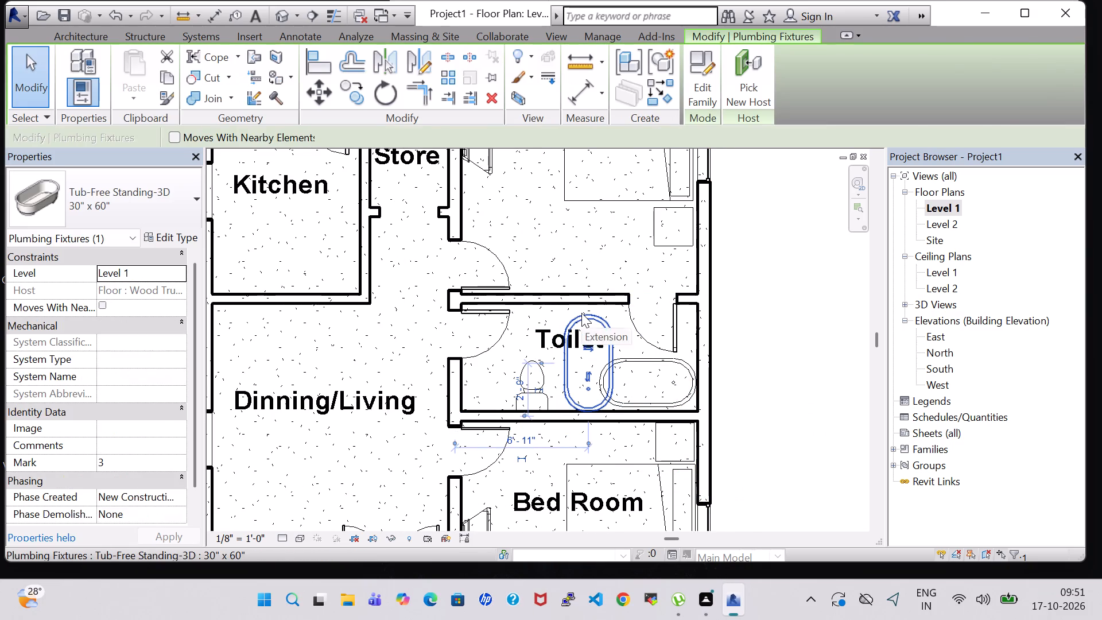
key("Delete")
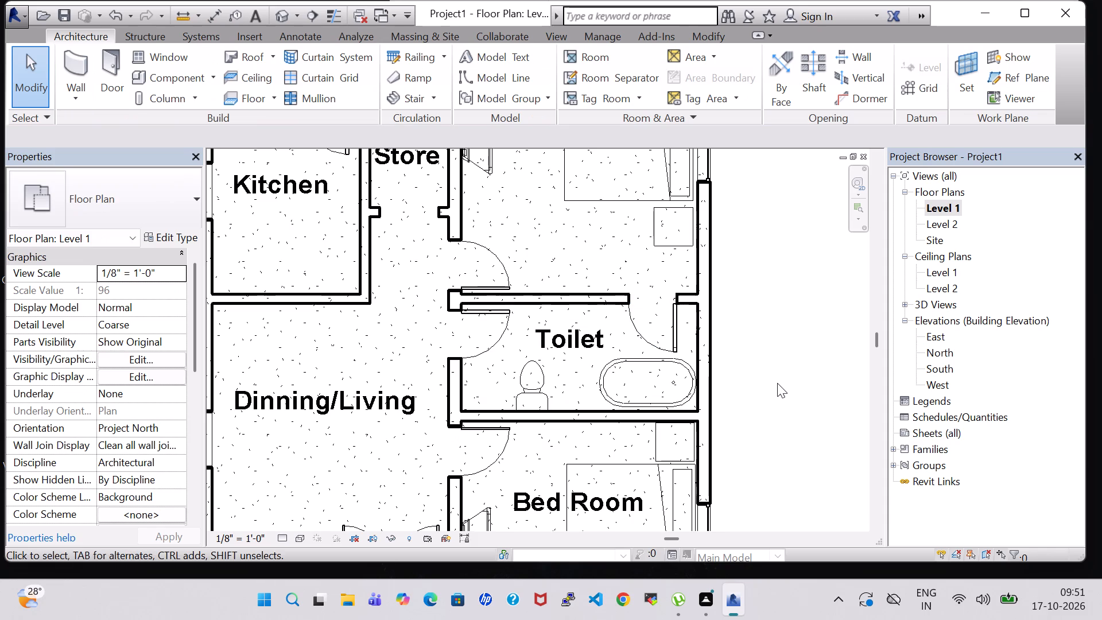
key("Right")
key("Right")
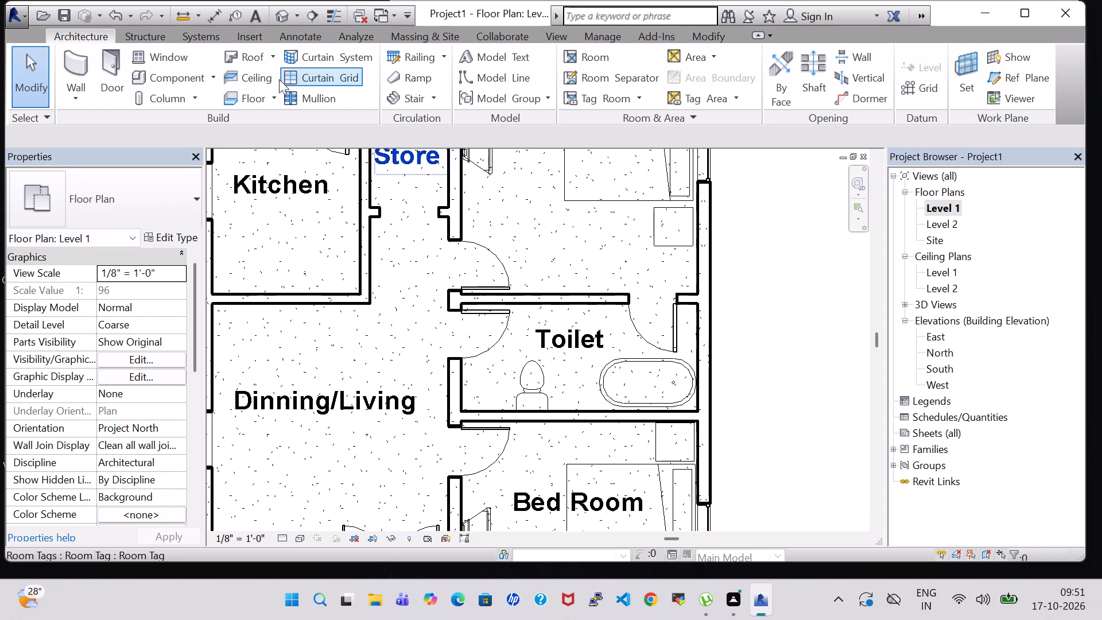
Load the Sink Vanity-Square family from the US Imperial library's Plumbing/Architectural/Fixtures/Sinks folder.
left_click(172, 70)
left_click(697, 84)
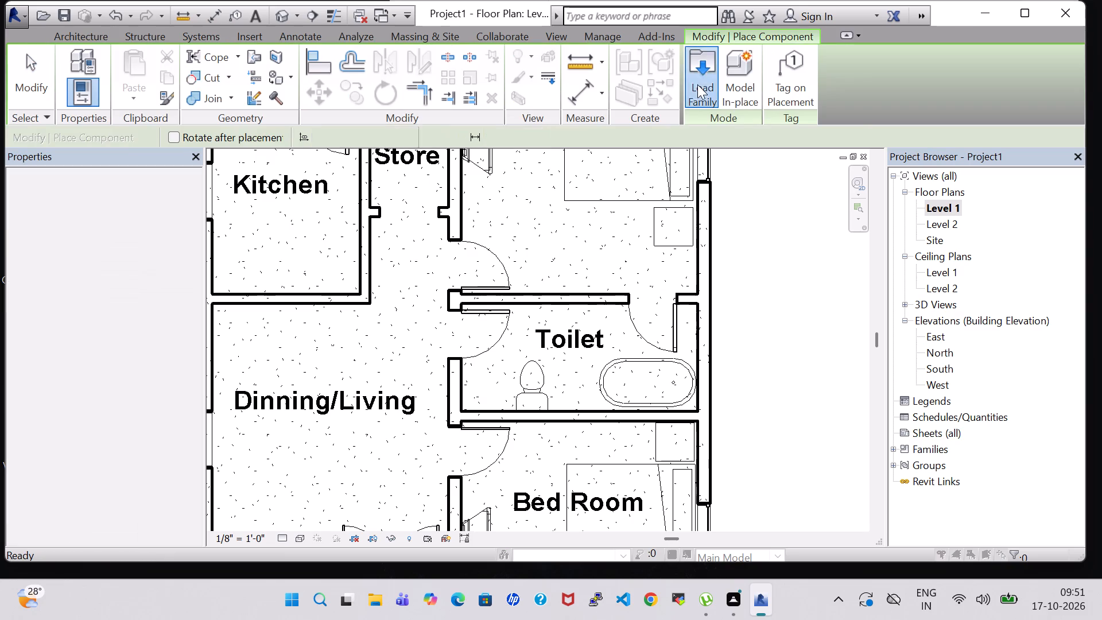
scroll(645, 142, "down", 3)
scroll(518, 220, "up", 1)
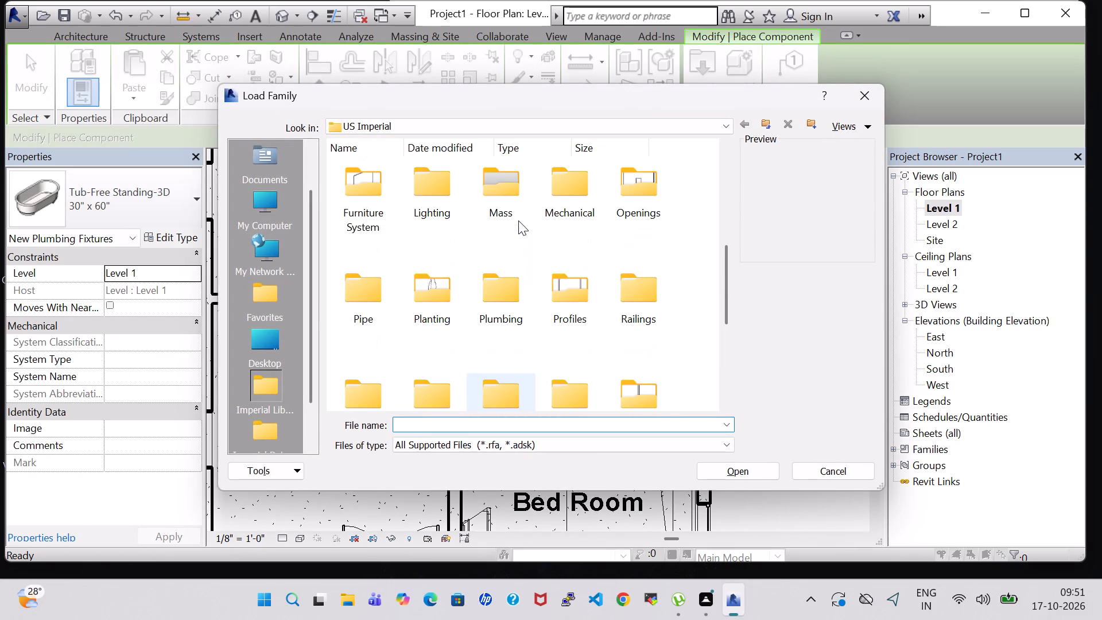
double_click(514, 282)
double_click(363, 190)
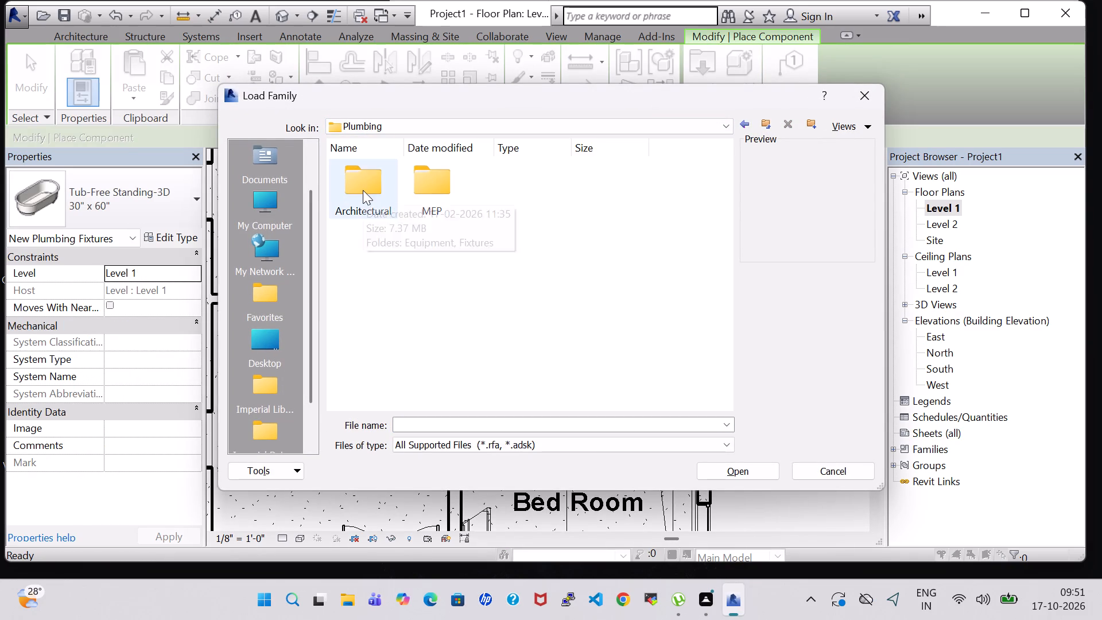
double_click(430, 194)
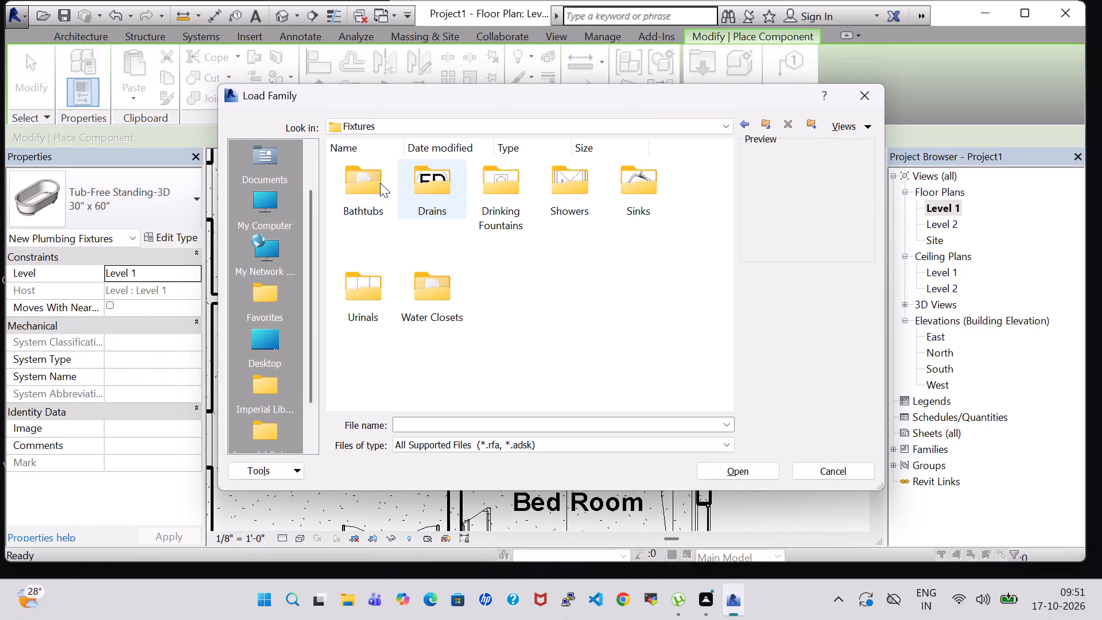
double_click(616, 189)
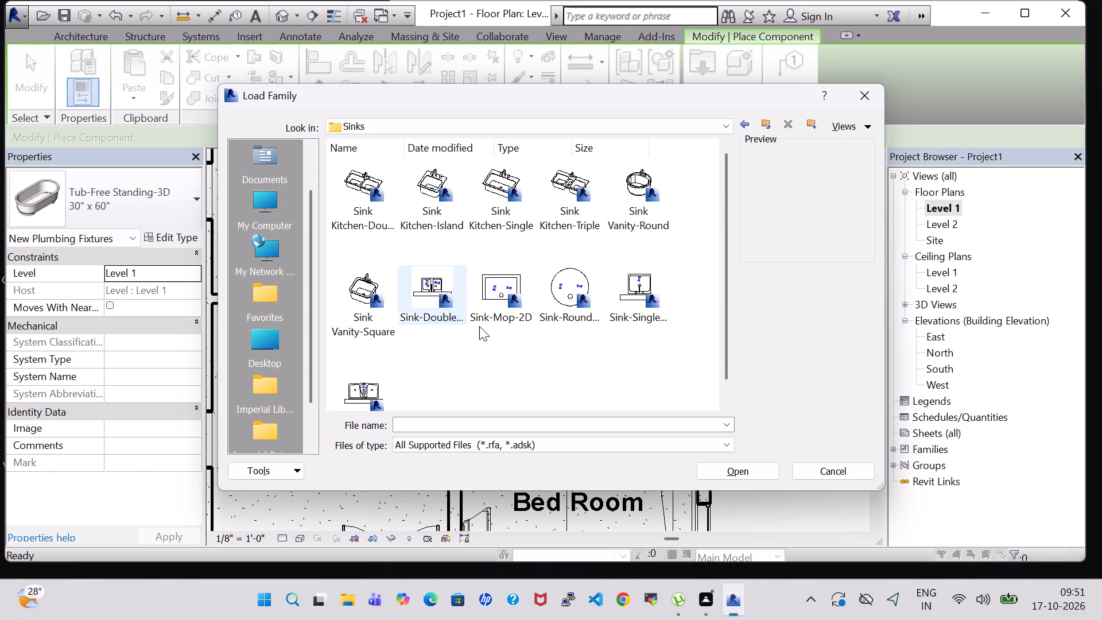
left_click(375, 280)
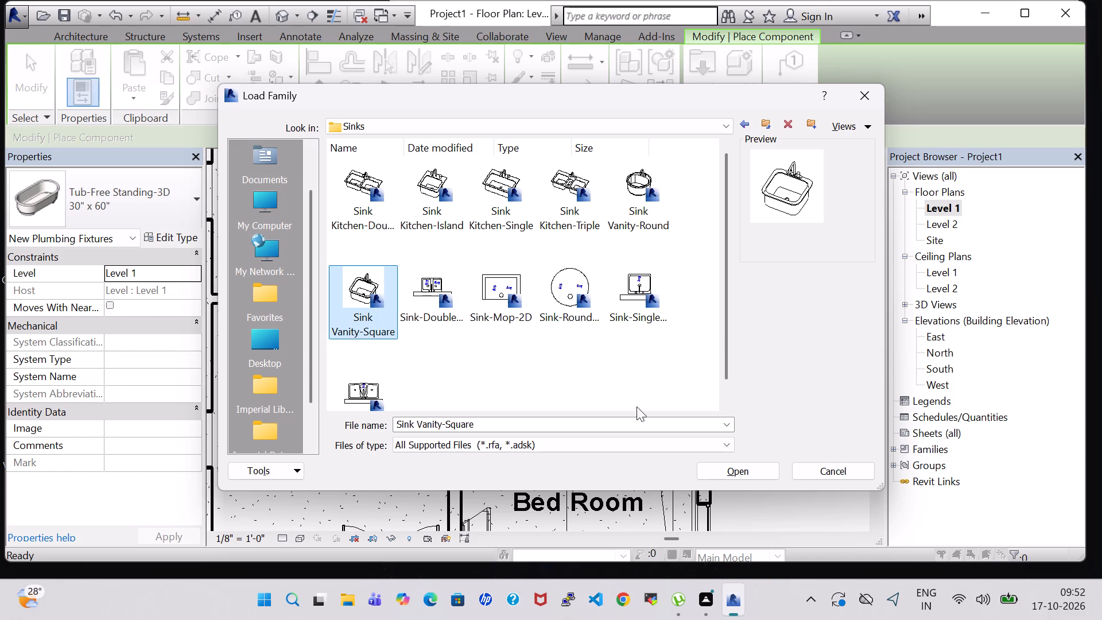
left_click(758, 466)
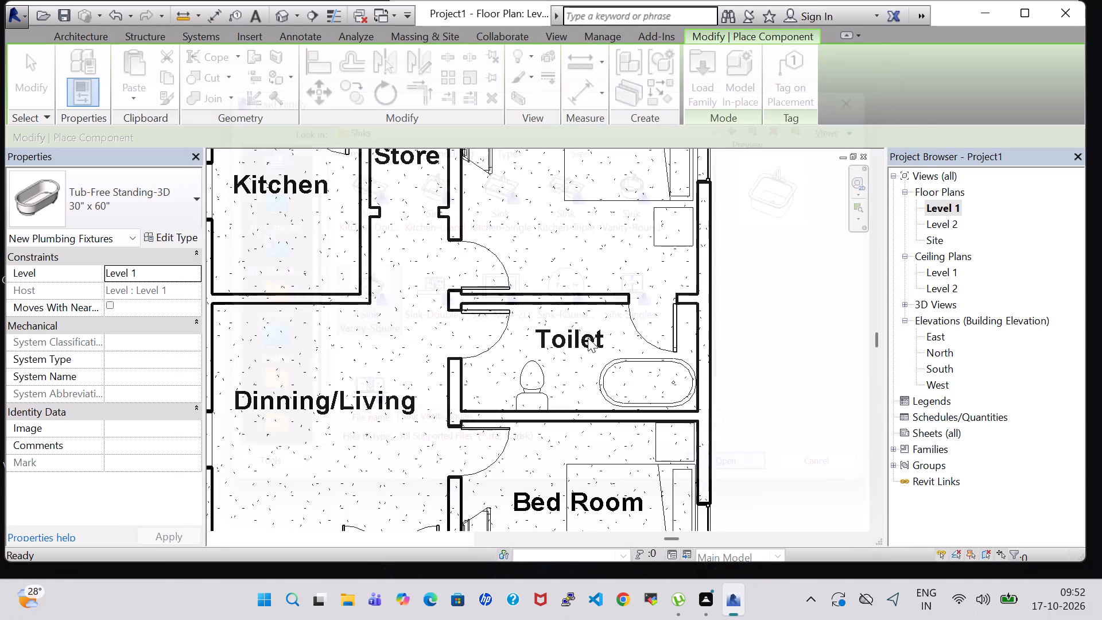
Place a Sink Vanity-Square 20" x 18" with its back against the Toilet room's west wall, between the door and the south wall.
scroll(572, 325, "up", 4)
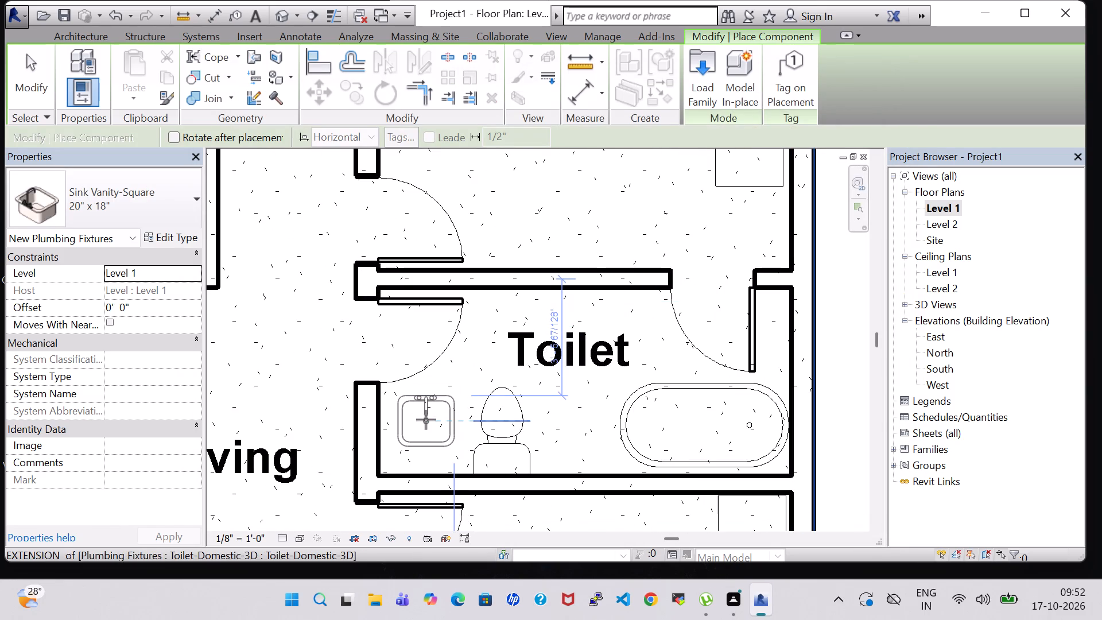
key("space")
scroll(416, 420, "up", 4)
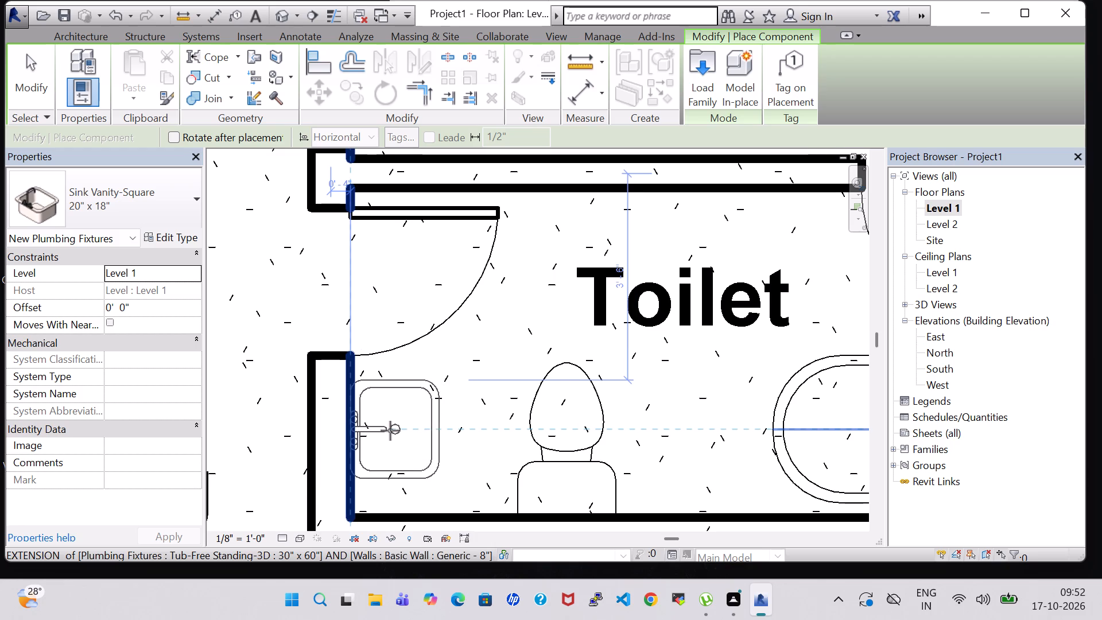
left_click(390, 431)
key("Escape")
key("Escape")
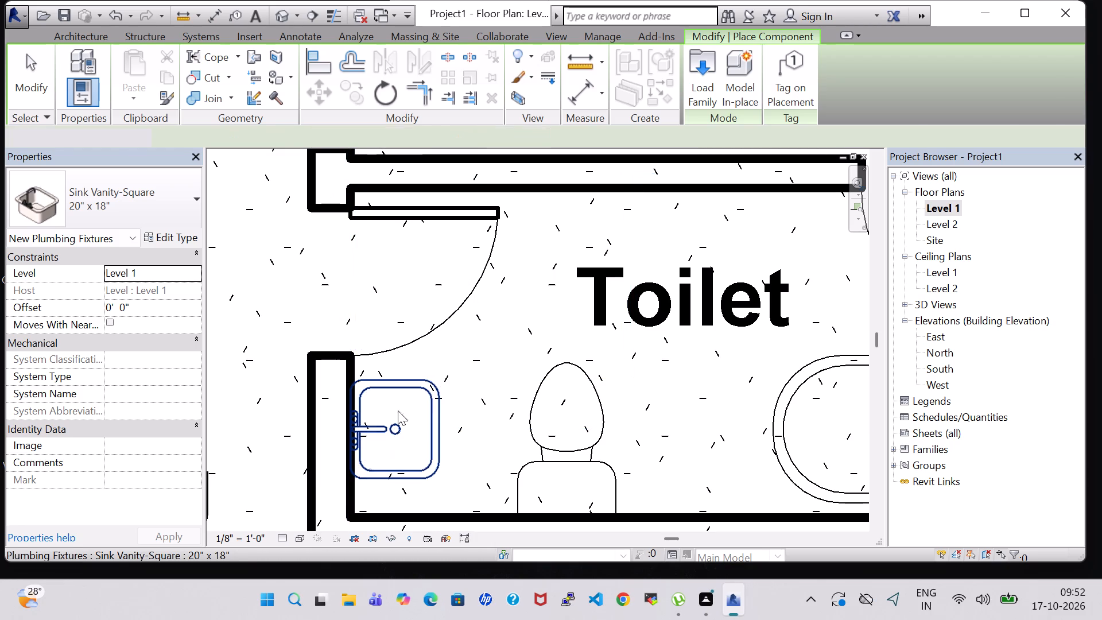
Set the offset of the Toilet room's 20" x 18" vanity sink to 2' 0" above Level 1.
left_click(397, 383)
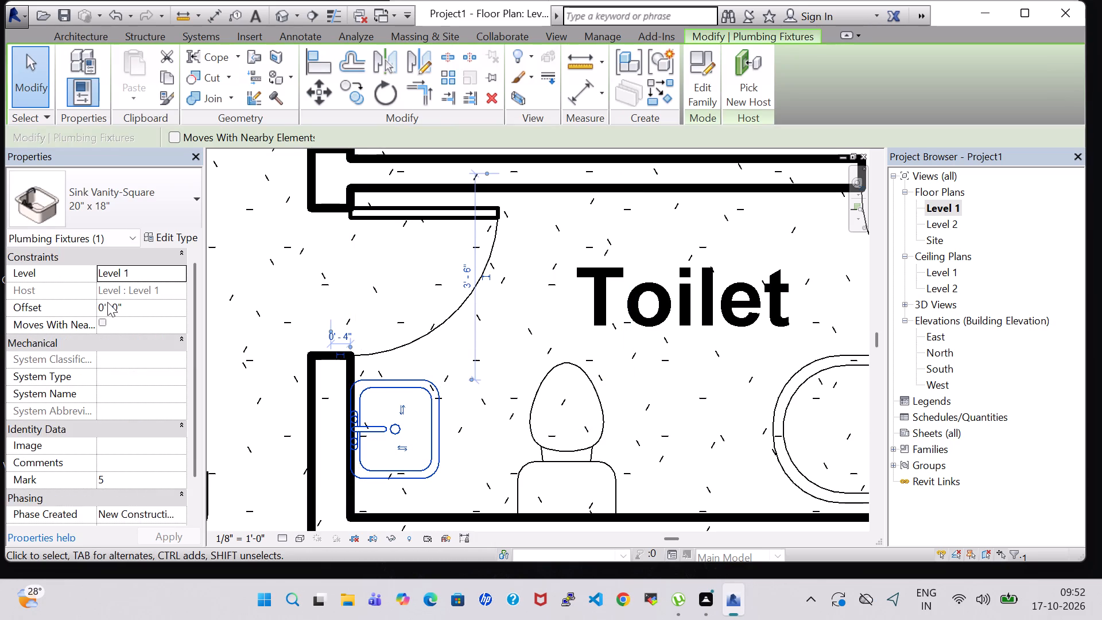
left_click(107, 302)
key("Left")
key("BackSpace")
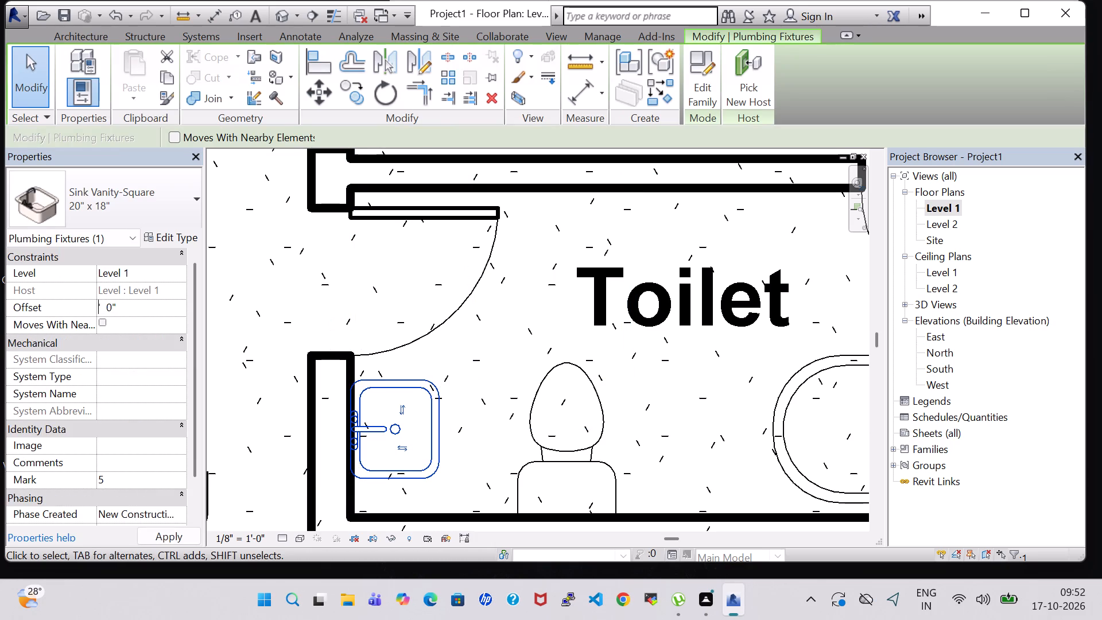
key("2")
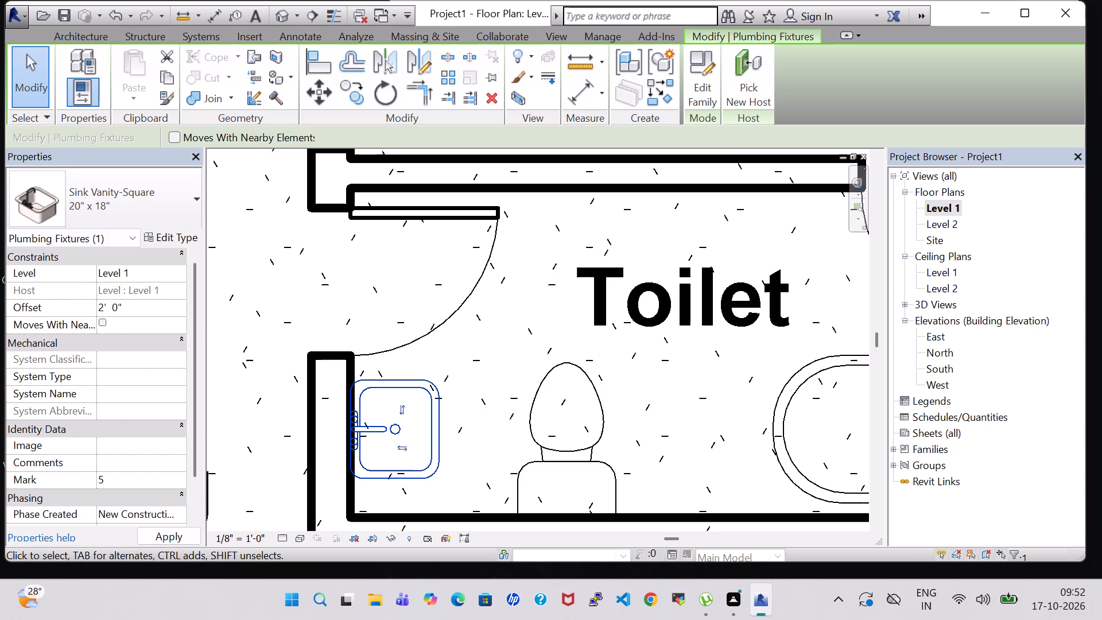
key("Return")
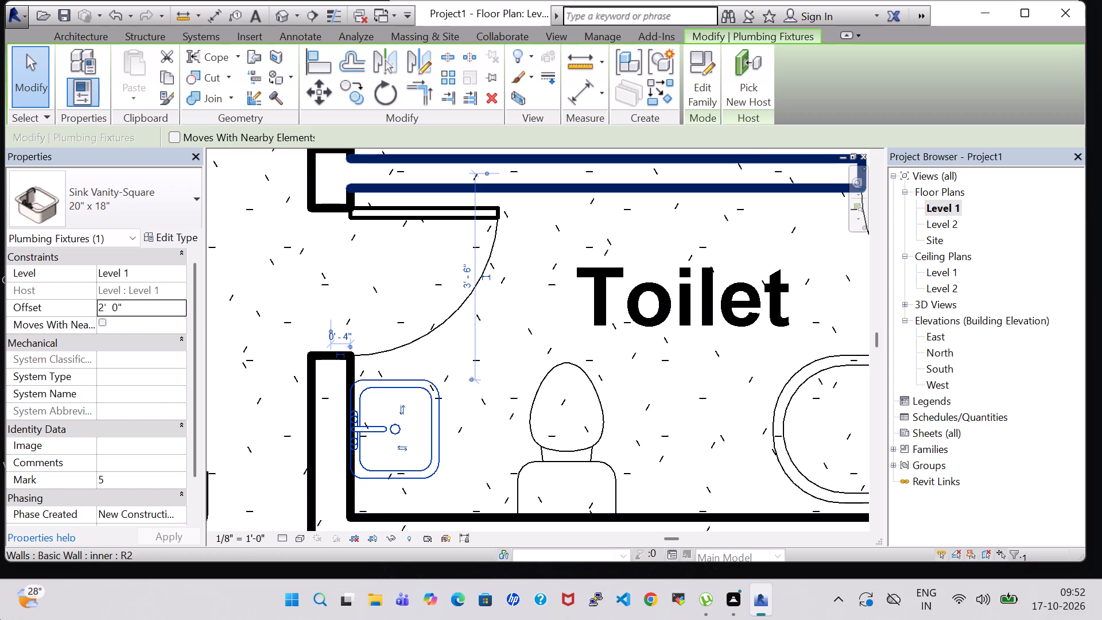
scroll(566, 193, "down", 8)
scroll(665, 269, "down", 4)
middle_click_drag(642, 277, 641, 293)
scroll(641, 296, "down", 1)
scroll(746, 332, "up", 5)
left_click(746, 332)
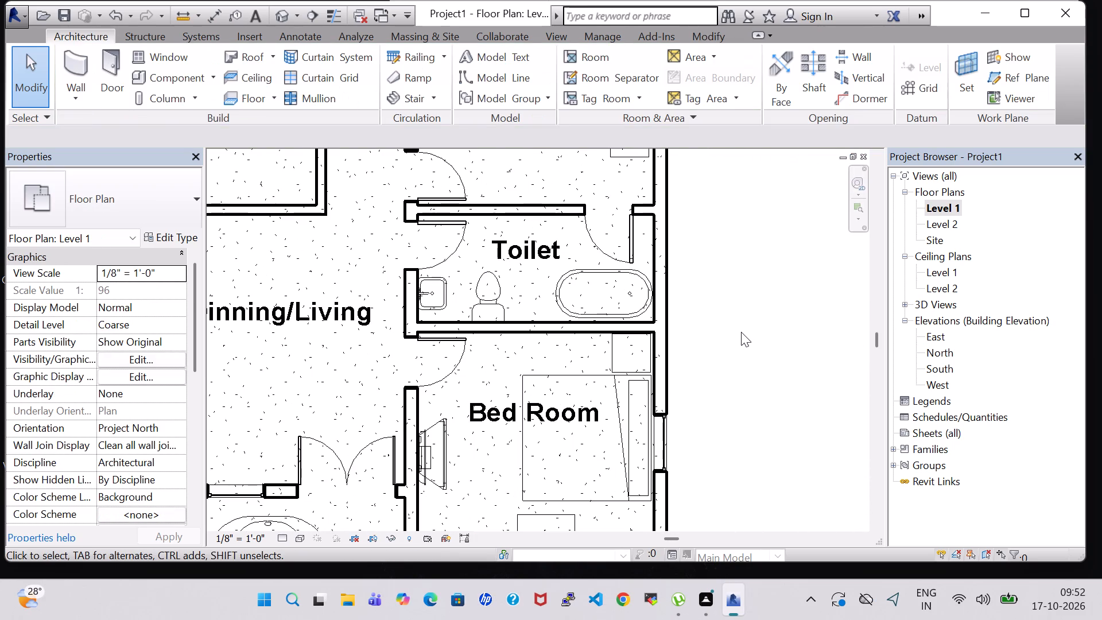
Examine the Toilet room's sink and the surrounding rooms in the 3D view.
scroll(737, 332, "down", 1)
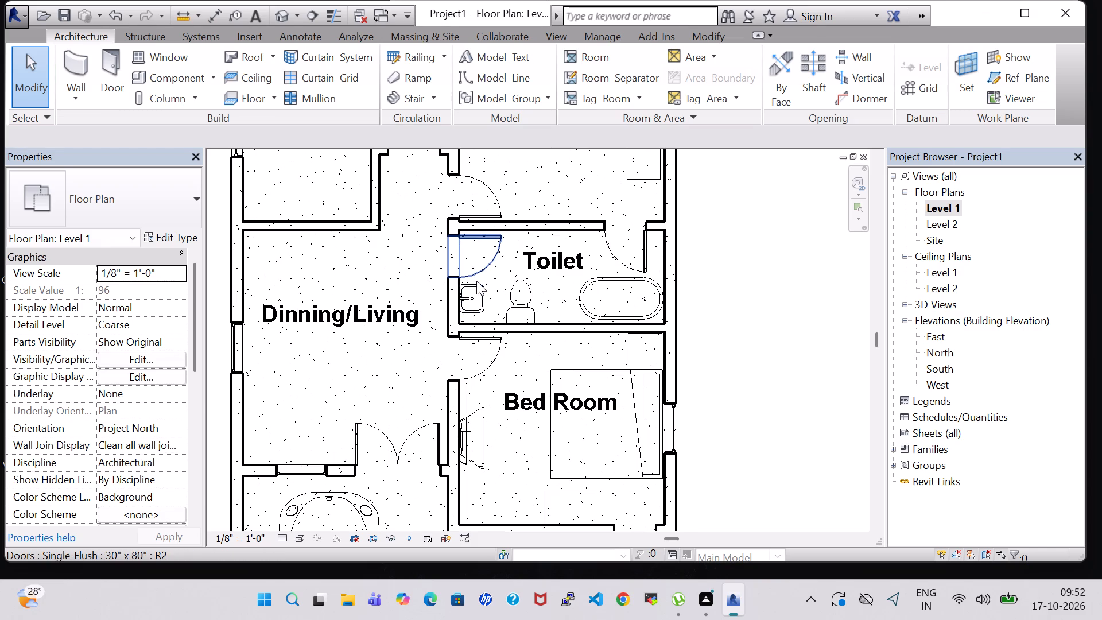
left_click(478, 286)
left_click(757, 306)
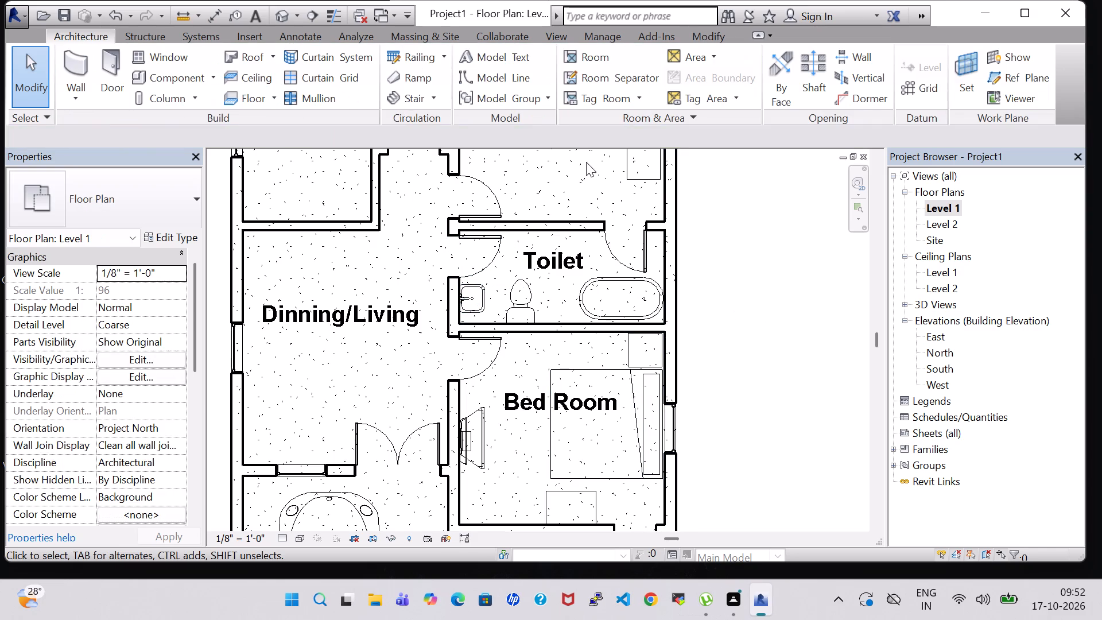
left_click(286, 14)
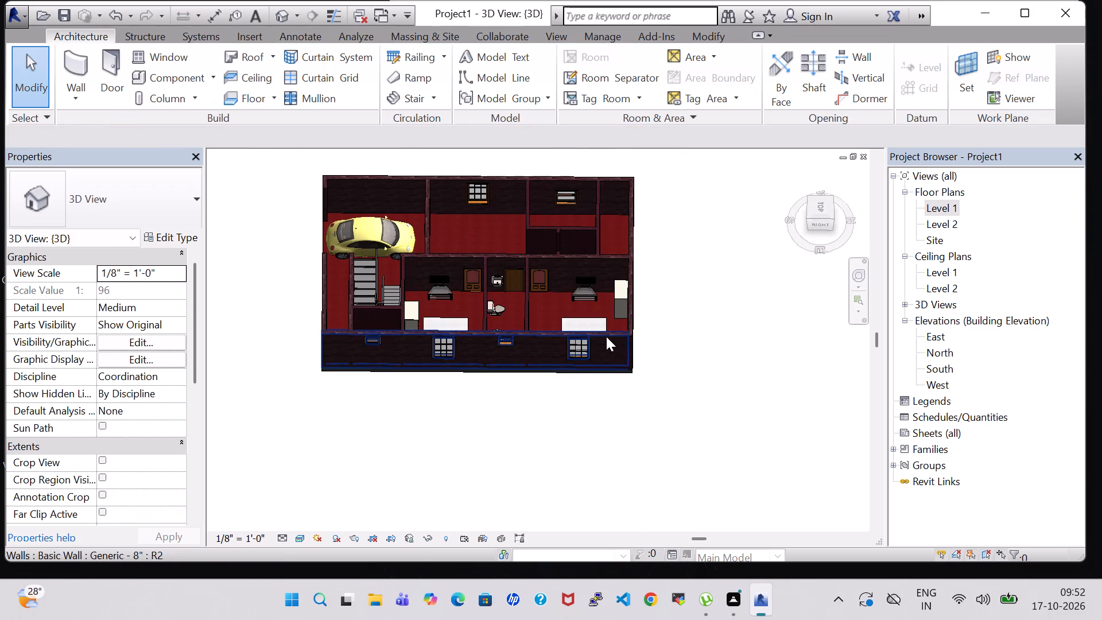
middle_click_drag(684, 294, 685, 399, "shift")
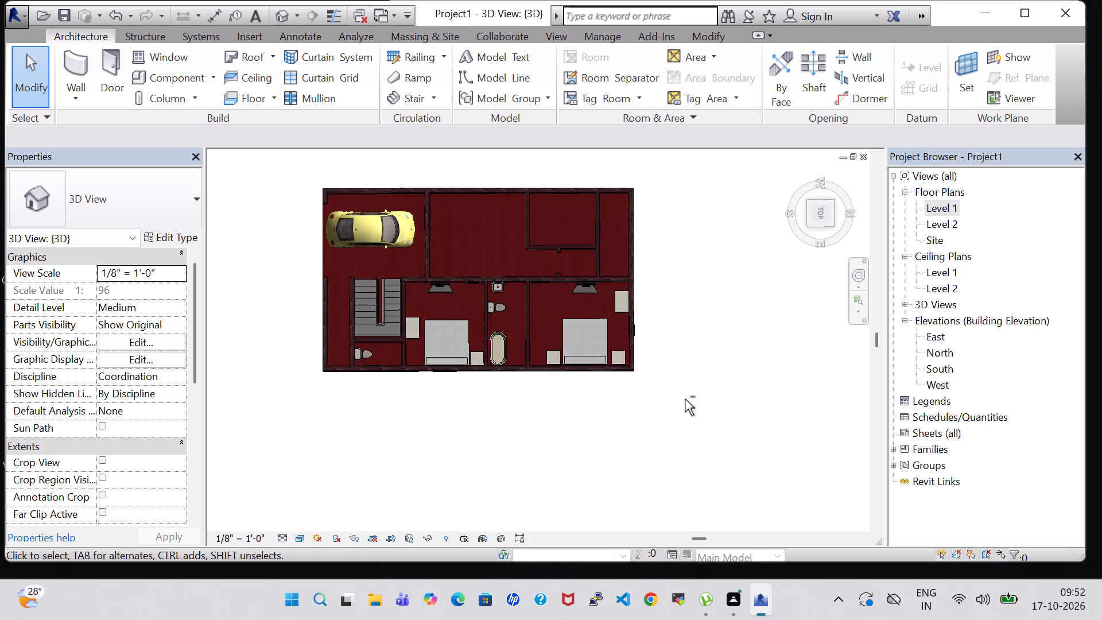
scroll(685, 399, "up", 4)
middle_click_drag(654, 297, 637, 226, "shift")
scroll(654, 327, "up", 1, "shift")
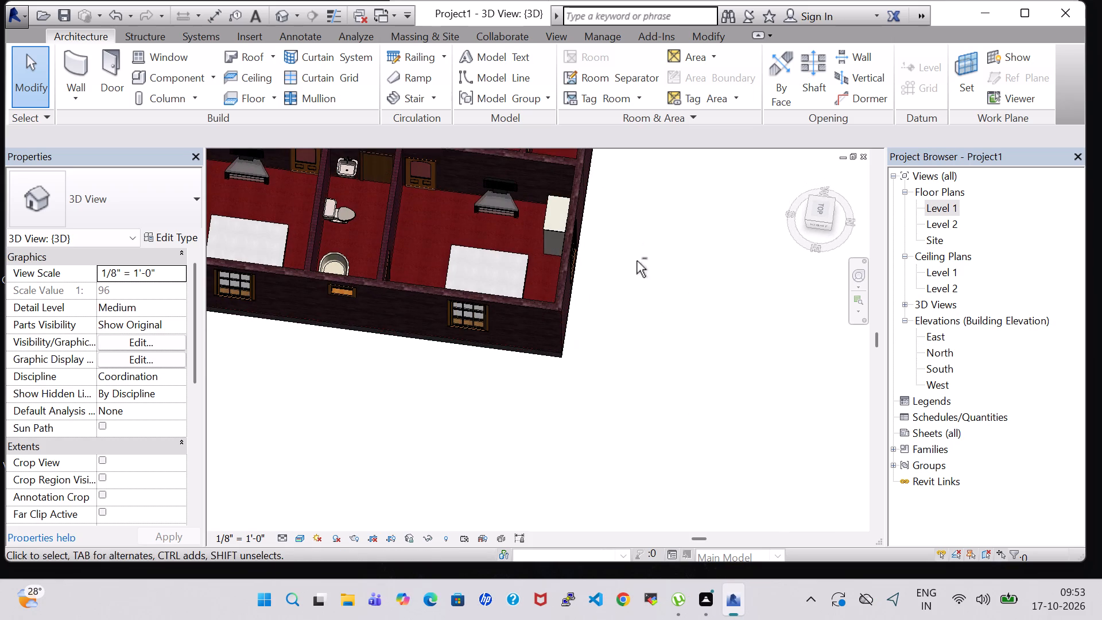
middle_click_drag(629, 329, 661, 289)
On Level 1, place a Sink Vanity-Square 20" x 18" with its back against the Bath's east wall, its near edge about 3'-2" from the south wall.
double_click(933, 206)
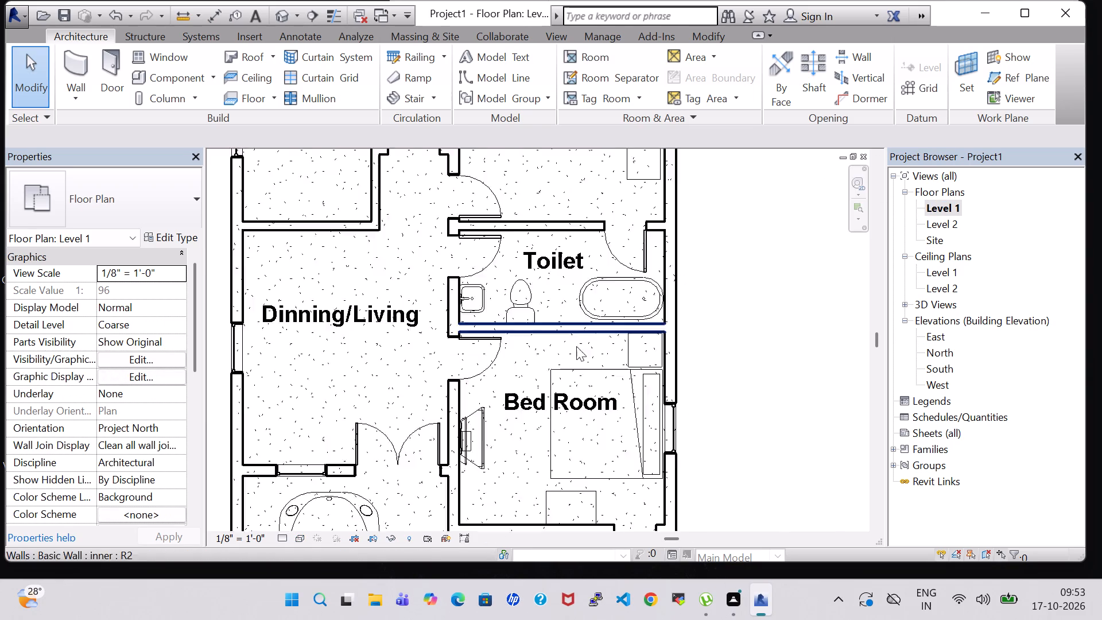
scroll(576, 360, "down", 6)
middle_click_drag(706, 214, 705, 251)
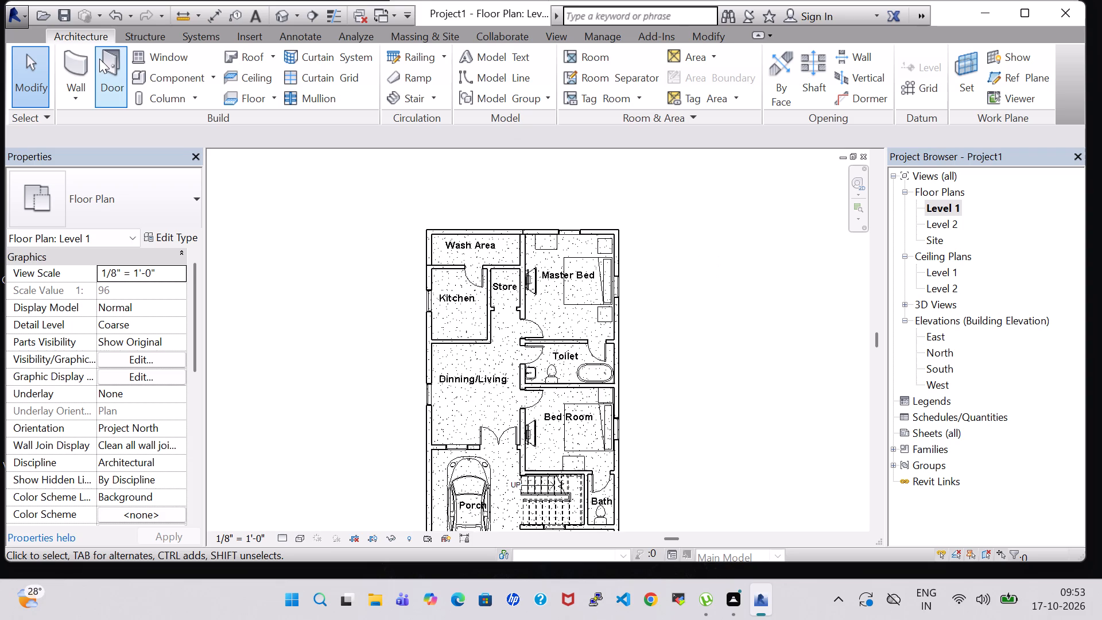
left_click(173, 76)
scroll(645, 386, "up", 3)
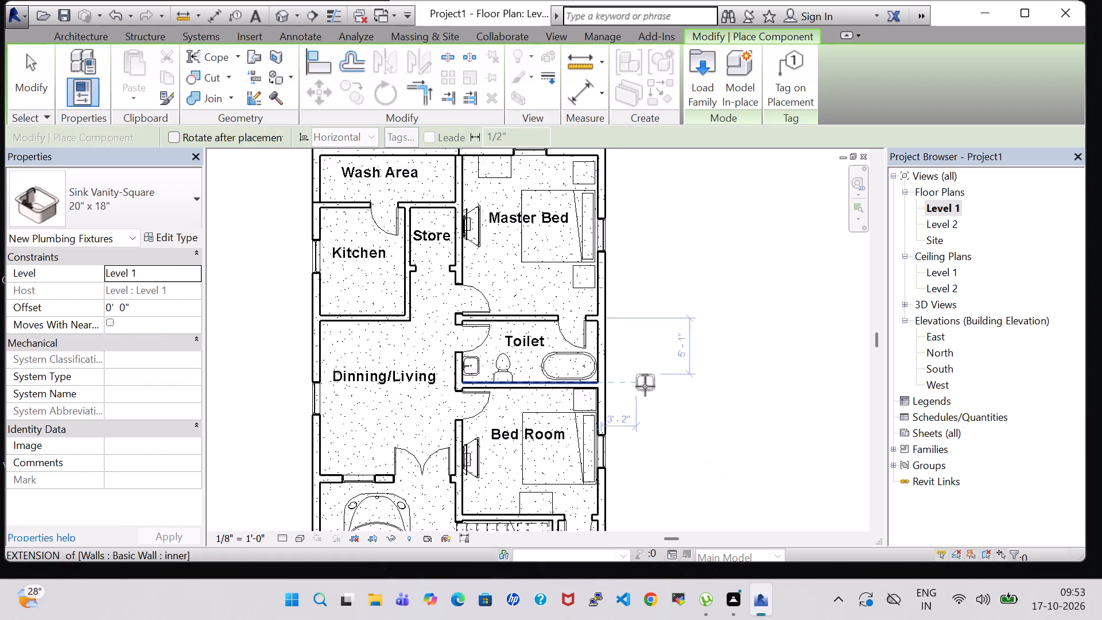
scroll(645, 386, "up", 2)
scroll(645, 386, "down", 4)
middle_click_drag(646, 393, 653, 308)
scroll(653, 308, "up", 6)
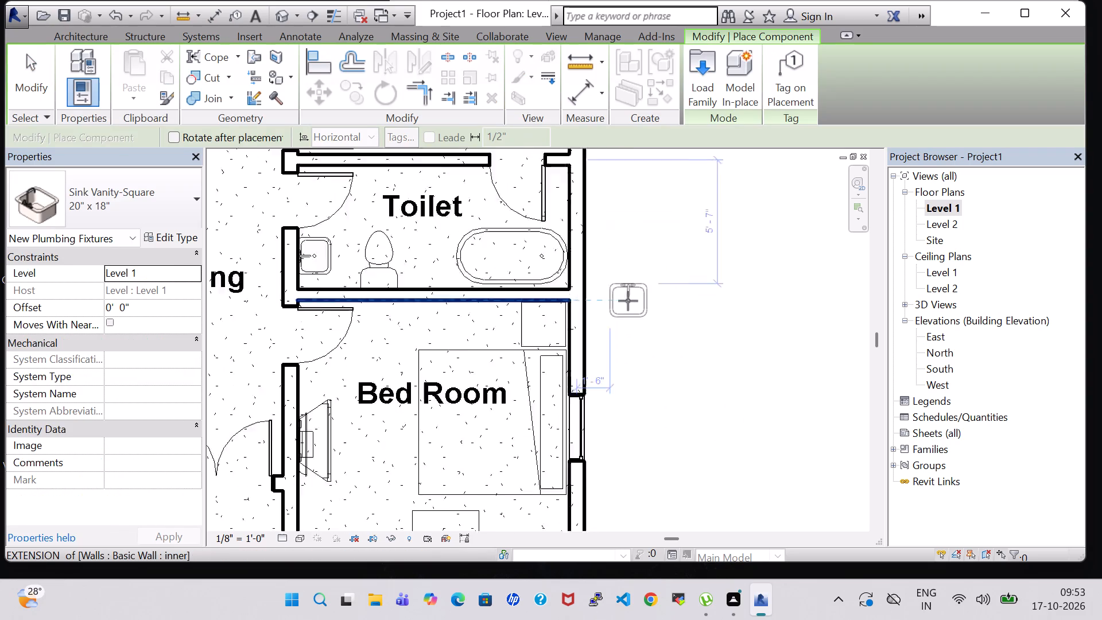
scroll(628, 301, "up", 5)
middle_click_drag(665, 389, 667, 164)
scroll(668, 173, "down", 3)
middle_click_drag(716, 459, 707, 232)
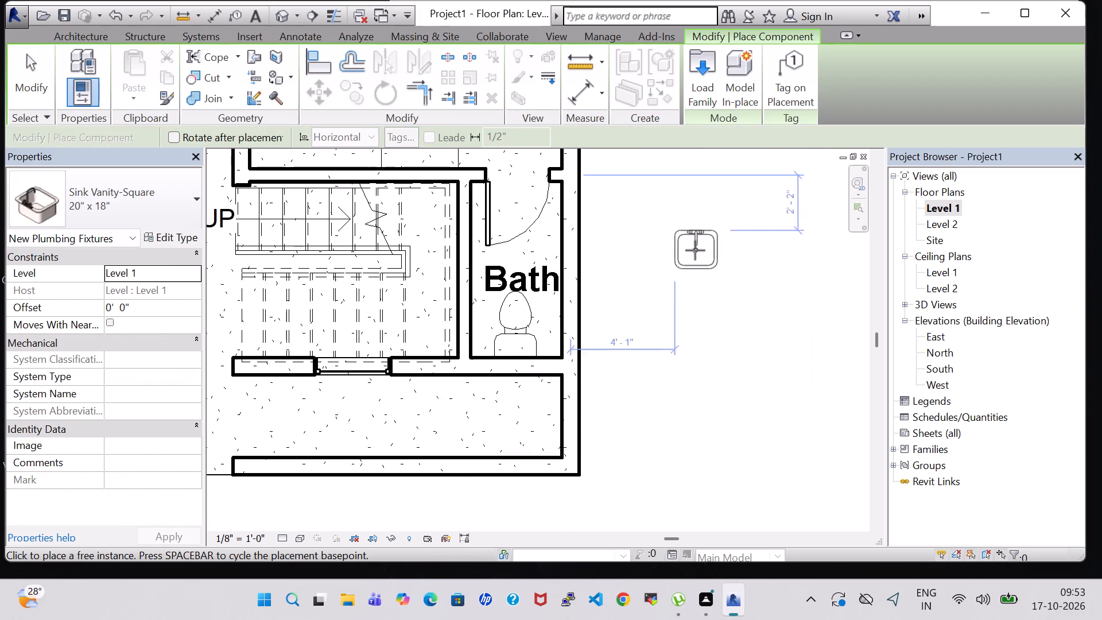
scroll(695, 250, "up", 3)
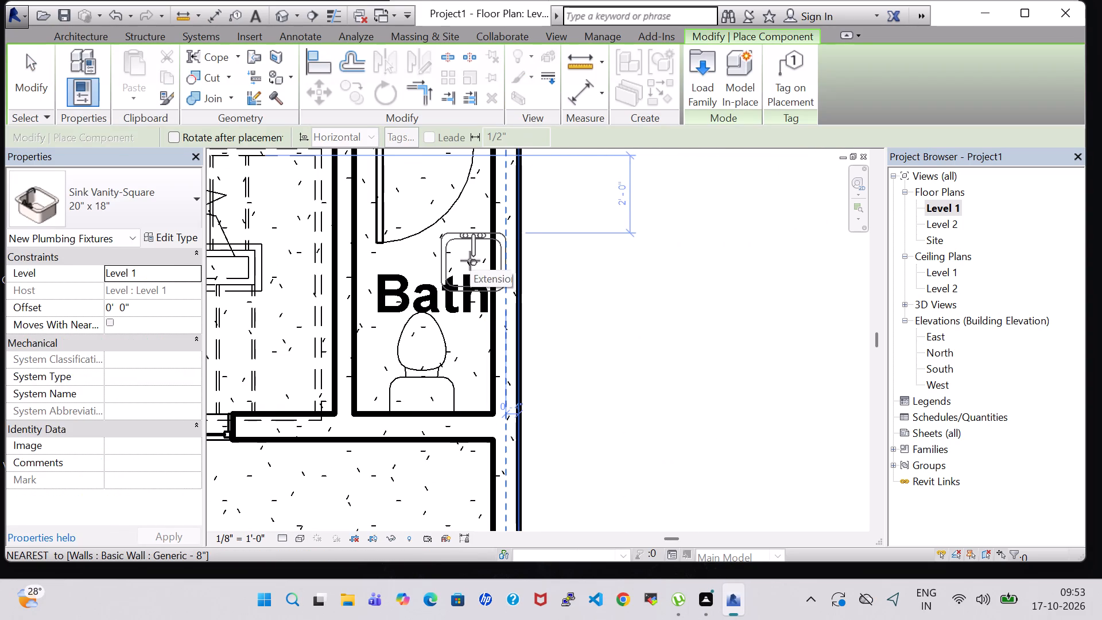
key("space")
key("space")
key("space")
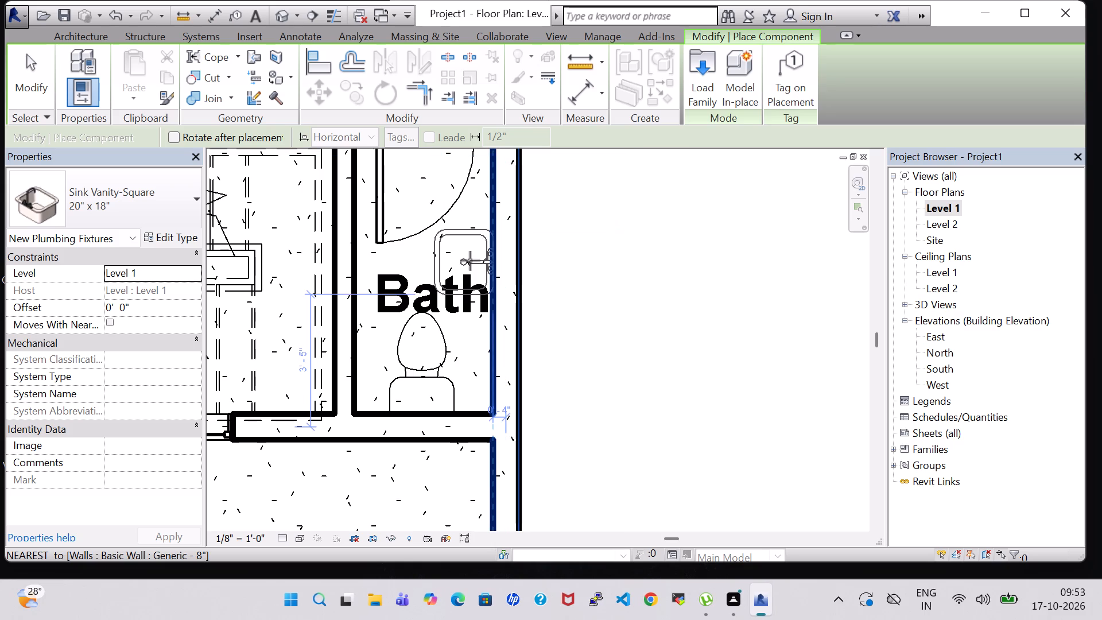
scroll(463, 258, "up", 5)
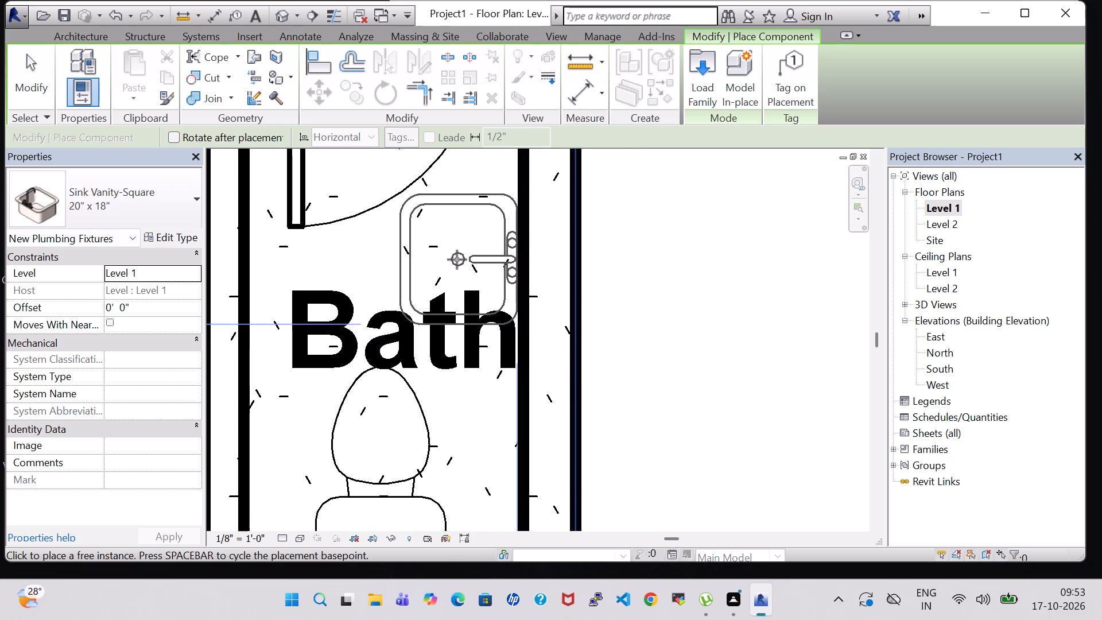
left_click(457, 259)
key("Escape")
key("Escape")
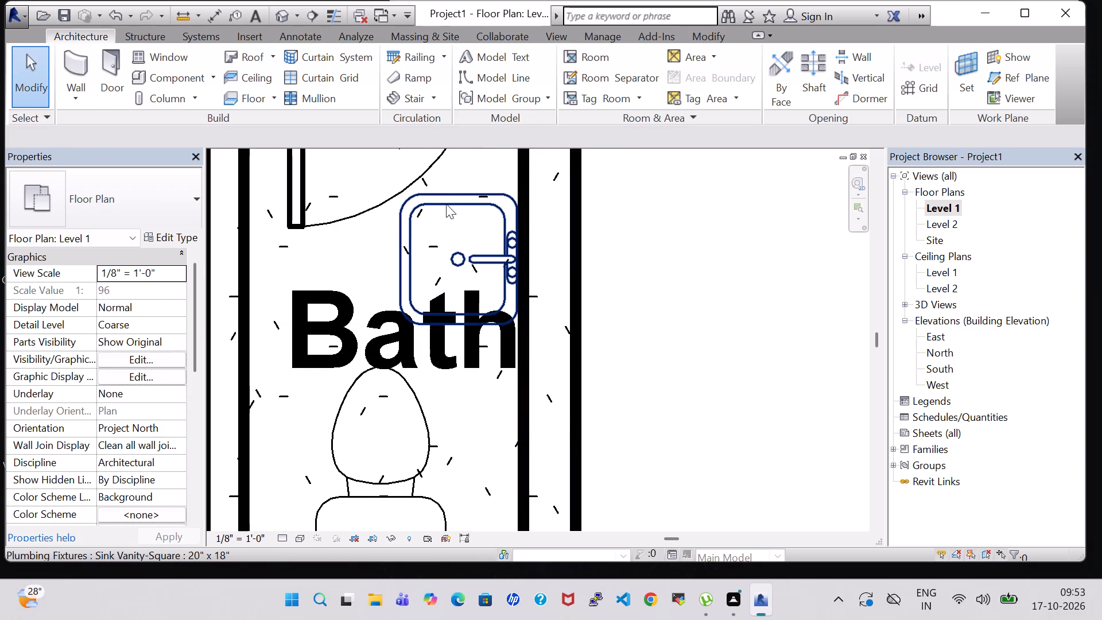
Set the offset of the Bath's vanity sink to 2' 0" above Level 1.
left_click(446, 196)
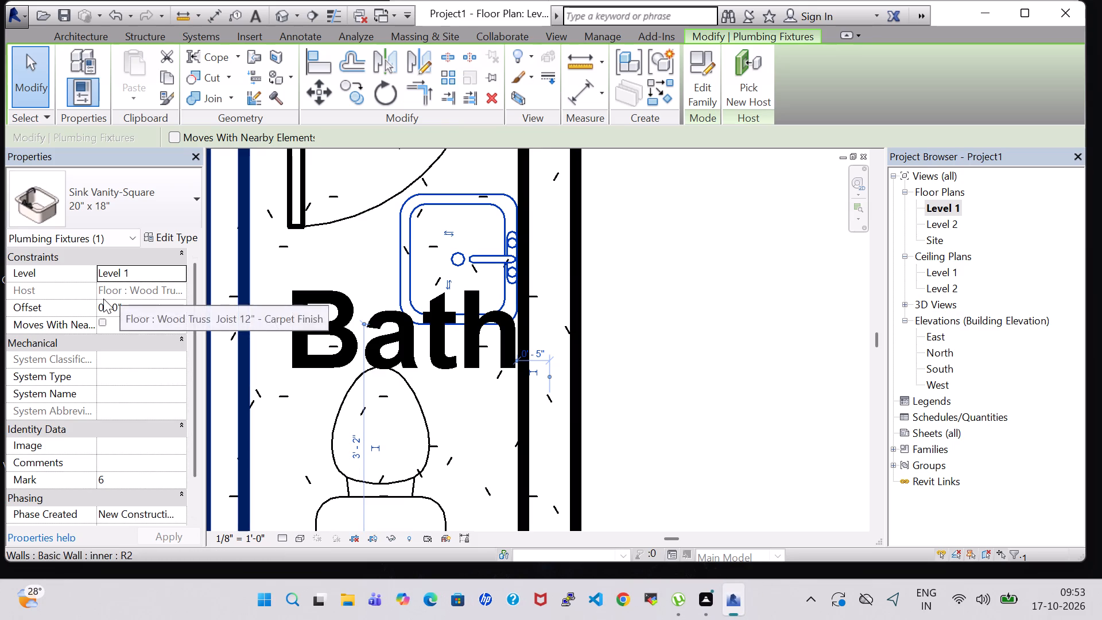
left_click(103, 299)
left_click(105, 306)
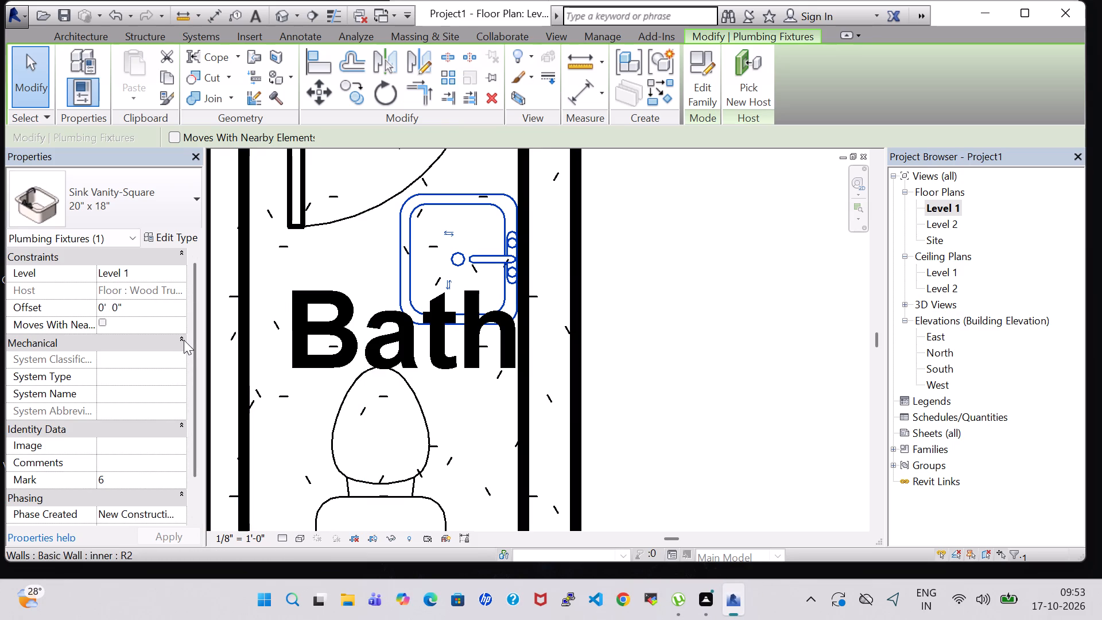
key("BackSpace")
key("2")
key("Return")
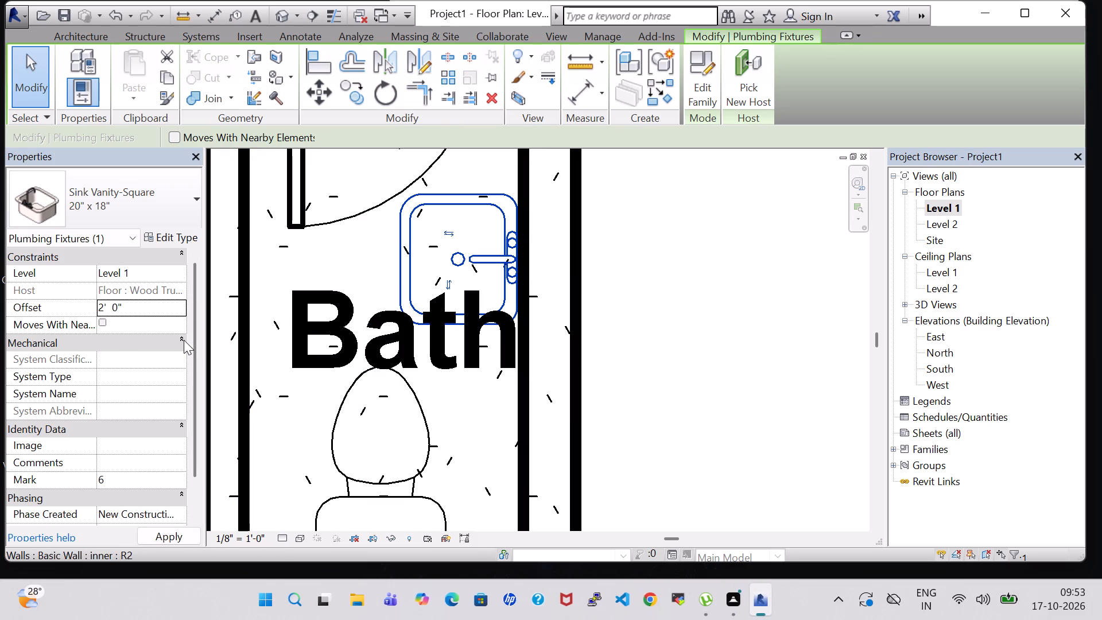
scroll(593, 348, "down", 2)
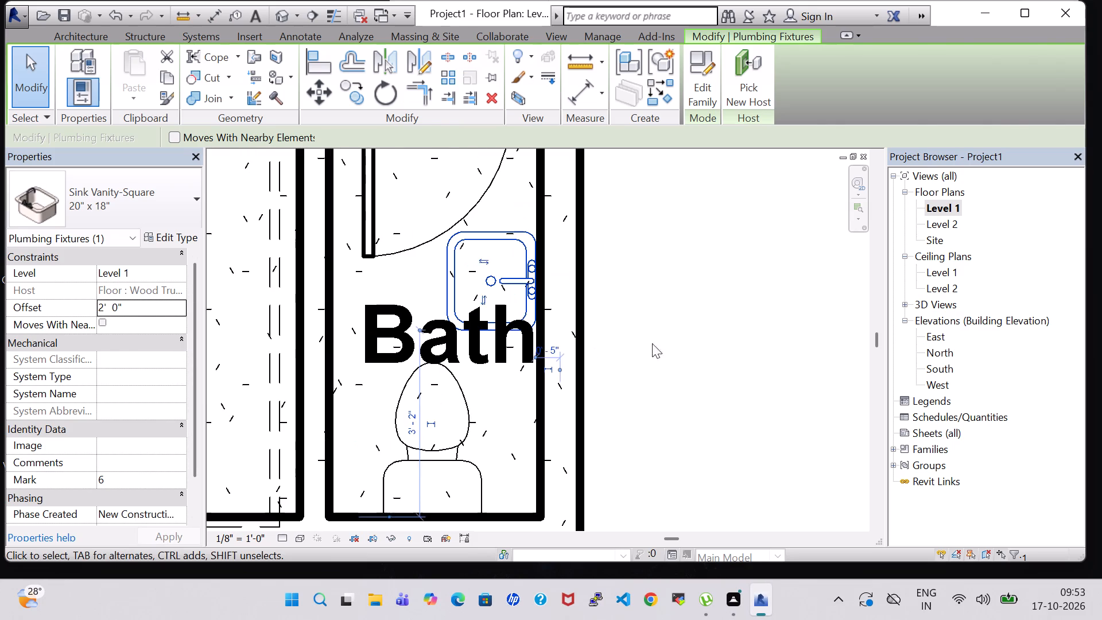
left_click(685, 343)
Inspect the house in the 3D view from several sides and above, checking the Bath, Toilet, bedrooms, stair and porch.
left_click(273, 13)
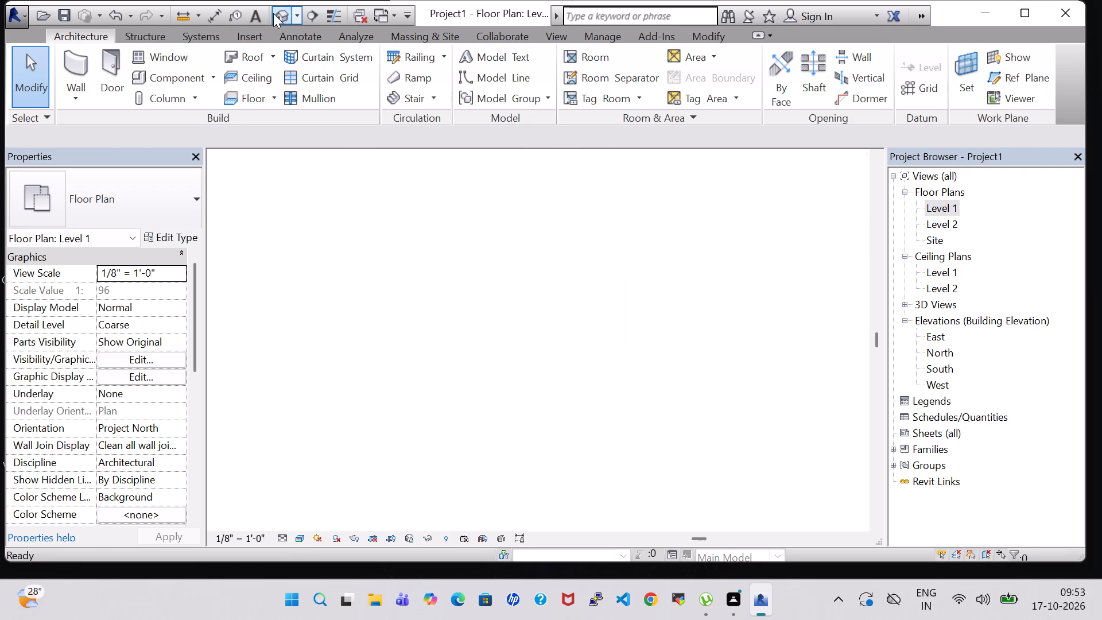
scroll(544, 237, "down", 1)
middle_click_drag(551, 377, 568, 379, "shift")
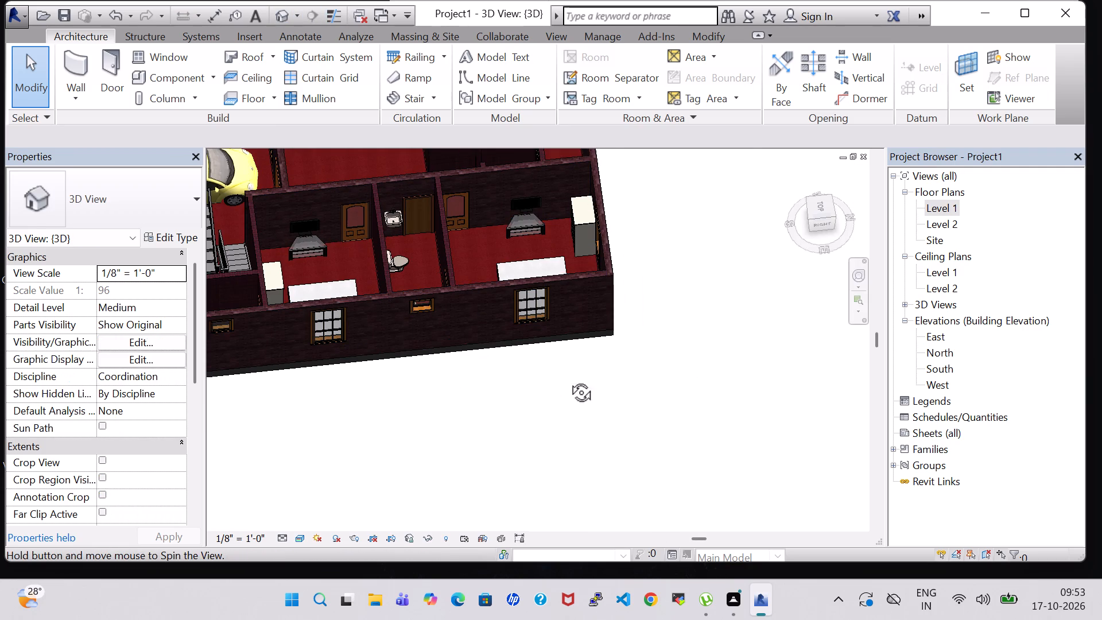
middle_click_drag(568, 379, 695, 324, "shift")
middle_click_drag(730, 403, 730, 377, "shift")
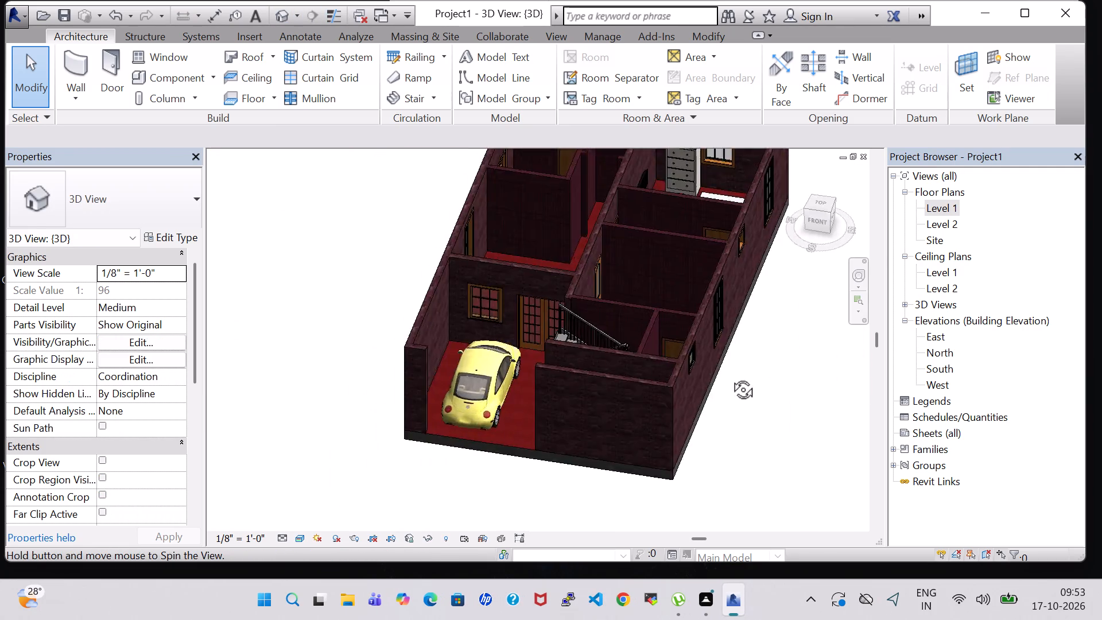
middle_click_drag(730, 377, 638, 415, "shift")
middle_click_drag(638, 396, 597, 406, "shift")
scroll(597, 406, "up", 3)
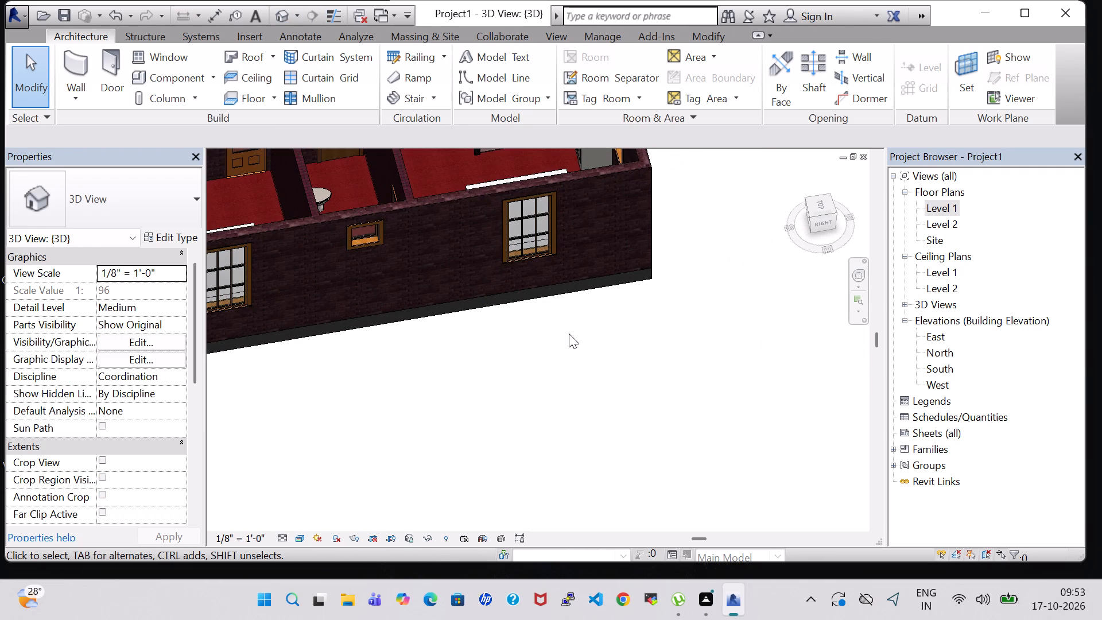
middle_click_drag(372, 359, 443, 365)
middle_click_drag(436, 366, 574, 373)
middle_click_drag(527, 378, 548, 409, "shift")
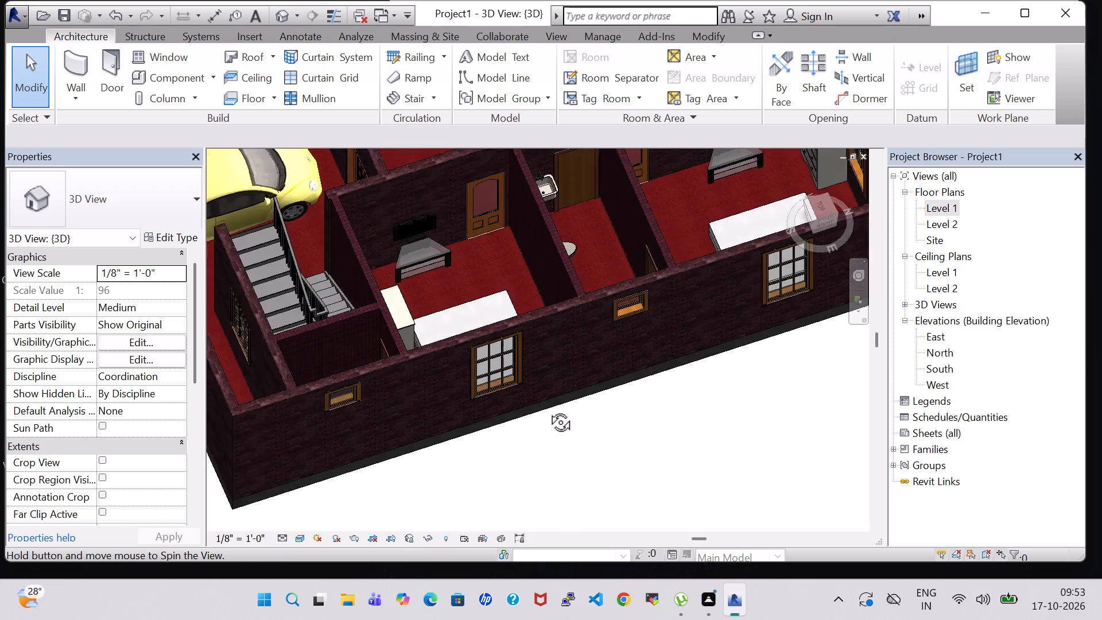
middle_click_drag(548, 409, 572, 450, "shift")
middle_click_drag(486, 197, 444, 99)
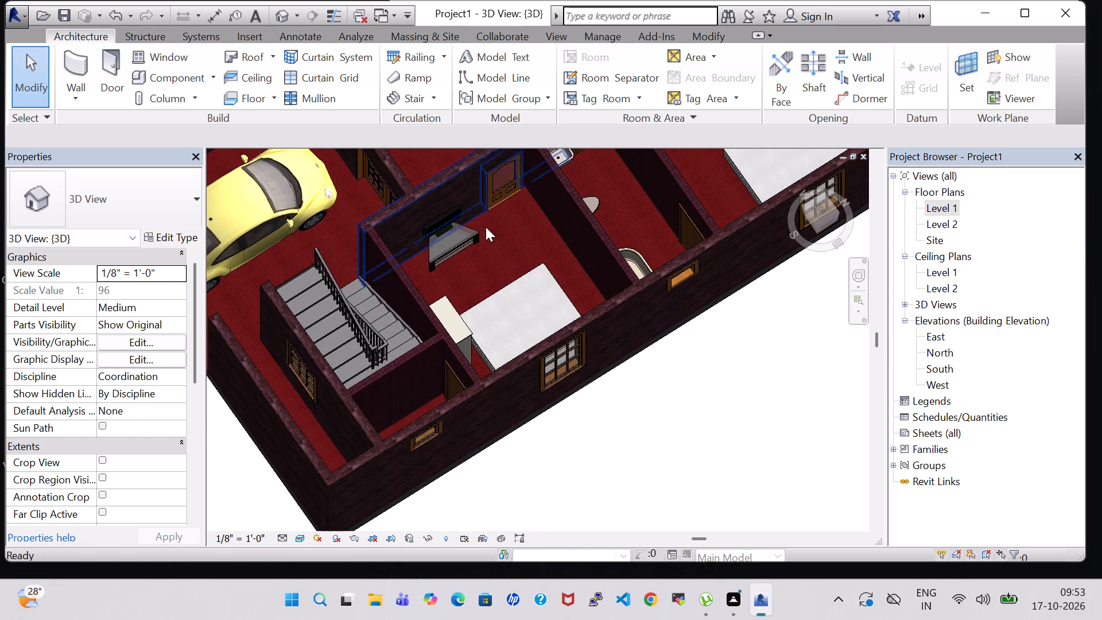
middle_click_drag(564, 458, 669, 424, "shift")
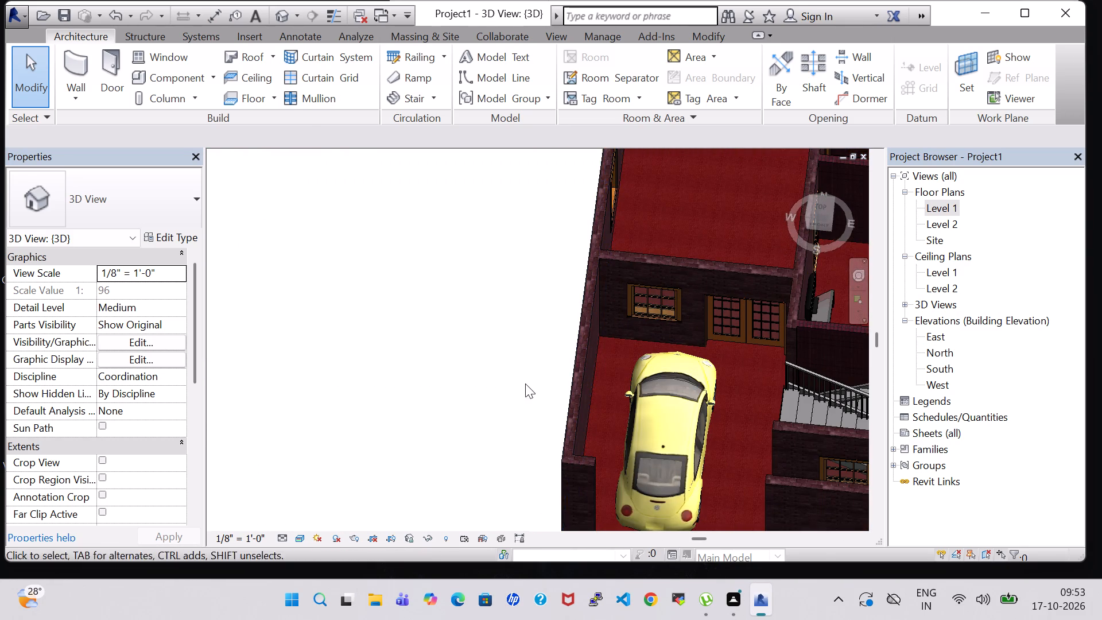
middle_click_drag(525, 383, 207, 322)
middle_click_drag(715, 346, 766, 440, "shift")
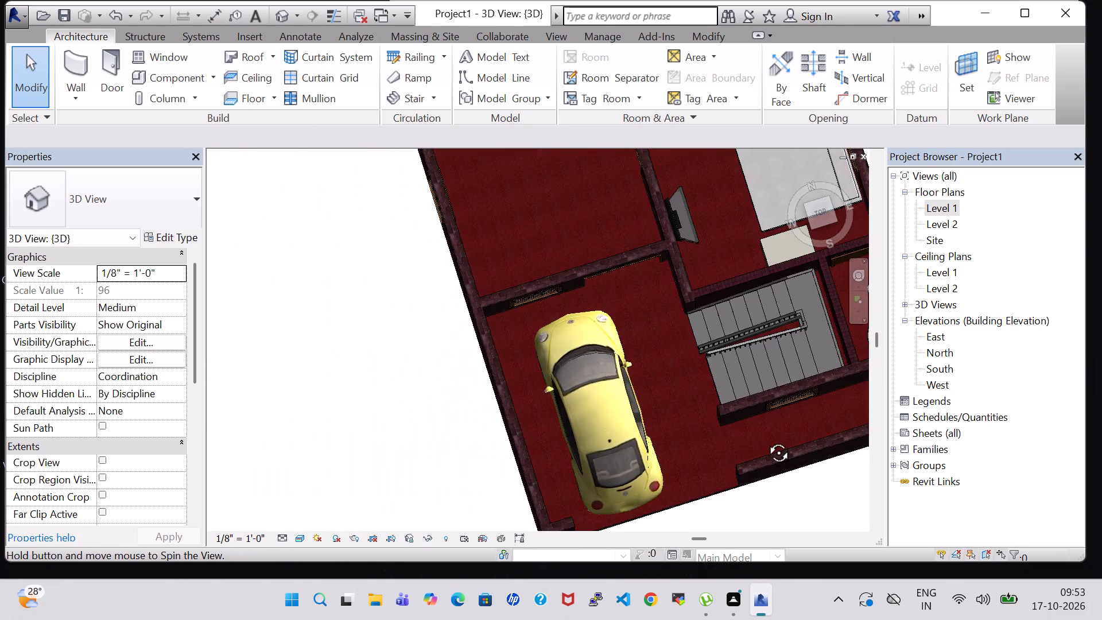
middle_click_drag(766, 440, 740, 448, "shift")
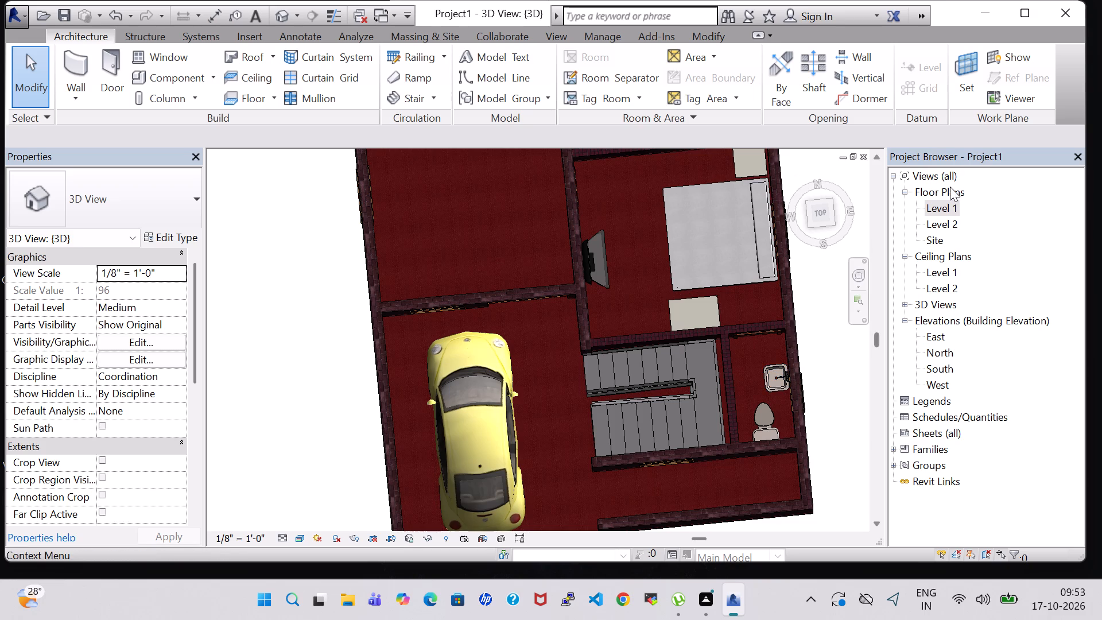
Reopen the Level 1 floor plan and review its room layout from the Bath up to the Kitchen.
double_click(950, 207)
scroll(384, 322, "down", 8)
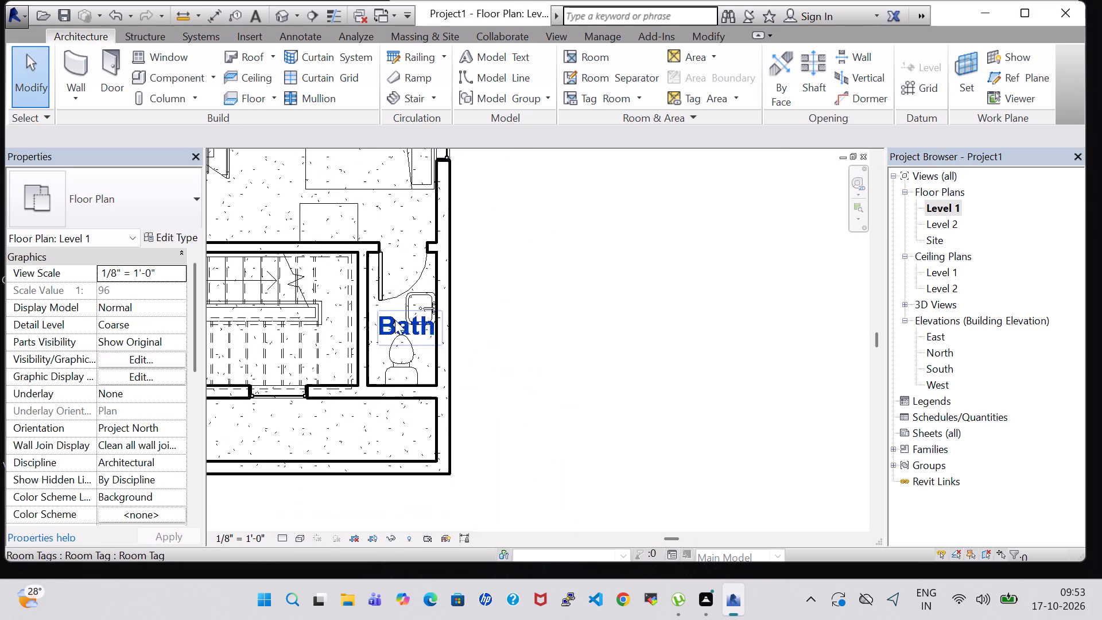
scroll(395, 320, "down", 2)
middle_click_drag(513, 261, 597, 285)
scroll(597, 285, "down", 3)
middle_click_drag(630, 247, 679, 335)
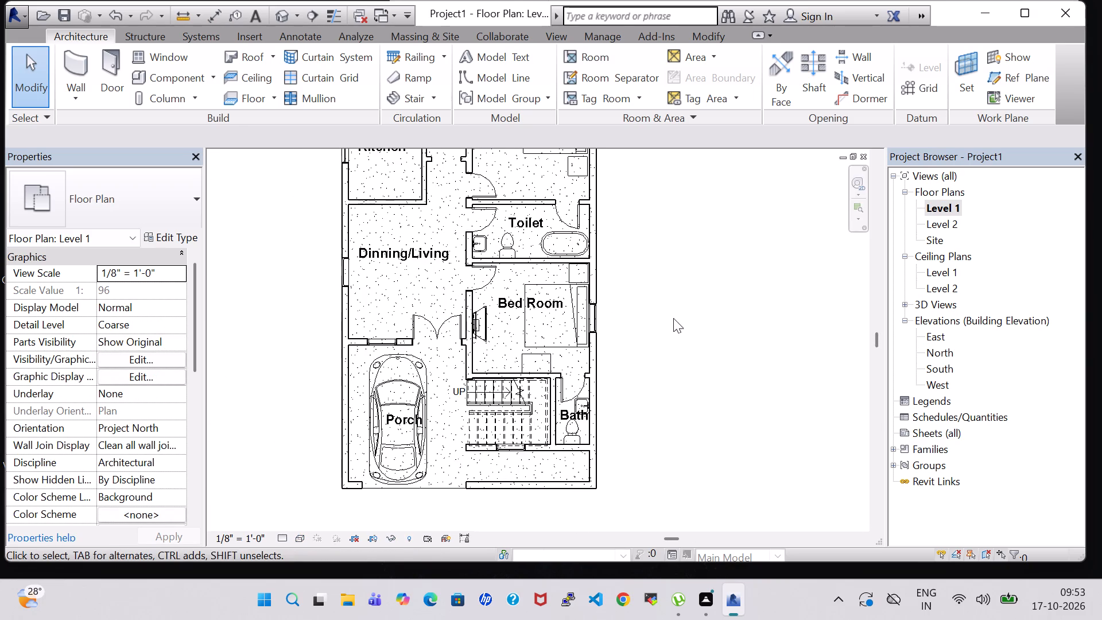
middle_click_drag(669, 298, 682, 348)
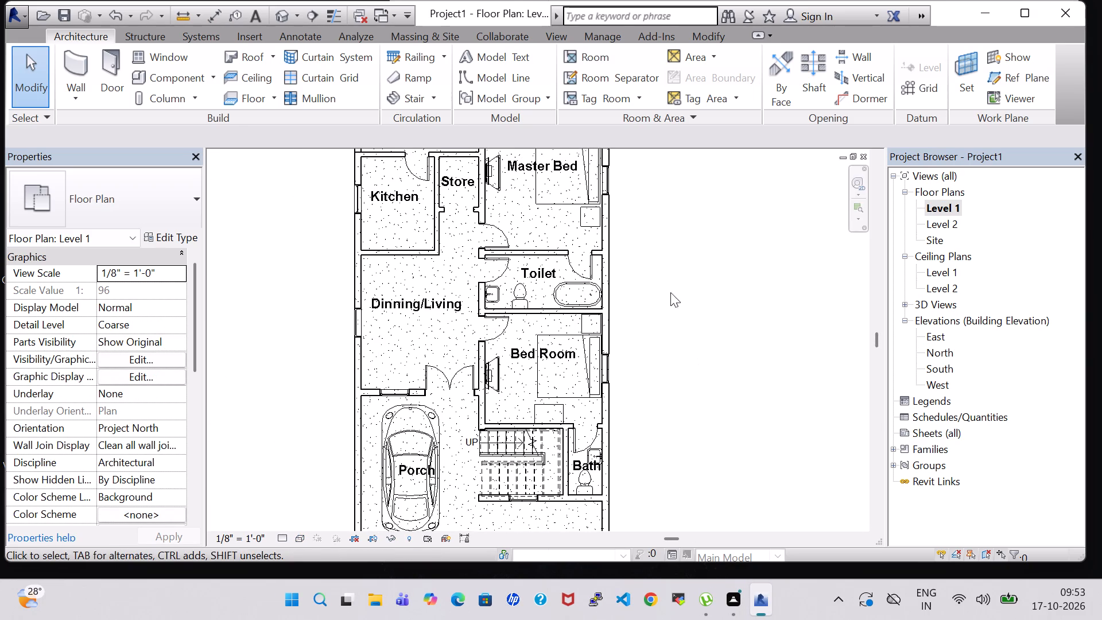
Load the Kitchenette - Small family from the Domestic folder of the Specialty Equipment library for placement on Level 1.
middle_click_drag(659, 283, 696, 382)
scroll(701, 305, "up", 1)
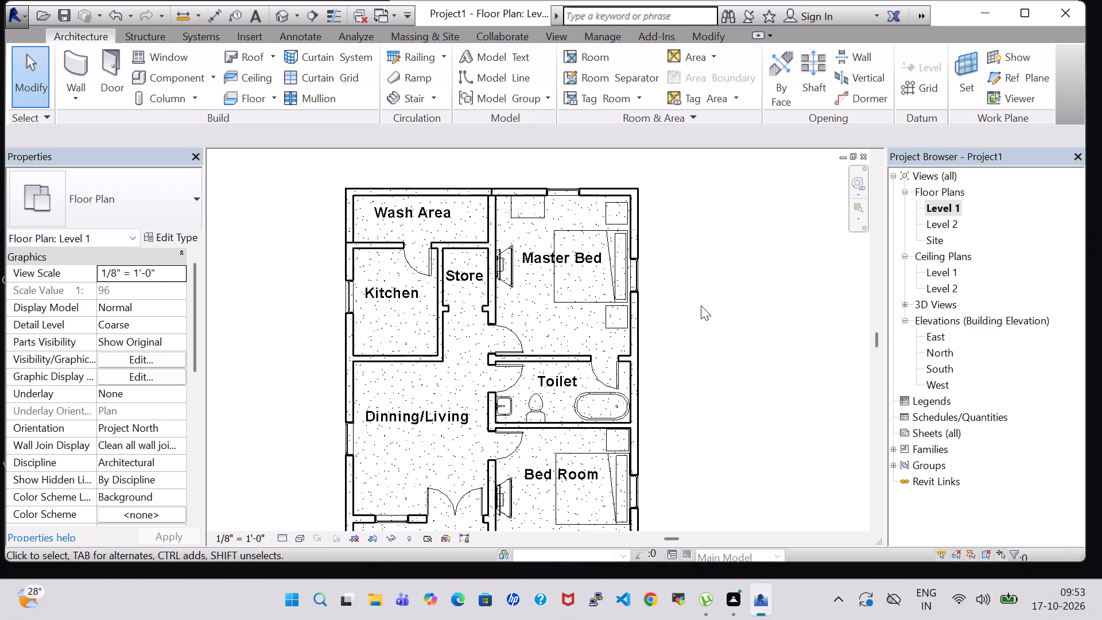
middle_click_drag(701, 305, 699, 273)
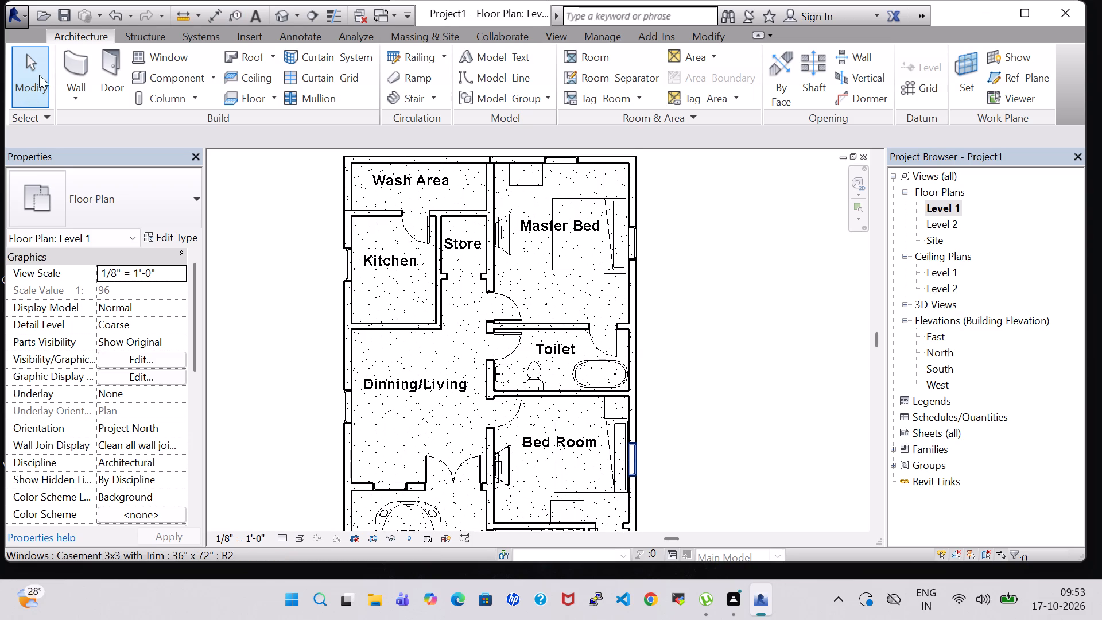
left_click(178, 77)
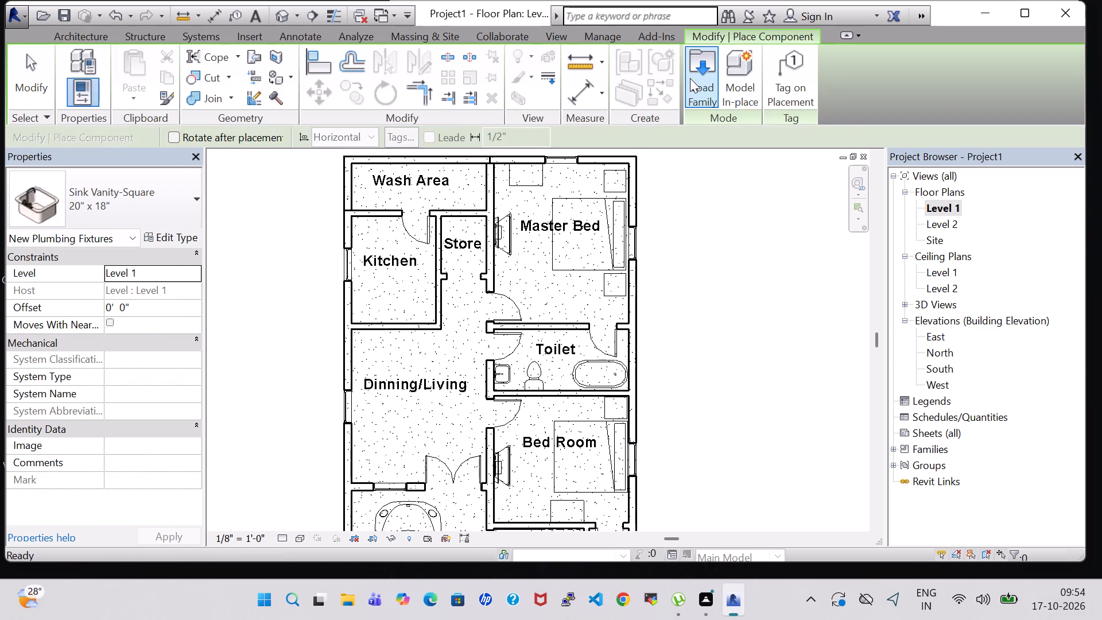
left_click(690, 78)
scroll(577, 270, "down", 1)
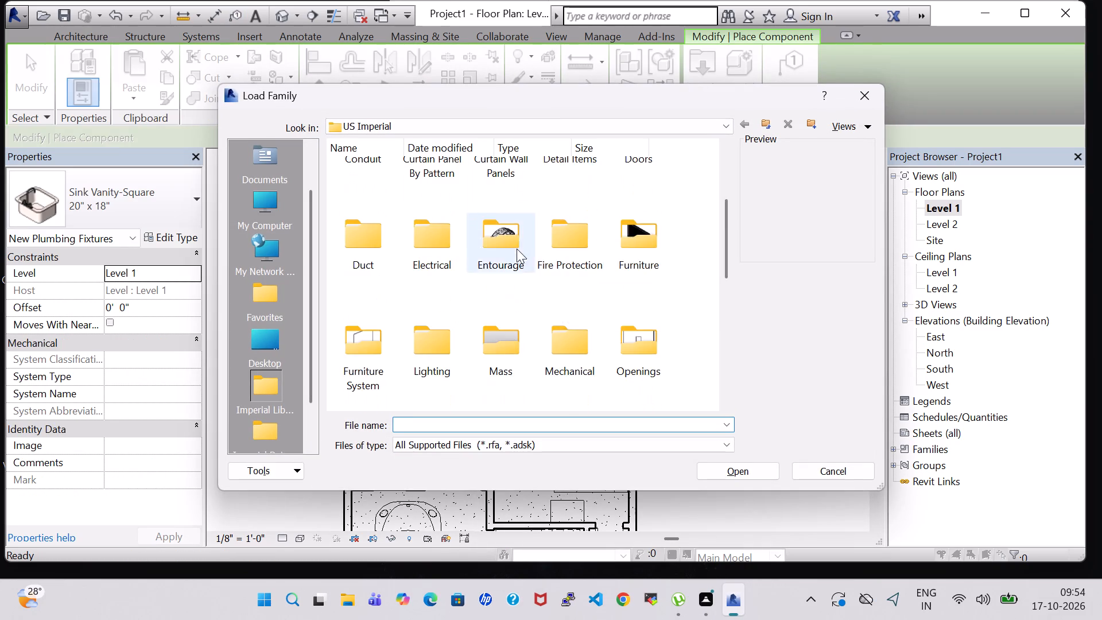
scroll(517, 249, "down", 4)
double_click(433, 179)
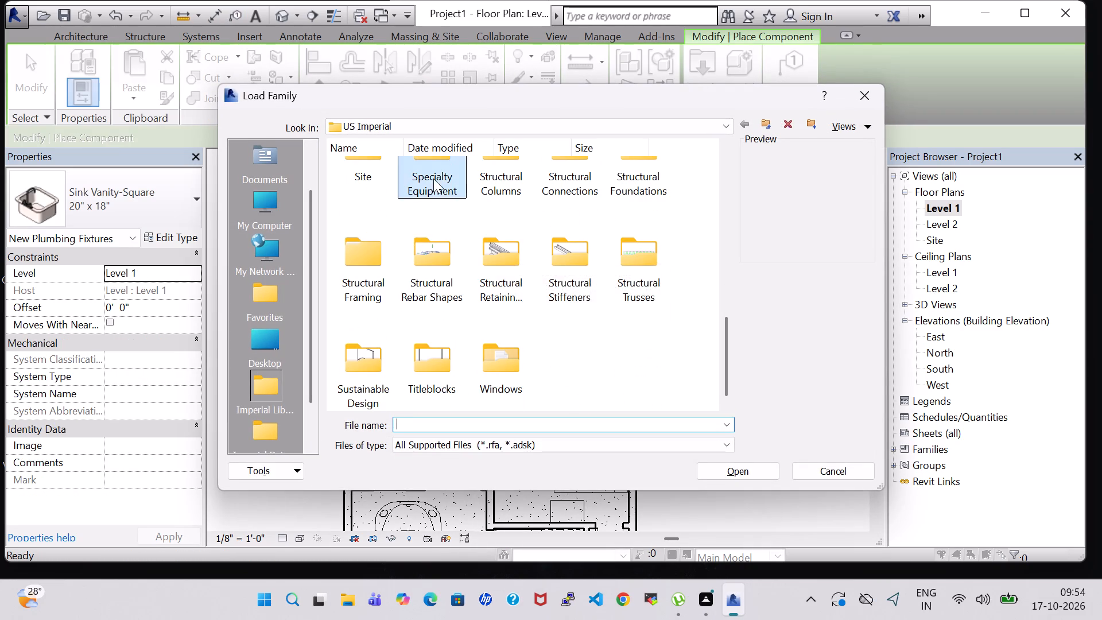
double_click(436, 187)
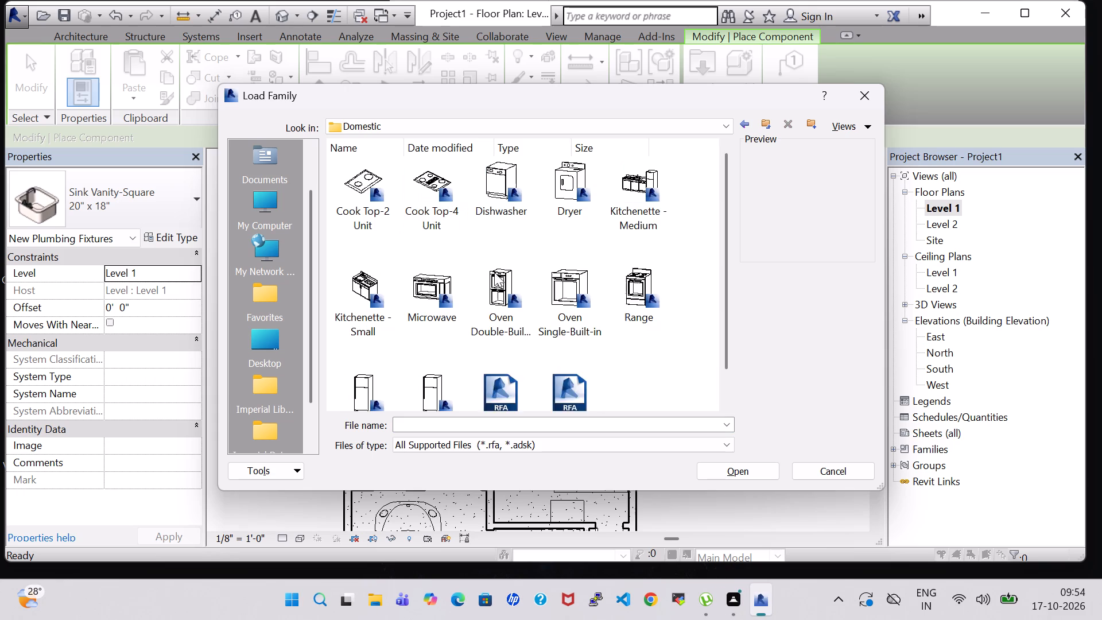
left_click(315, 288)
left_click(350, 286)
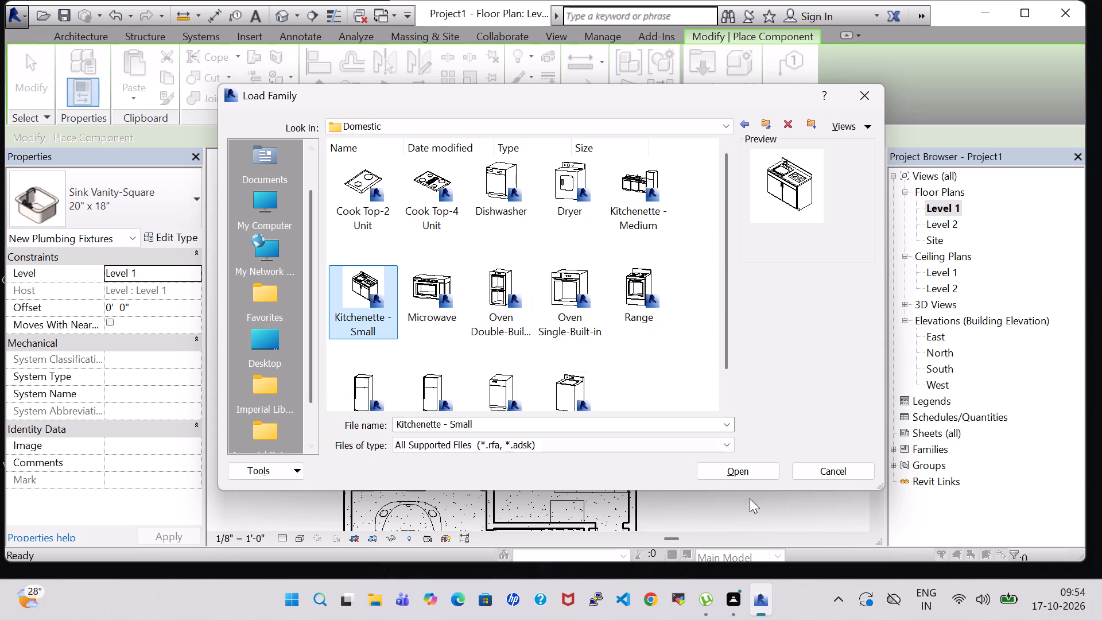
left_click(744, 460)
left_click(758, 472)
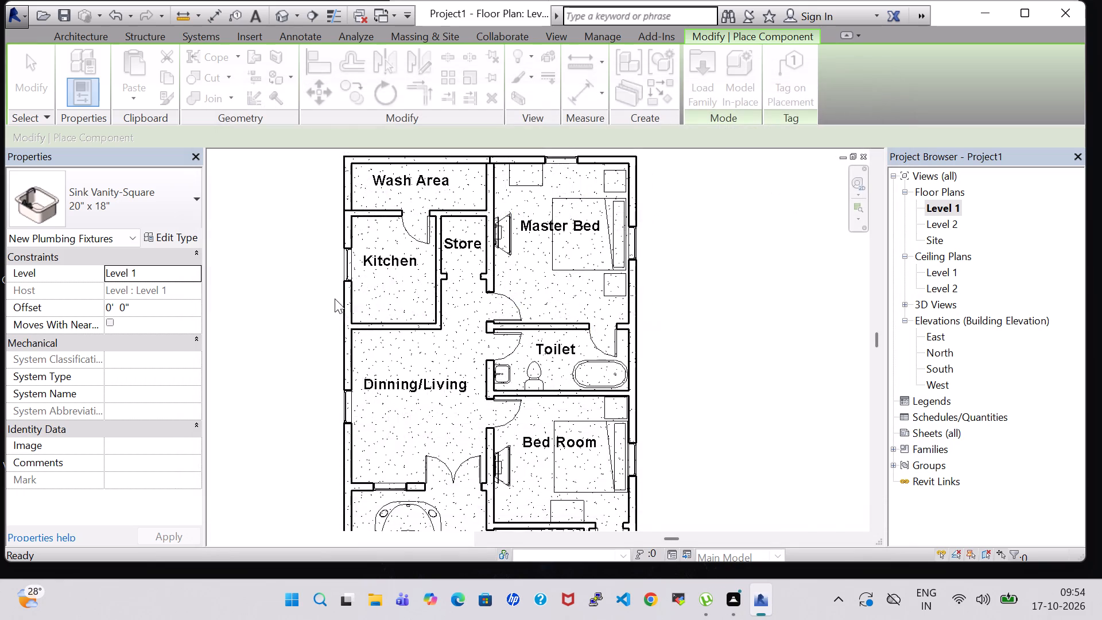
Place a Kitchenette - Small 54" along the Kitchen's west wall near its south end, with the sink toward the south.
scroll(377, 299, "up", 5)
key("space")
key("space")
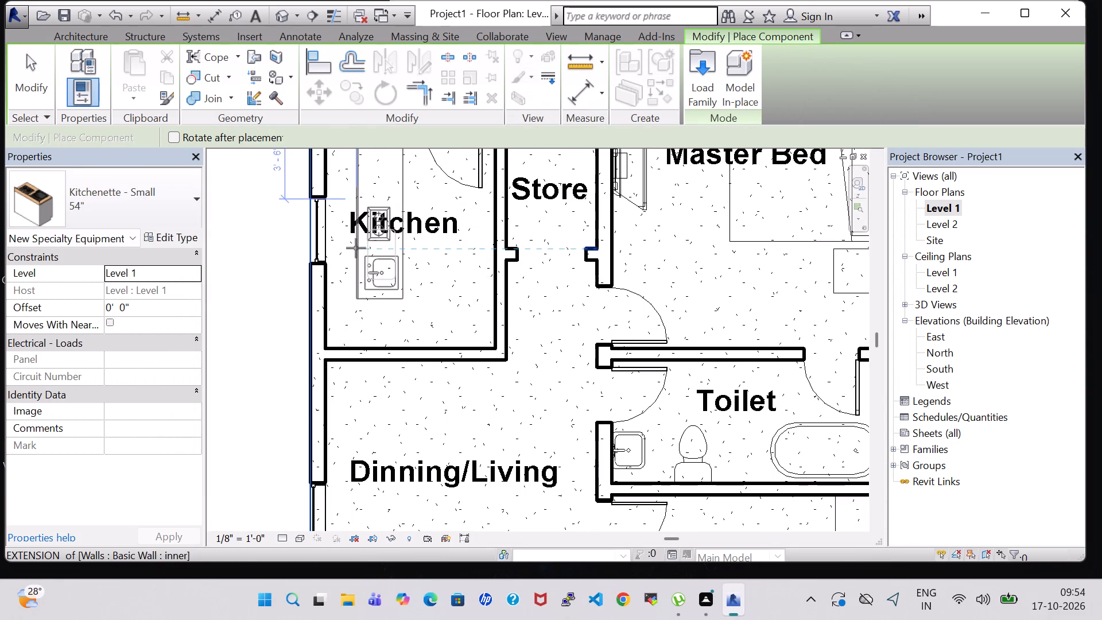
scroll(356, 248, "up", 4)
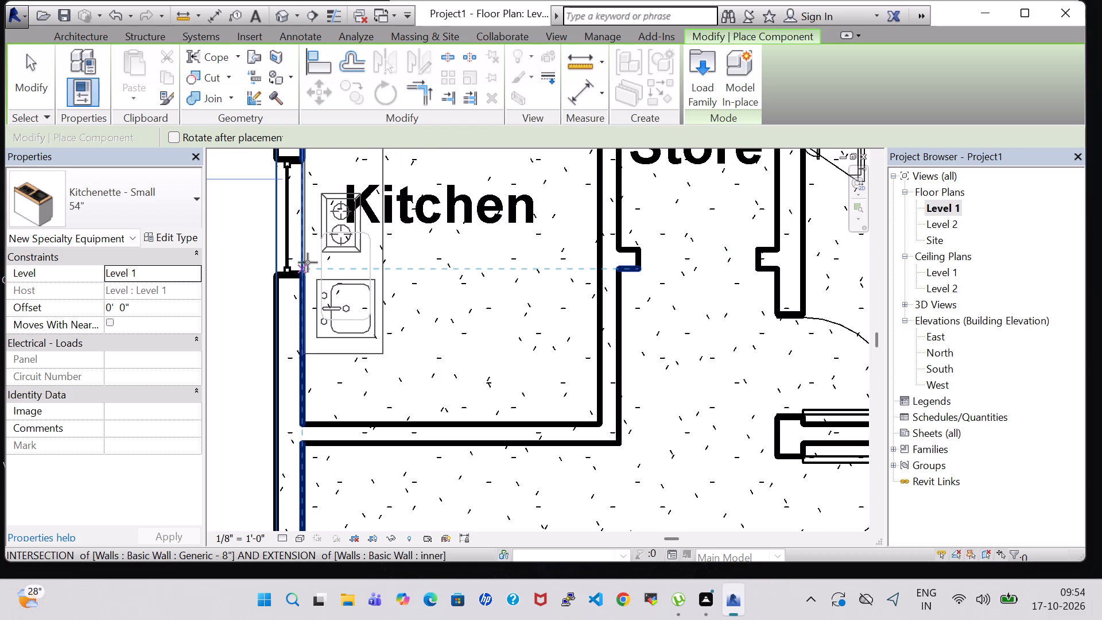
scroll(308, 262, "down", 5)
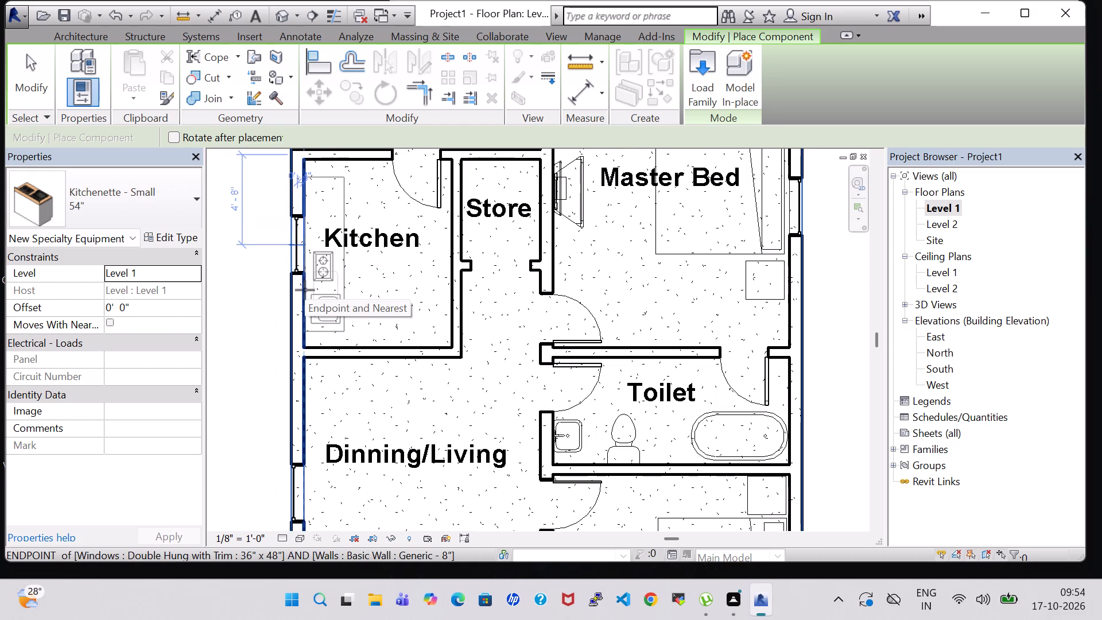
left_click(305, 290)
key("Escape")
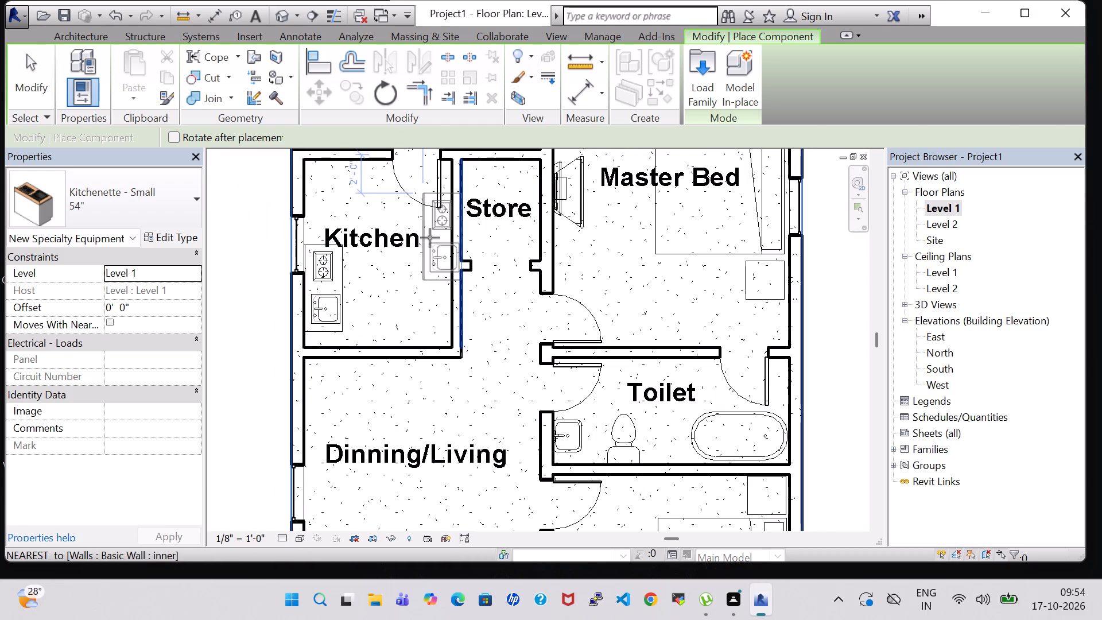
key("Escape")
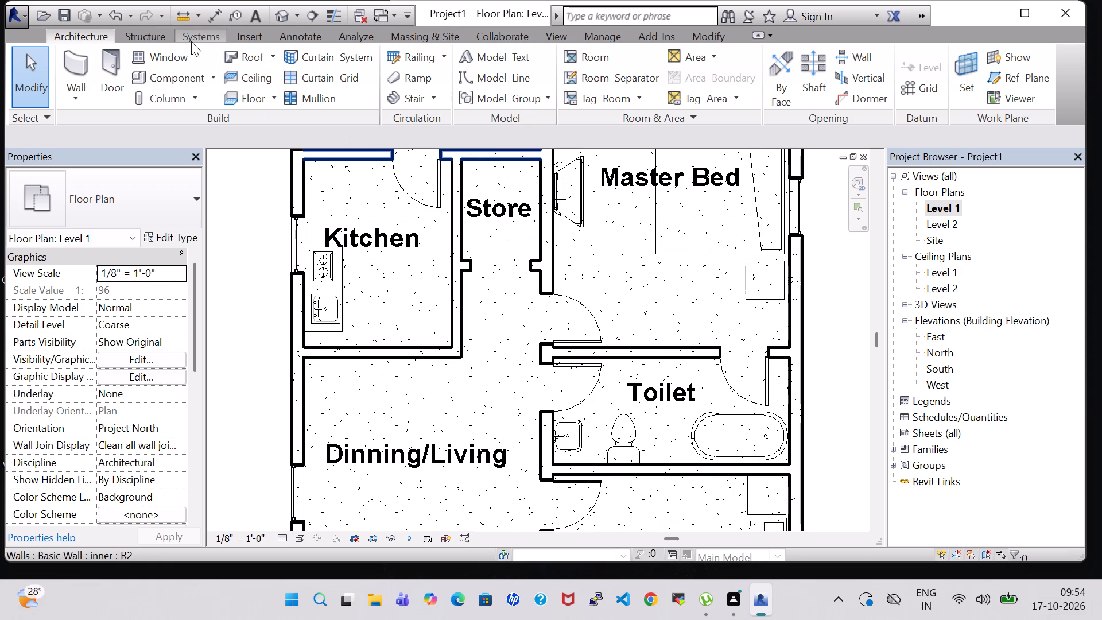
Load the Refrigerator family from the Domestic folder of the Specialty Equipment library.
left_click(180, 77)
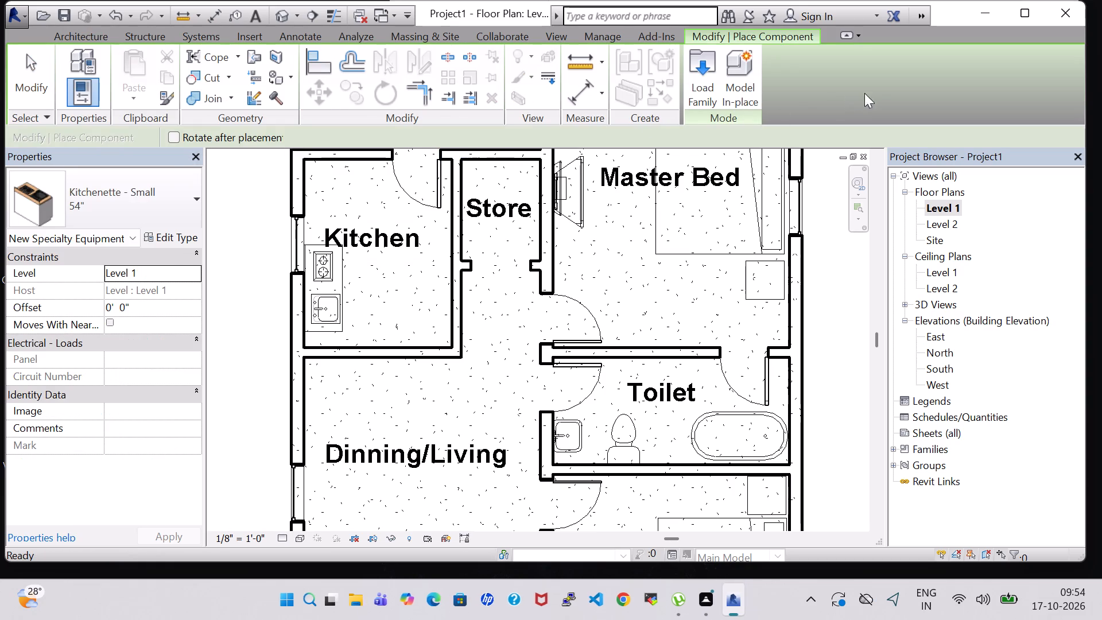
left_click(695, 69)
scroll(642, 272, "down", 2)
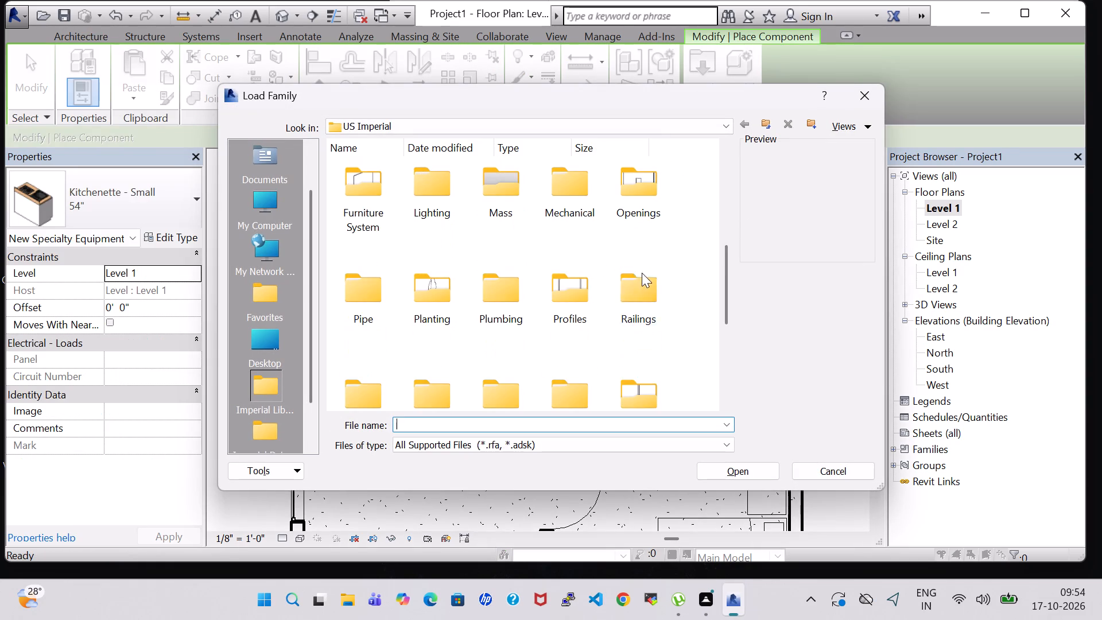
scroll(637, 254, "up", 1)
scroll(637, 254, "down", 2)
double_click(424, 251)
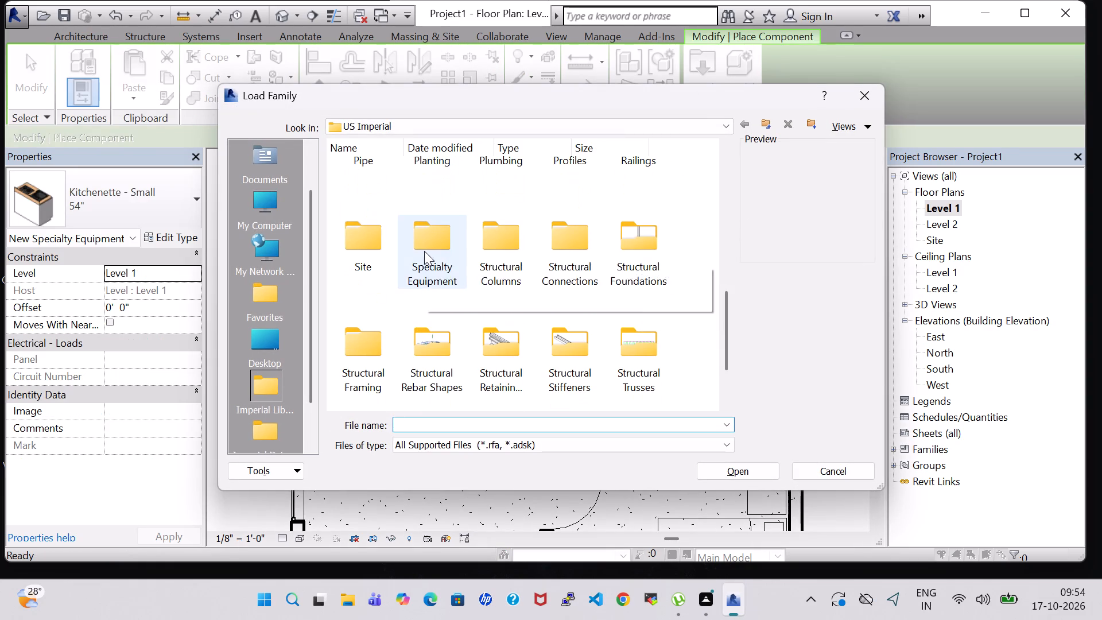
double_click(433, 201)
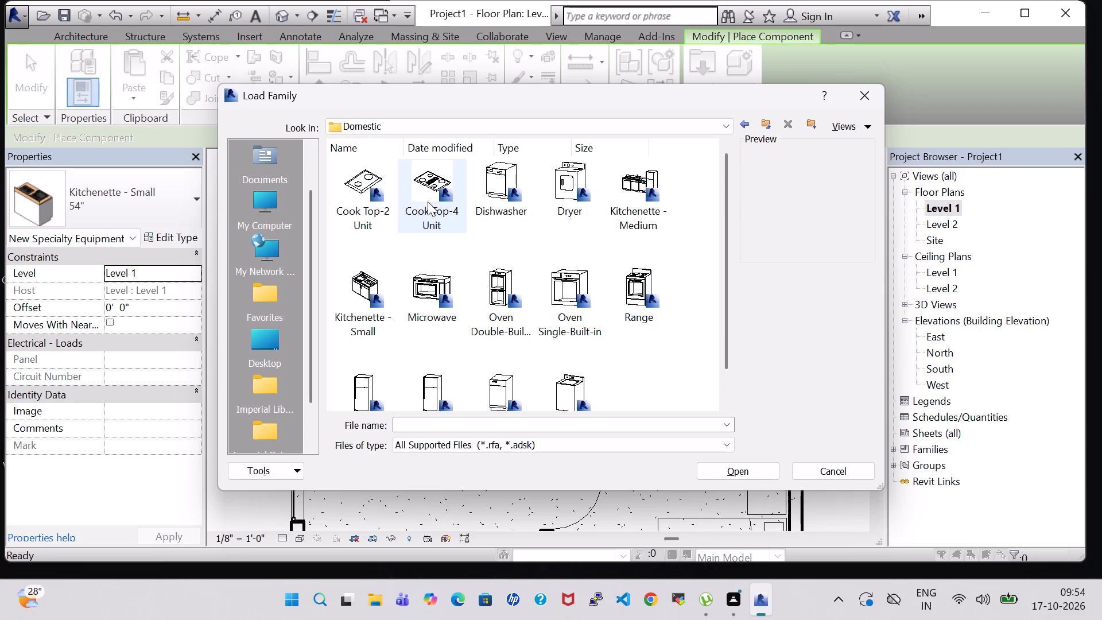
scroll(404, 351, "down", 2)
left_click(424, 359)
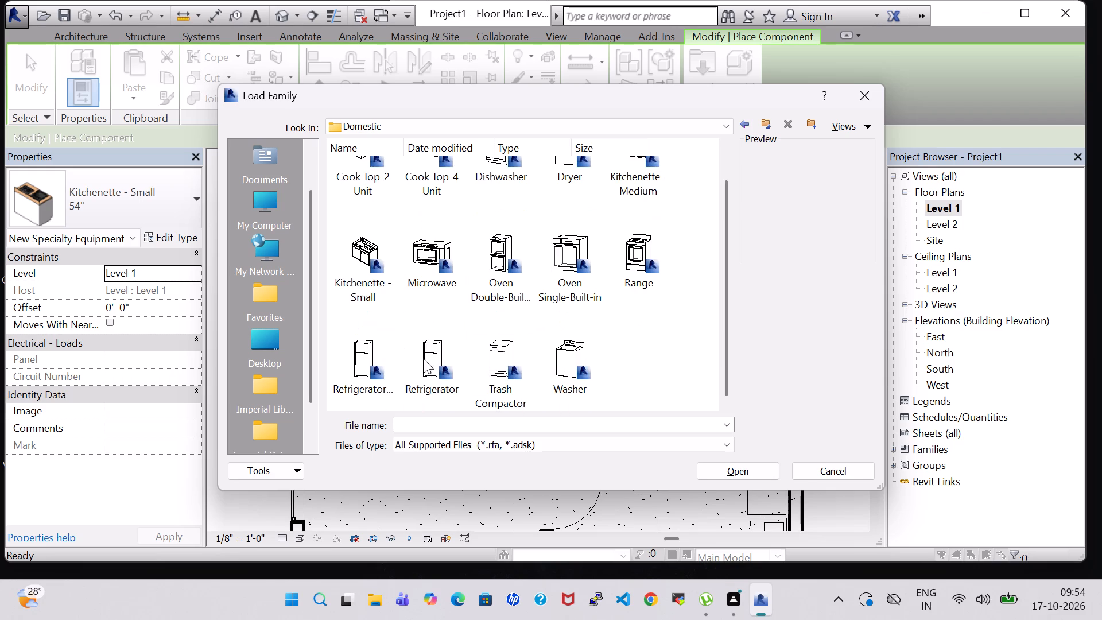
left_click(746, 476)
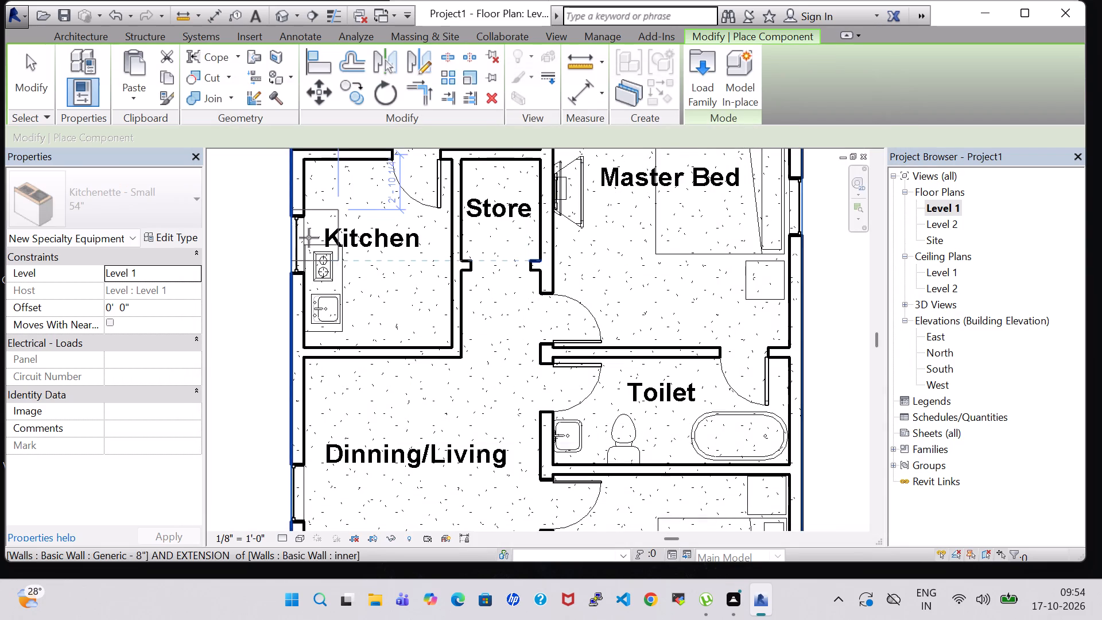
Place a Refrigerator 30" x 32" RH against the Kitchen's west wall, north of the kitchenette, about 1'-0" from the north wall.
scroll(318, 228, "up", 5)
middle_click_drag(339, 196, 391, 293)
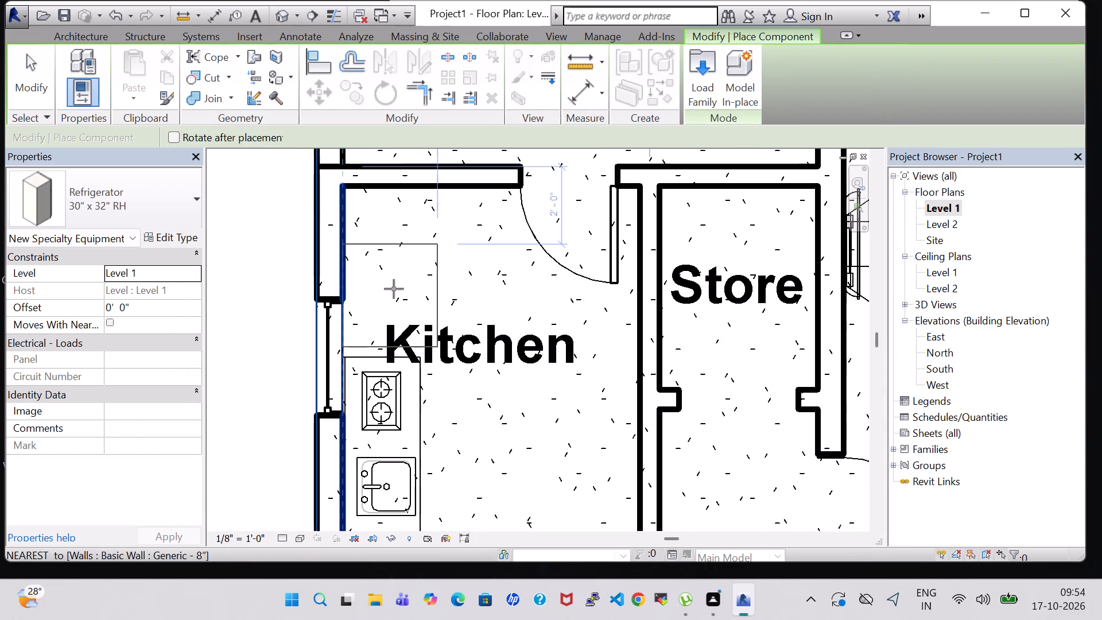
left_click(390, 263)
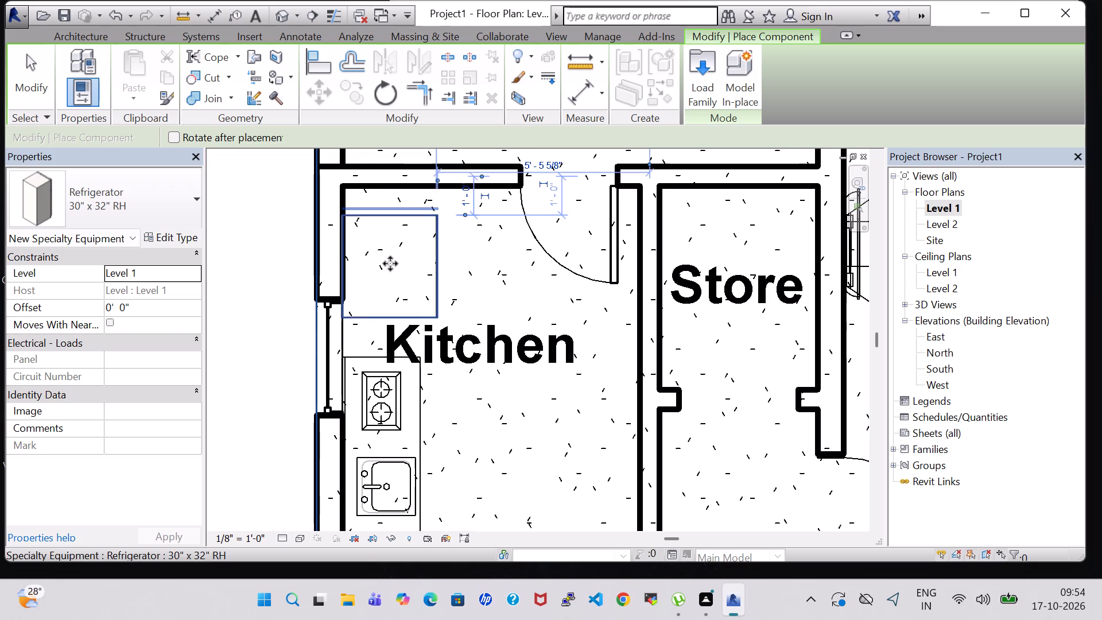
key("Escape")
key("Escape")
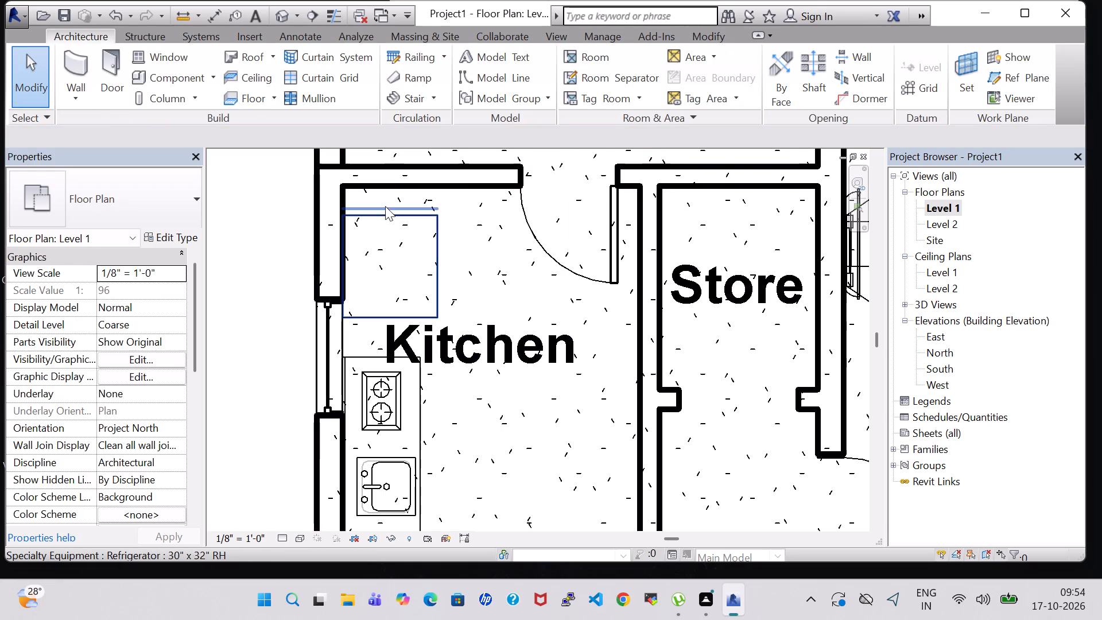
In the 3D view, rotate the Kitchen refrigerator so its doors face east into the room, and check it from above.
left_click(386, 215)
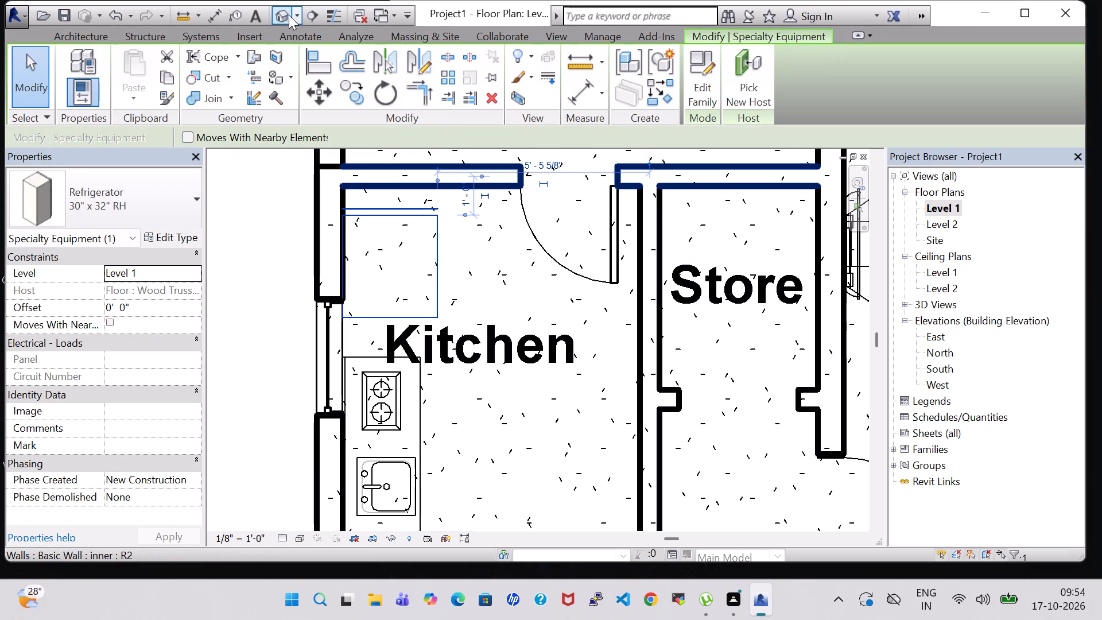
left_click(282, 15)
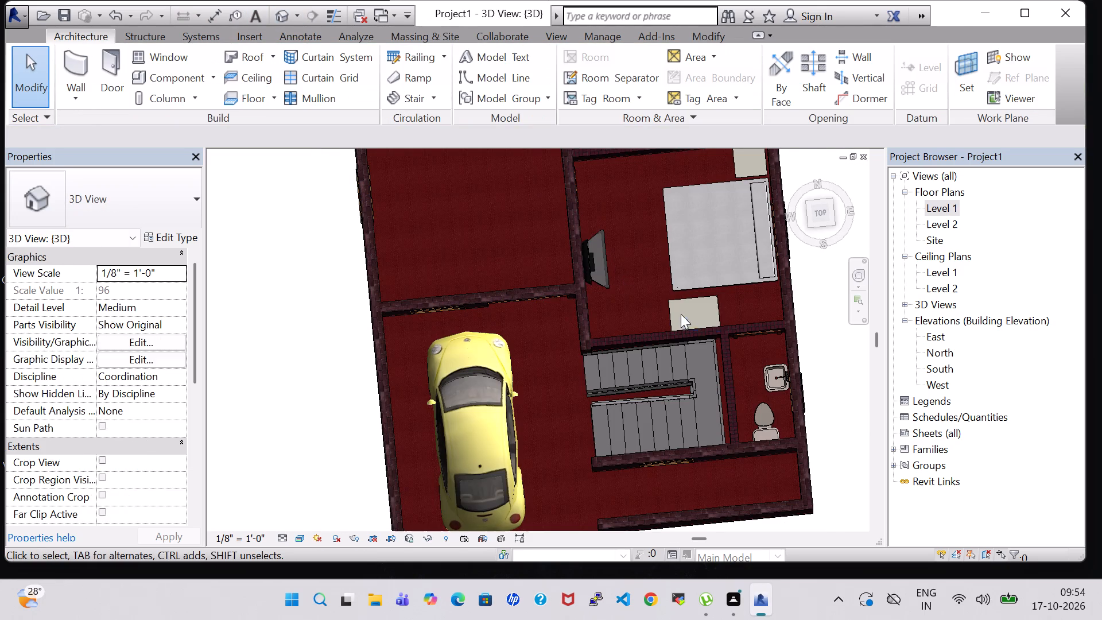
middle_click_drag(180, 443, 139, 367, "shift")
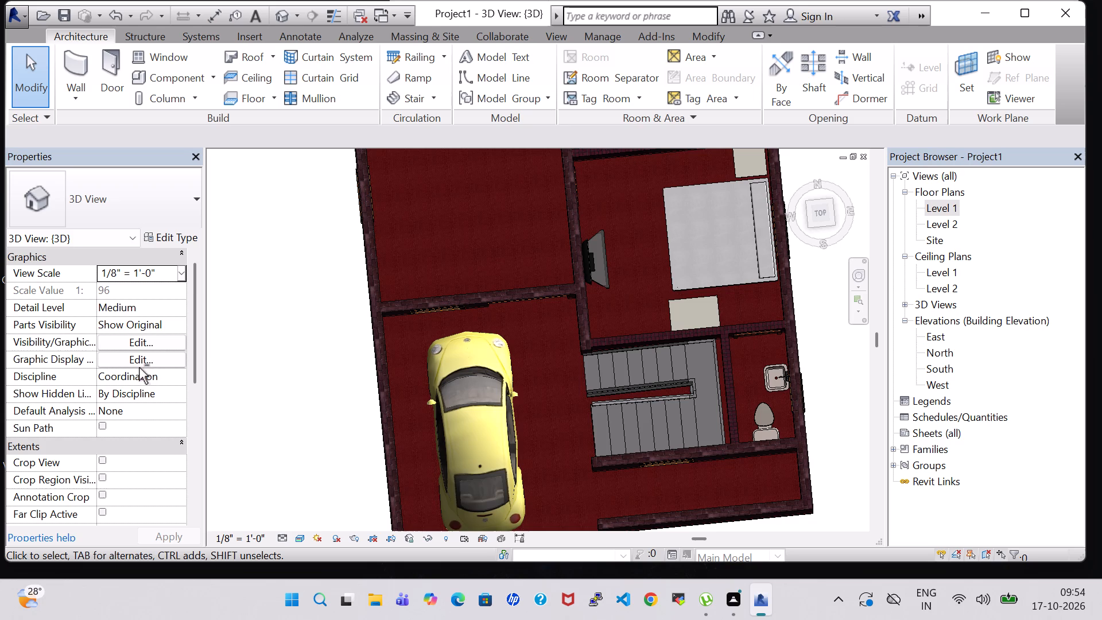
middle_click_drag(139, 367, 139, 363, "shift")
middle_click_drag(317, 393, 276, 288, "shift")
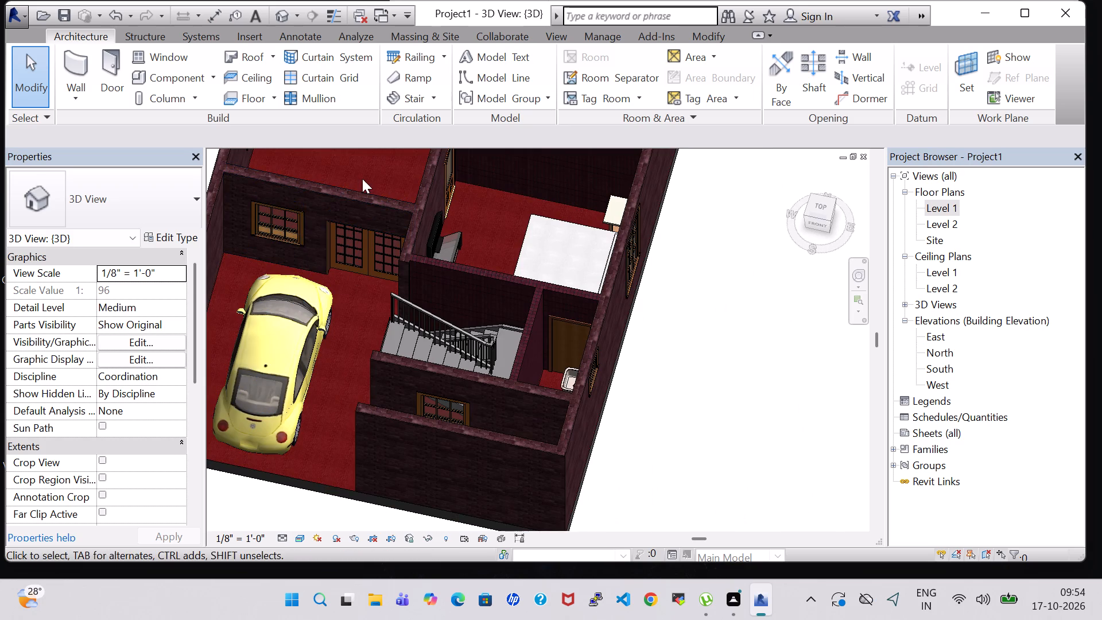
middle_click_drag(362, 176, 389, 505)
middle_click_drag(394, 458, 377, 455, "shift")
scroll(377, 455, "down", 1, "shift")
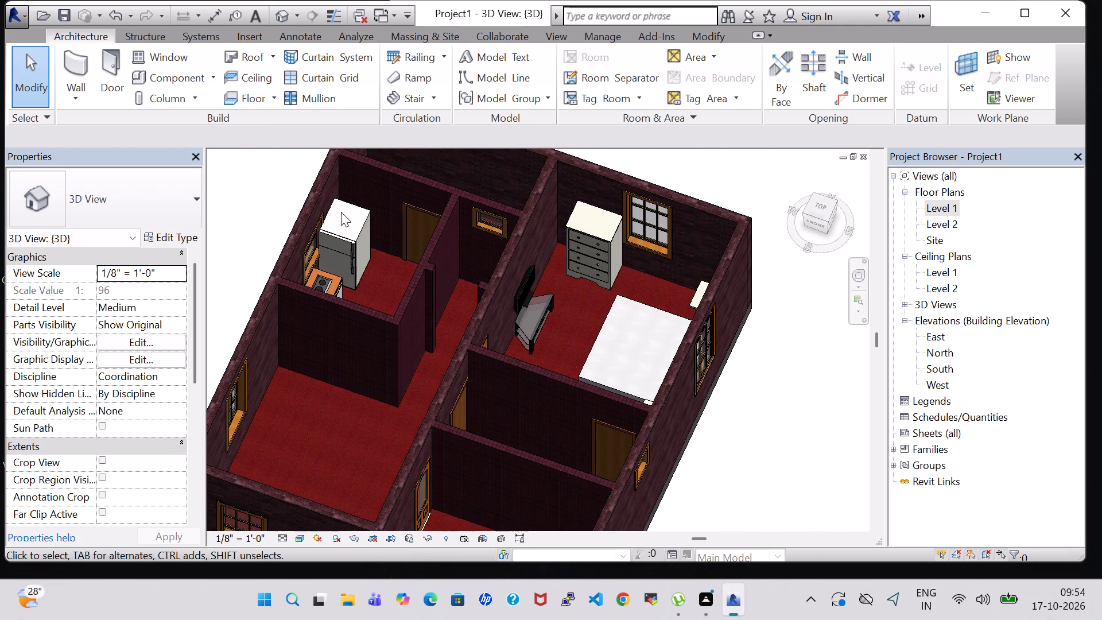
left_click(349, 253)
key("space")
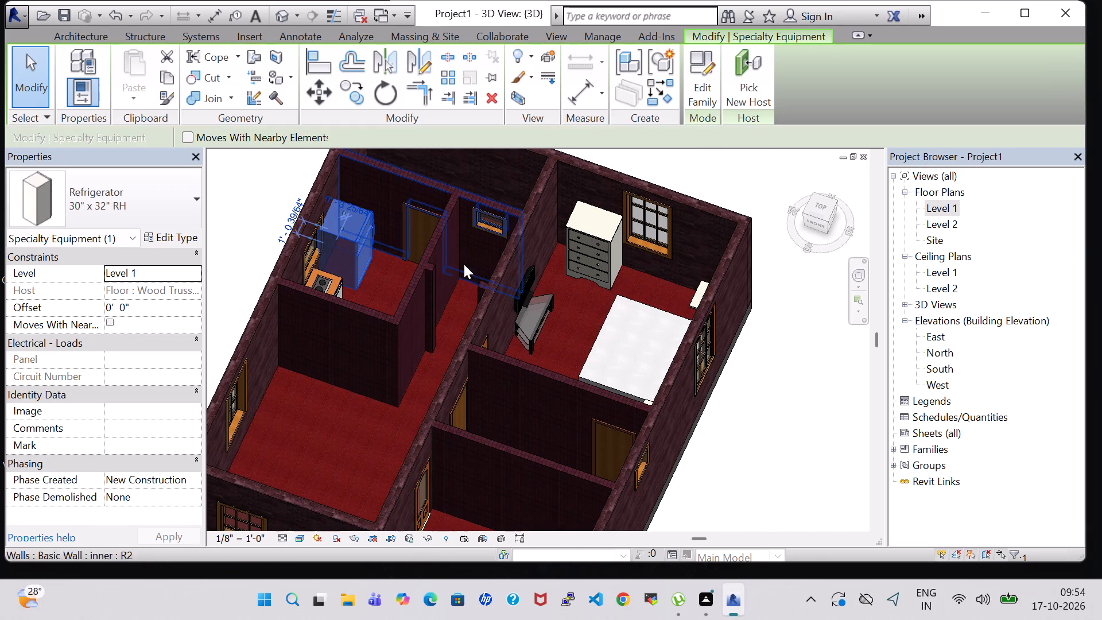
key("space")
key("space")
key("space")
key("space")
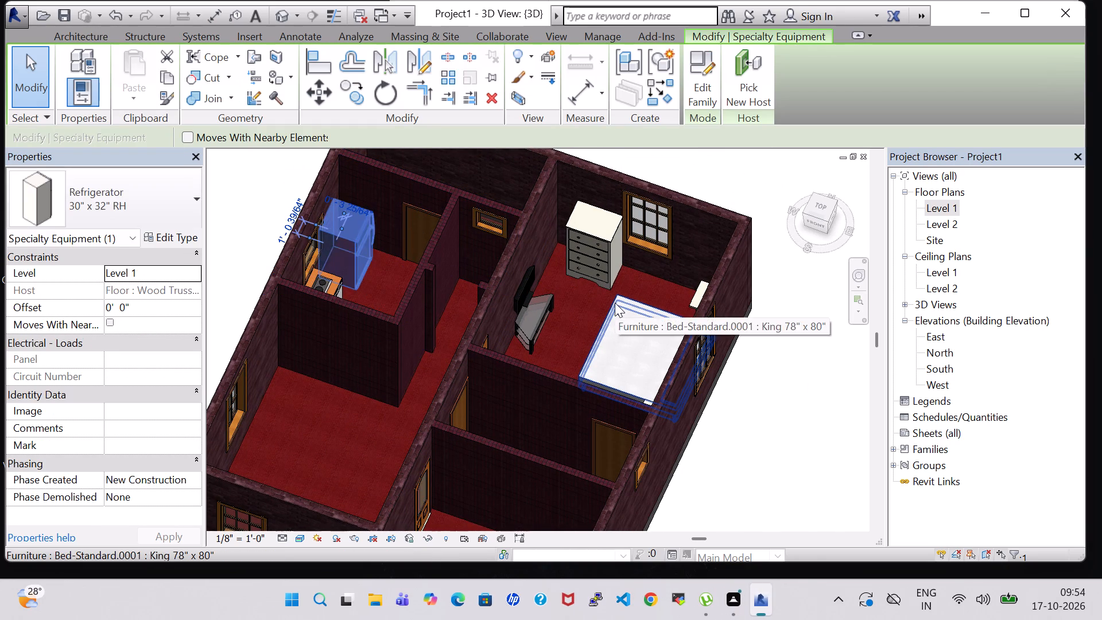
left_click(750, 396)
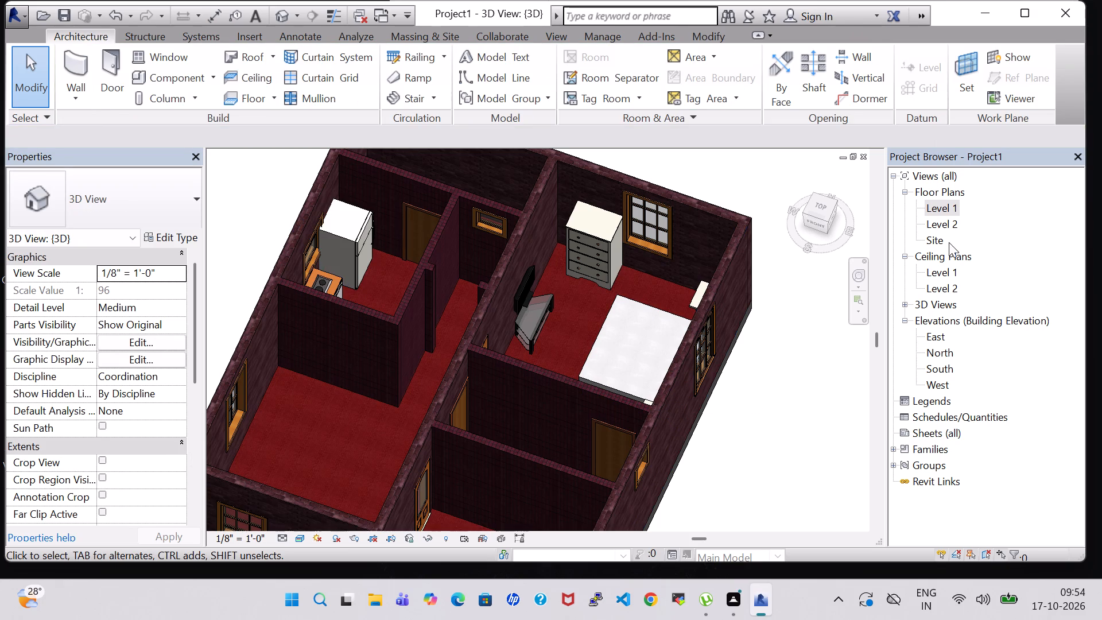
middle_click_drag(793, 371, 779, 411, "shift")
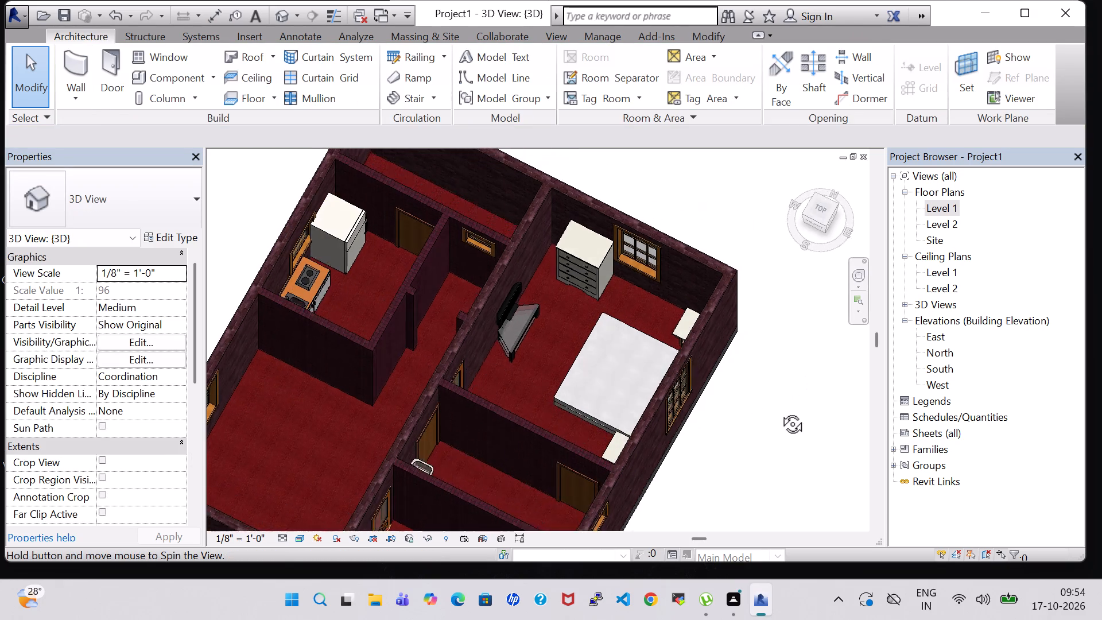
middle_click_drag(779, 411, 800, 436, "shift")
middle_click(802, 449, "shift")
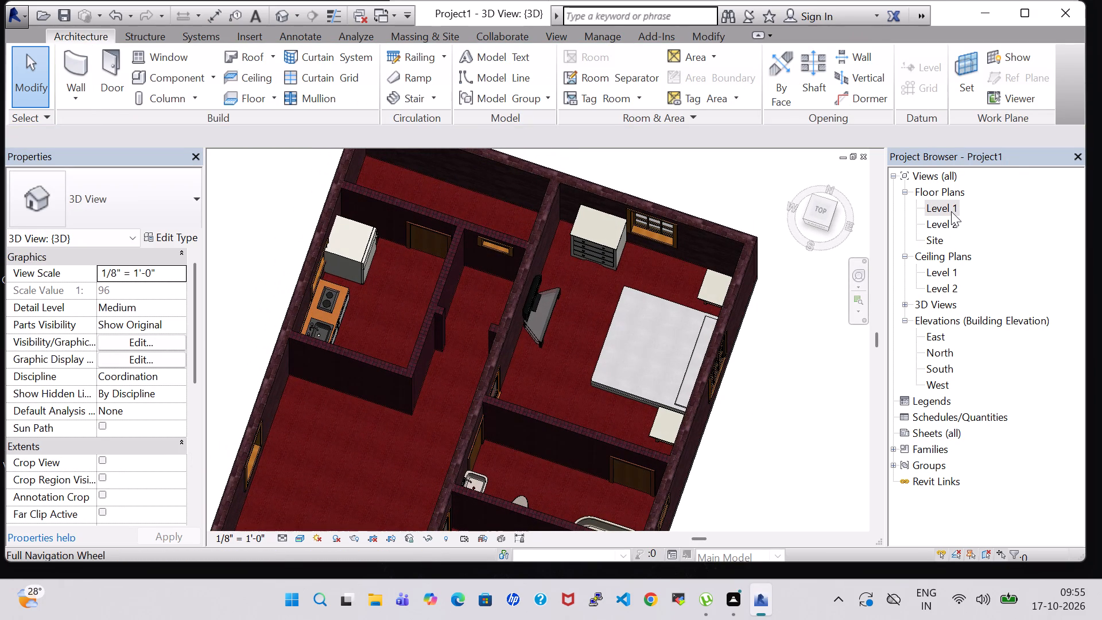
From the Level 1 plan, load the Oven Double-Built-in family from the Domestic folder of the Specialty Equipment library.
double_click(951, 211)
scroll(511, 283, "down", 7)
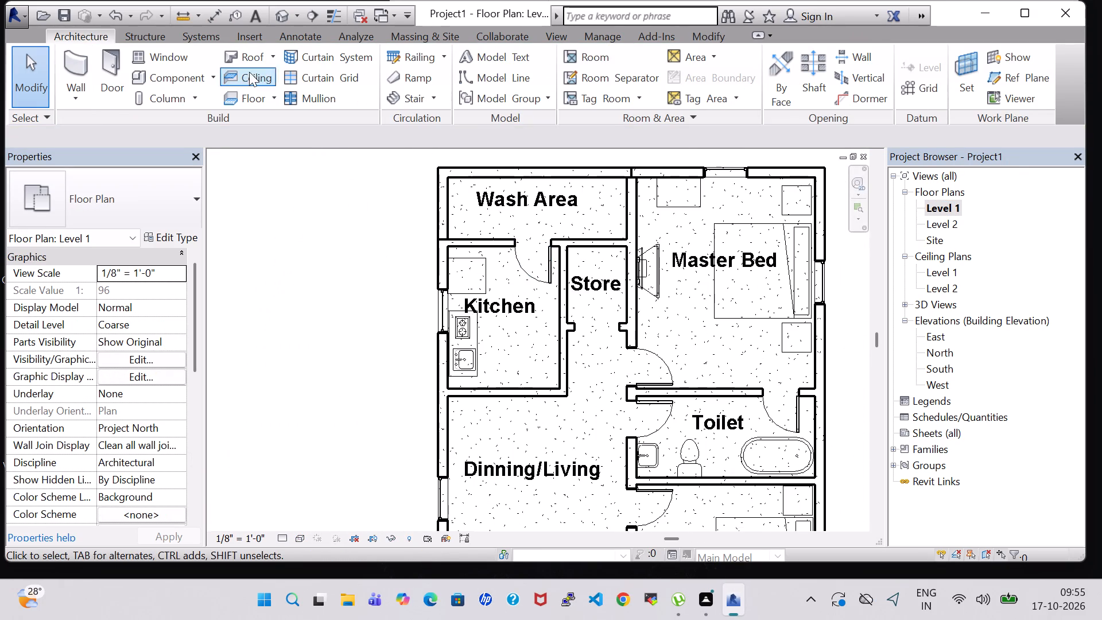
left_click(145, 83)
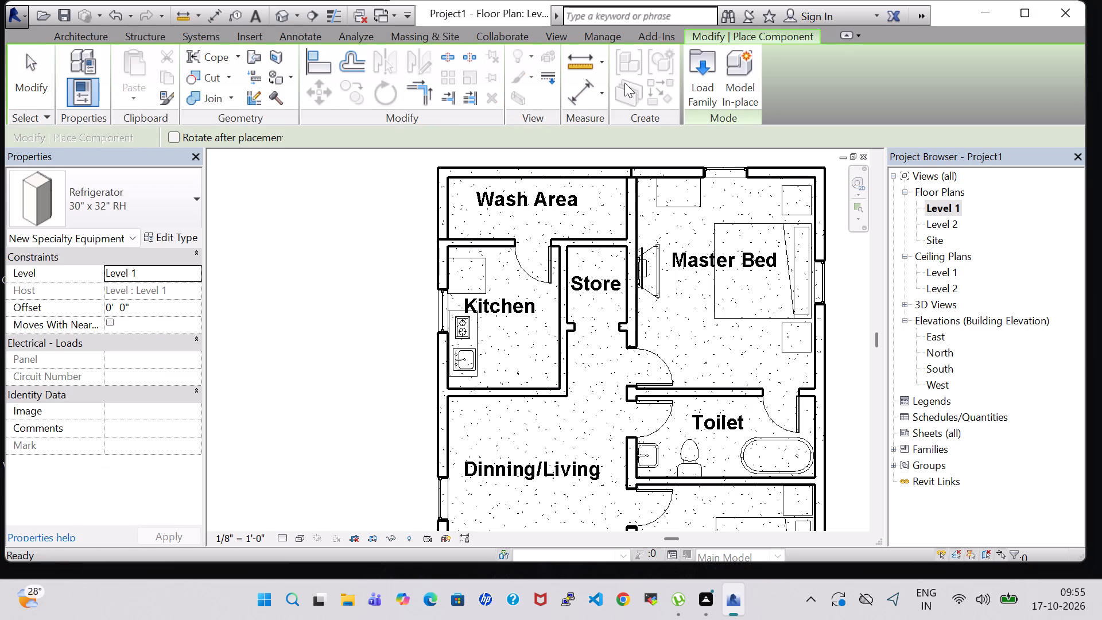
left_click(704, 82)
scroll(672, 328, "down", 2)
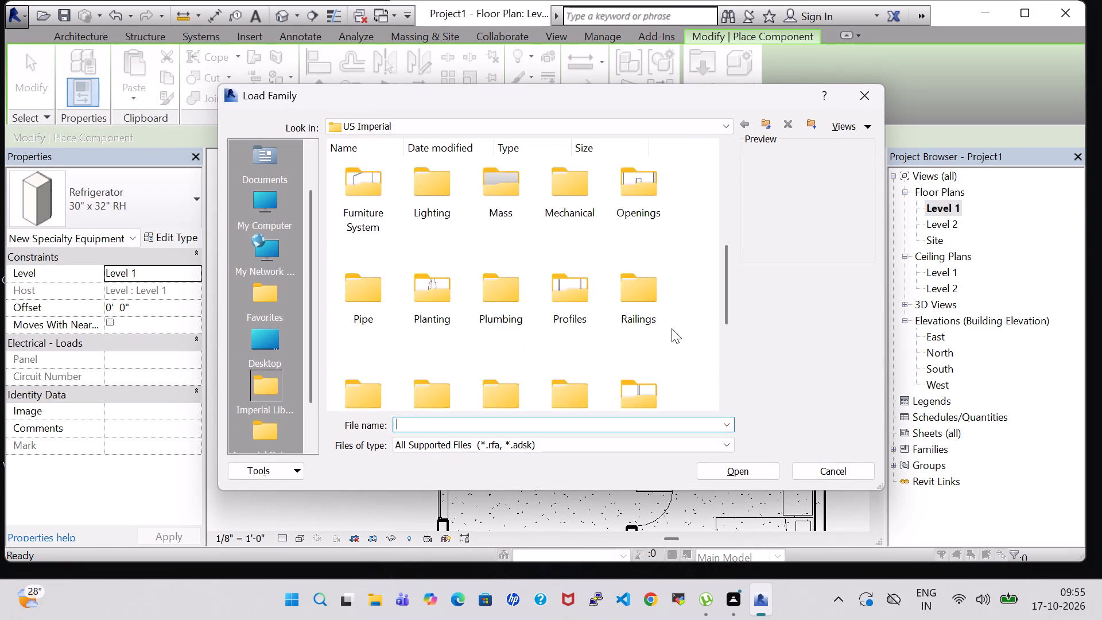
scroll(672, 328, "down", 1)
double_click(426, 255)
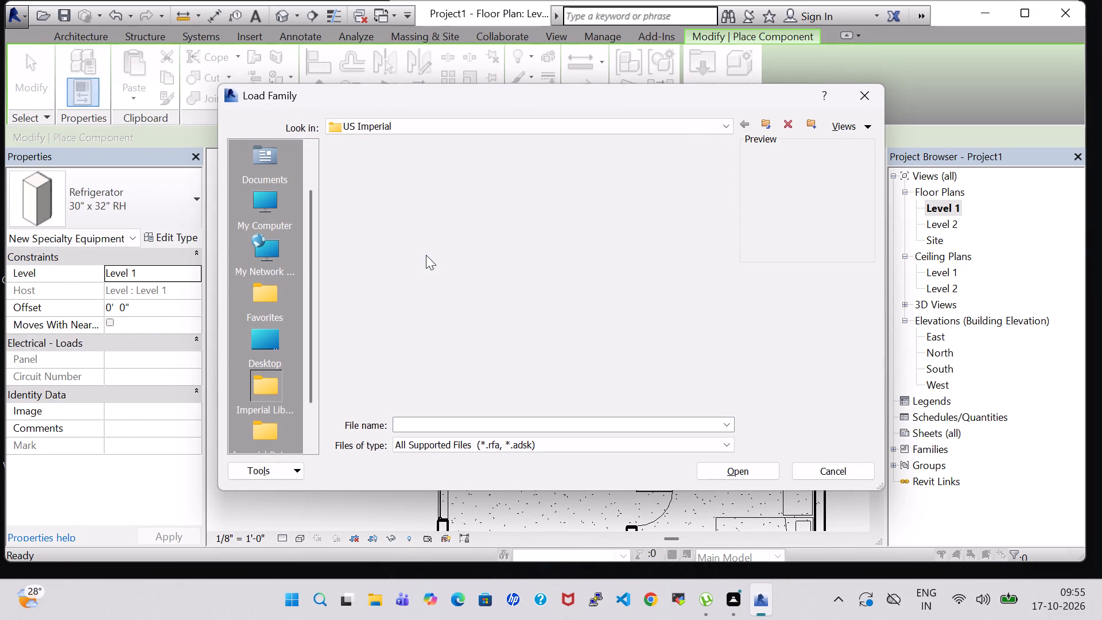
double_click(441, 179)
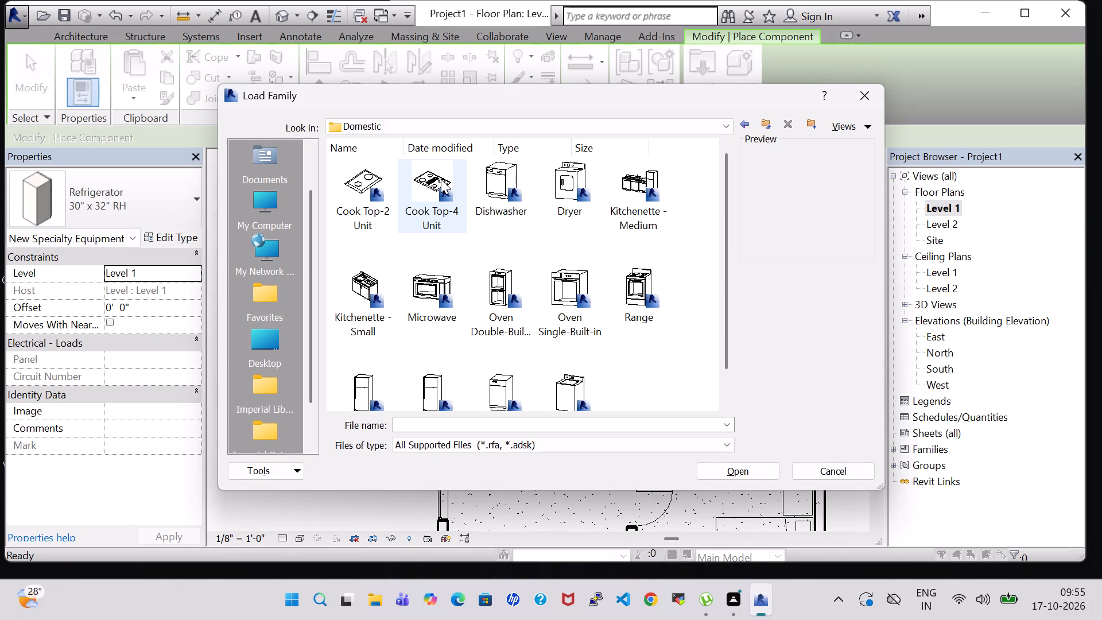
scroll(441, 179, "down", 1)
left_click(498, 259)
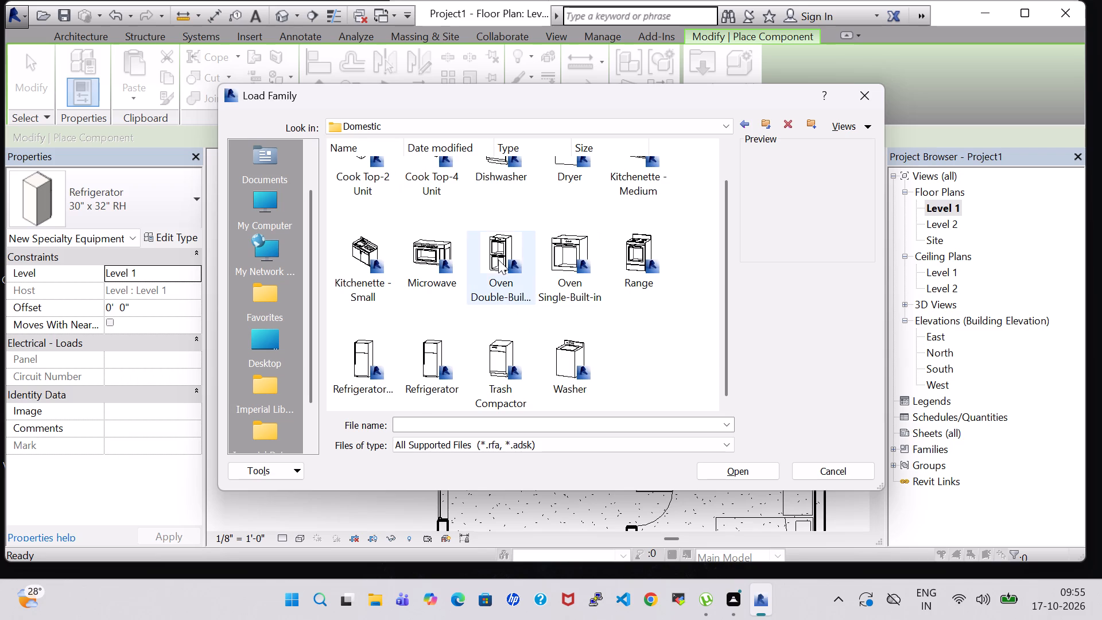
left_click(737, 478)
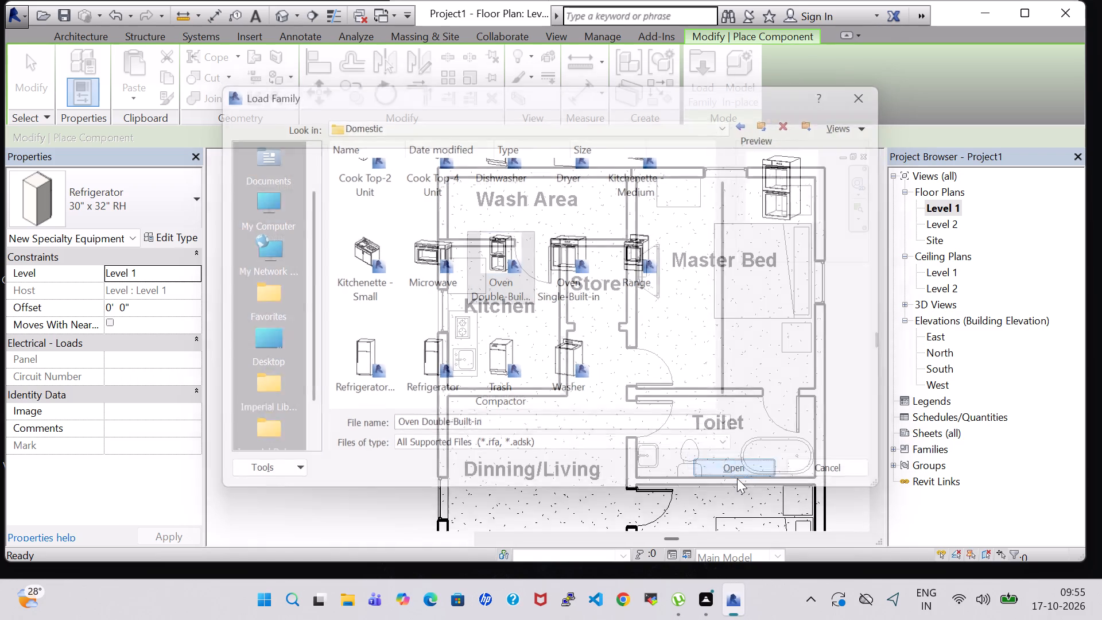
Place an Oven Double-Built-in, front facing north, against the Kitchen's south wall, centred about 4'-0" from the west wall.
scroll(624, 454, "up", 6)
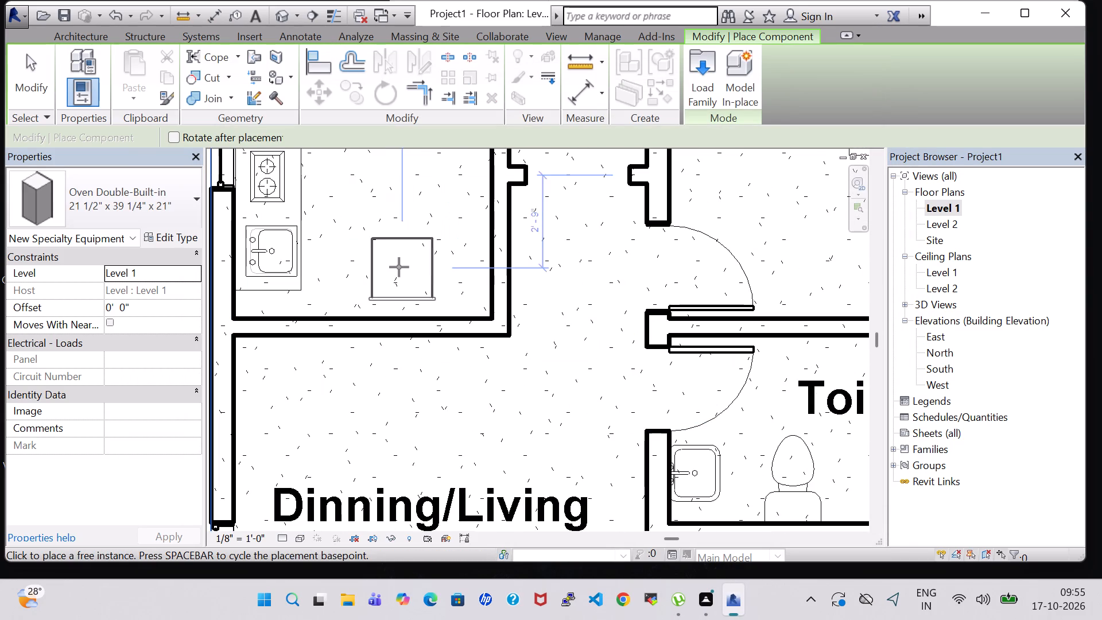
key("space")
key("space")
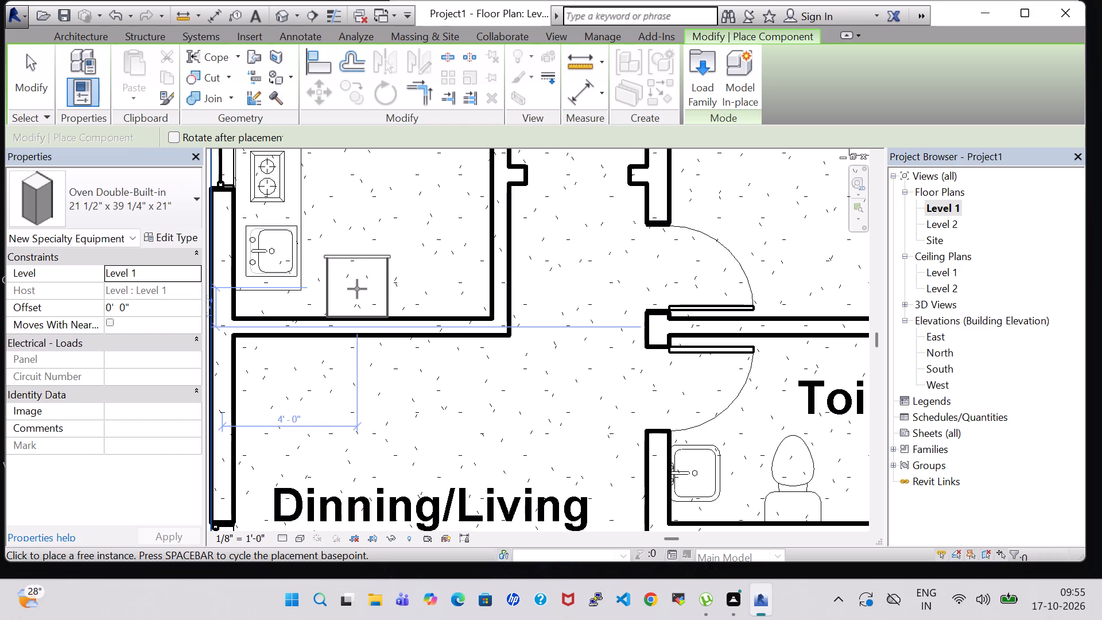
left_click(357, 289)
scroll(408, 297, "down", 5)
middle_click_drag(408, 295, 412, 336)
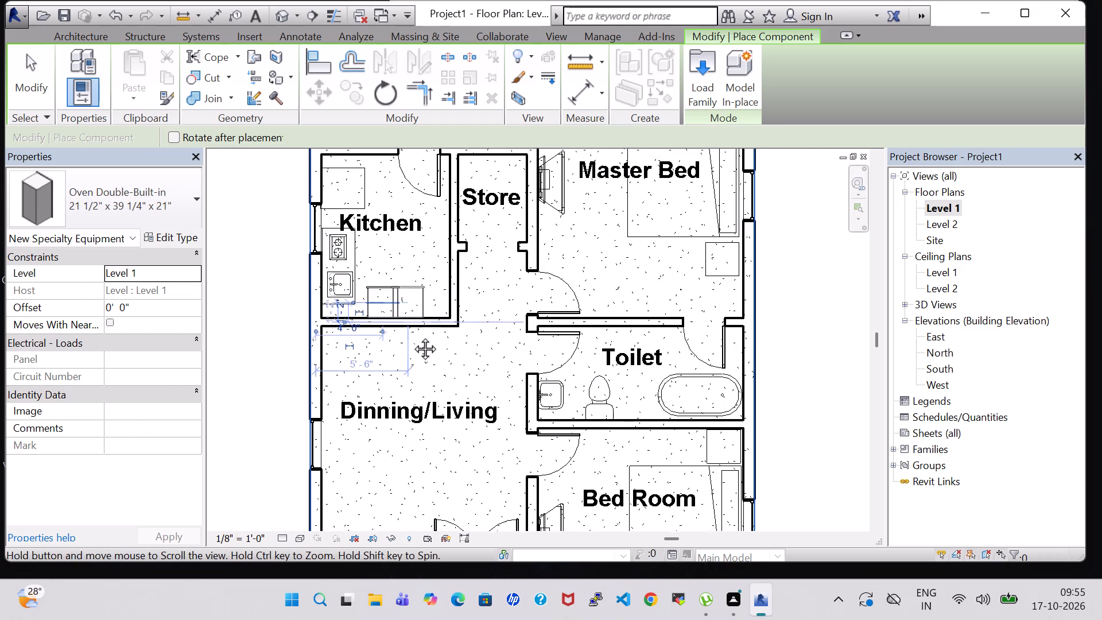
middle_click_drag(412, 336, 448, 442)
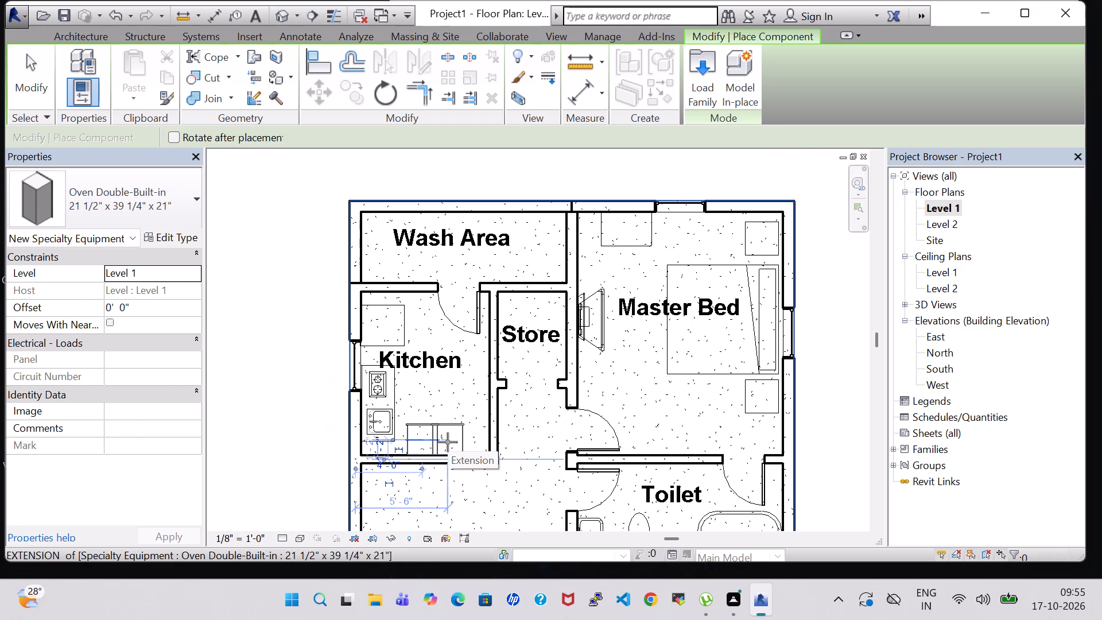
key("Escape")
key("Escape")
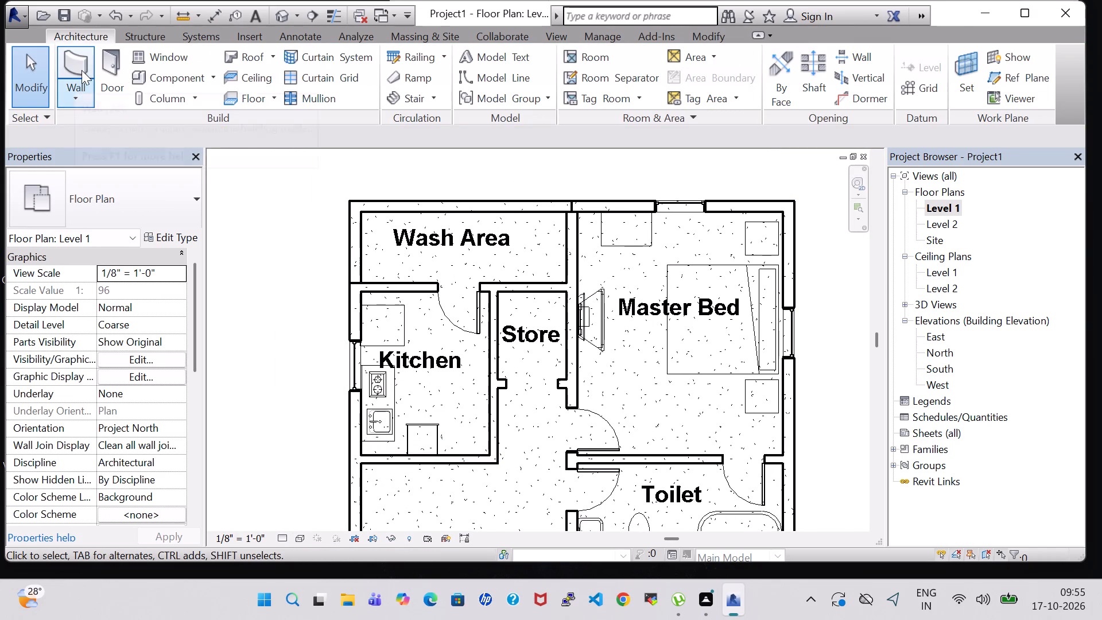
Load the 18" x 80" type of the interior single full-glass wood door from the library's Residential doors folder.
left_click(110, 66)
left_click(704, 73)
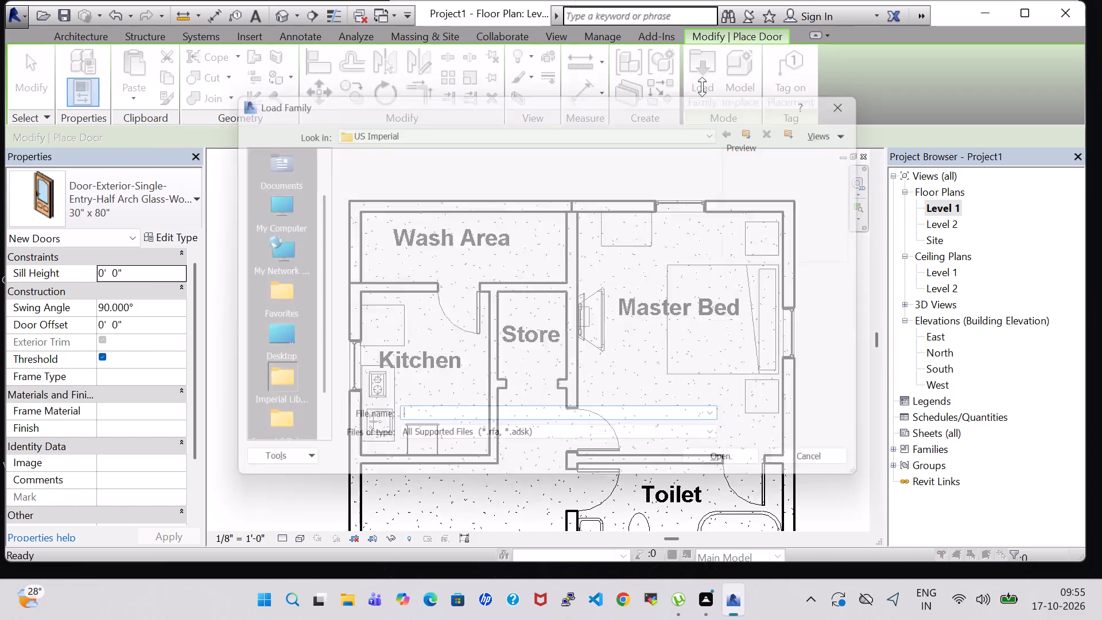
scroll(562, 245, "down", 1)
scroll(652, 246, "up", 2)
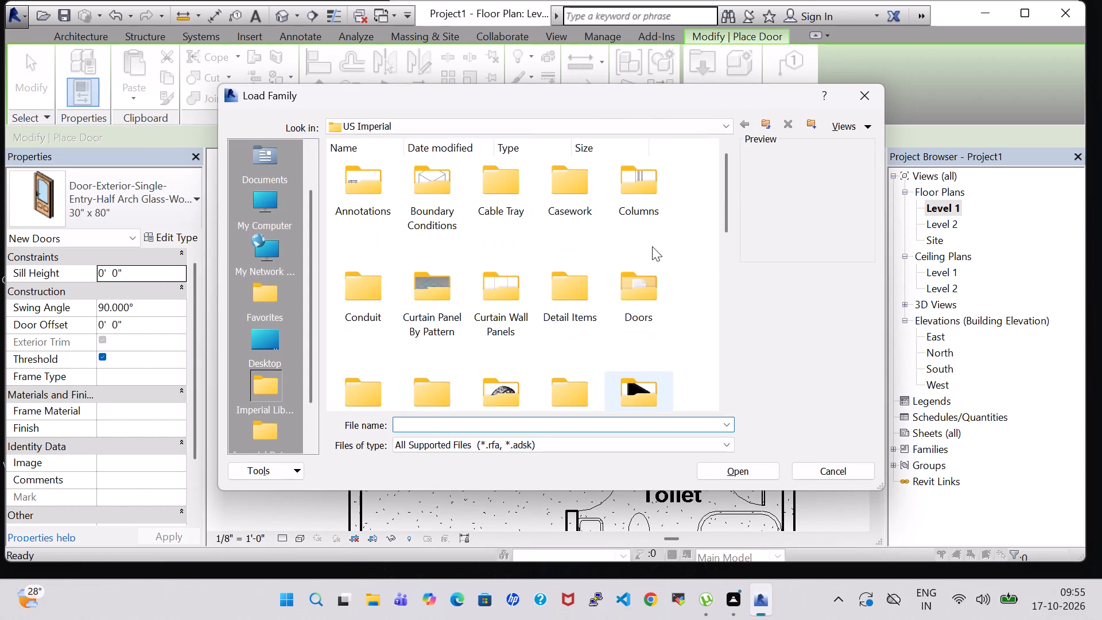
double_click(636, 273)
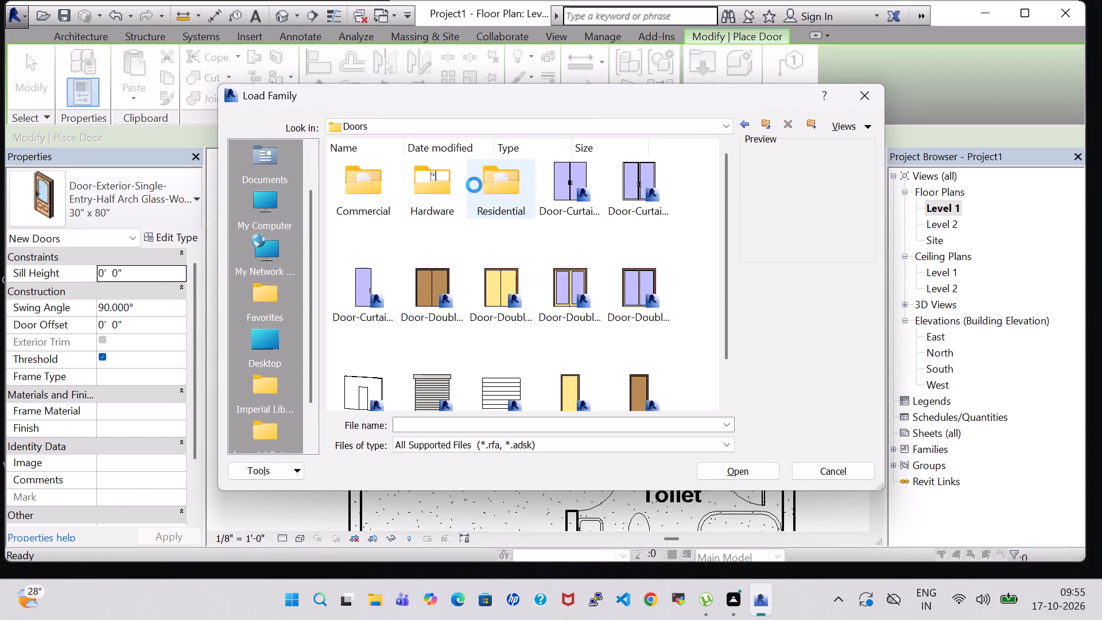
double_click(474, 185)
scroll(483, 258, "down", 1)
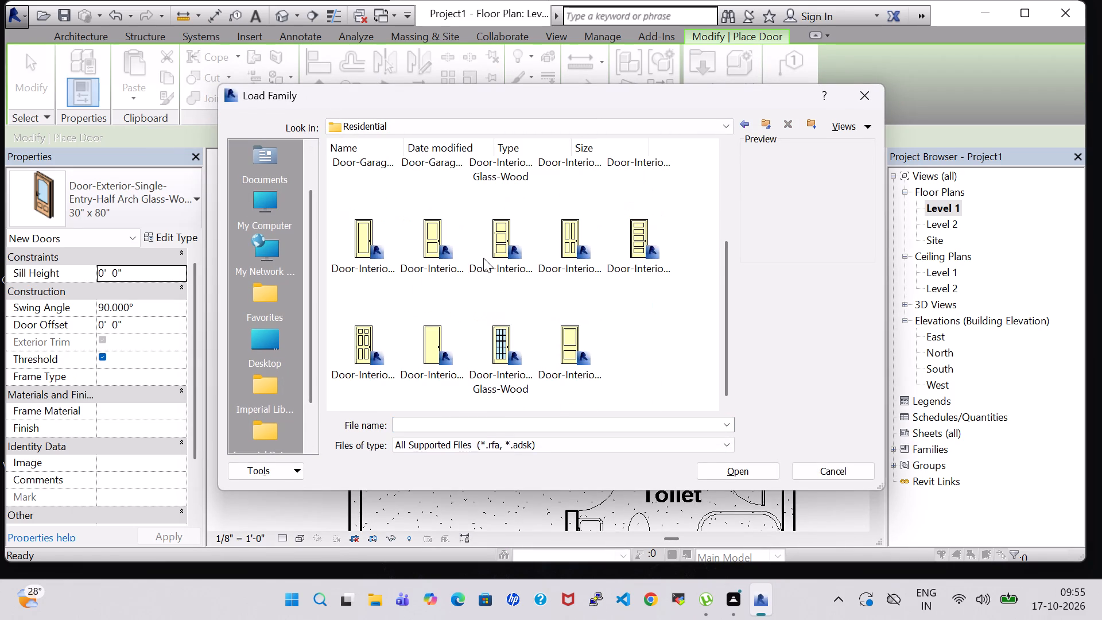
left_click(518, 348)
left_click(711, 472)
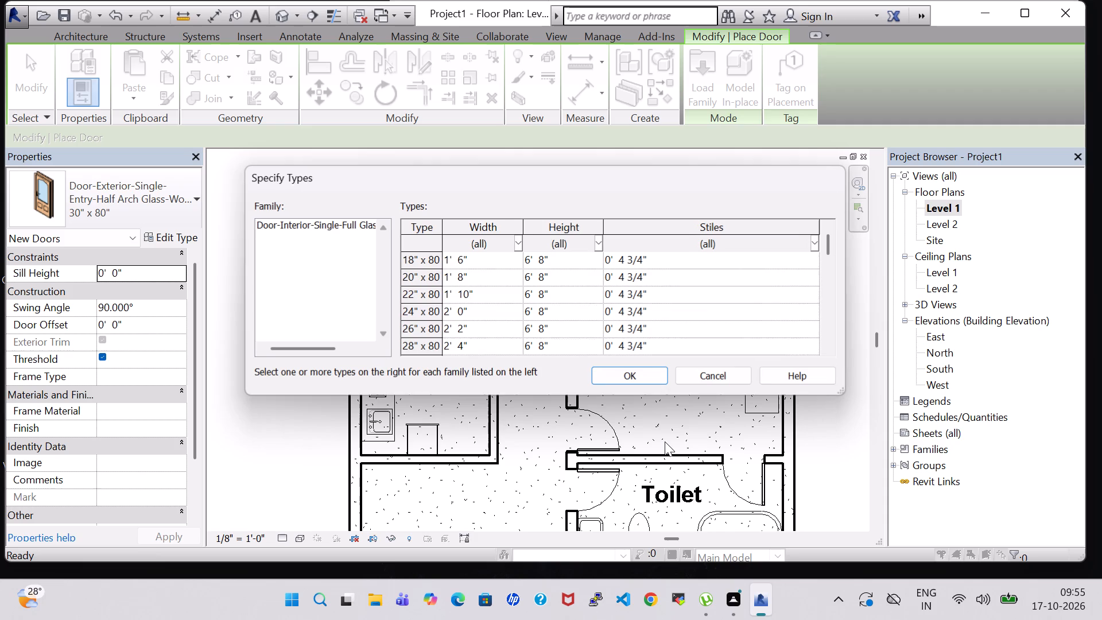
left_click(579, 256)
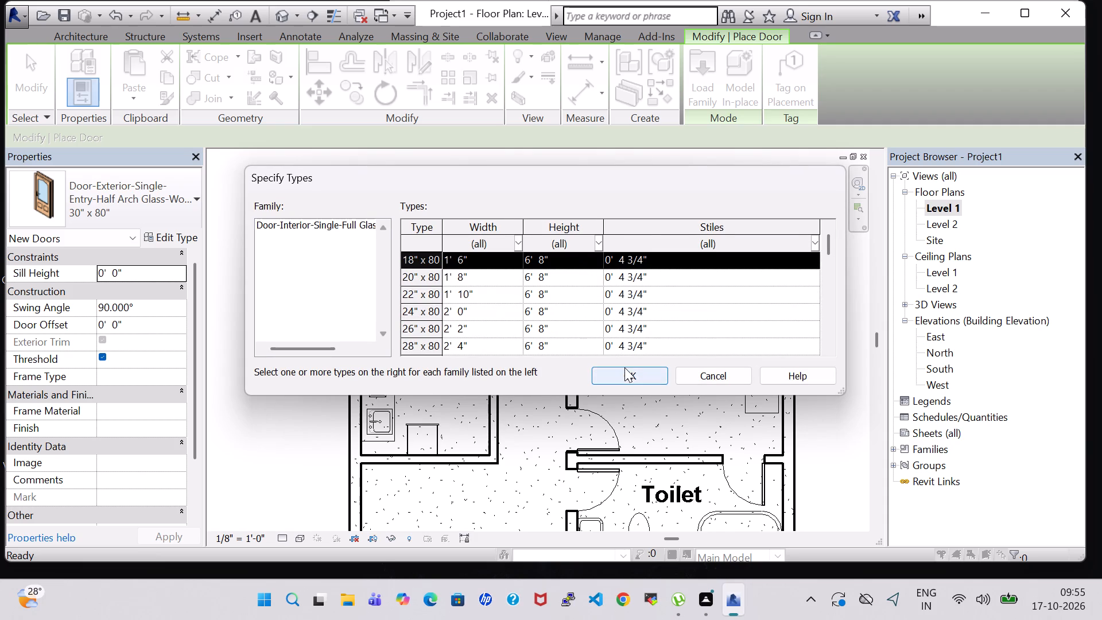
left_click(624, 369)
Place the 18" x 80" glass door in the Kitchen's east wall, about 1'-4" from the south wall, swinging into the Kitchen.
scroll(474, 437, "up", 4)
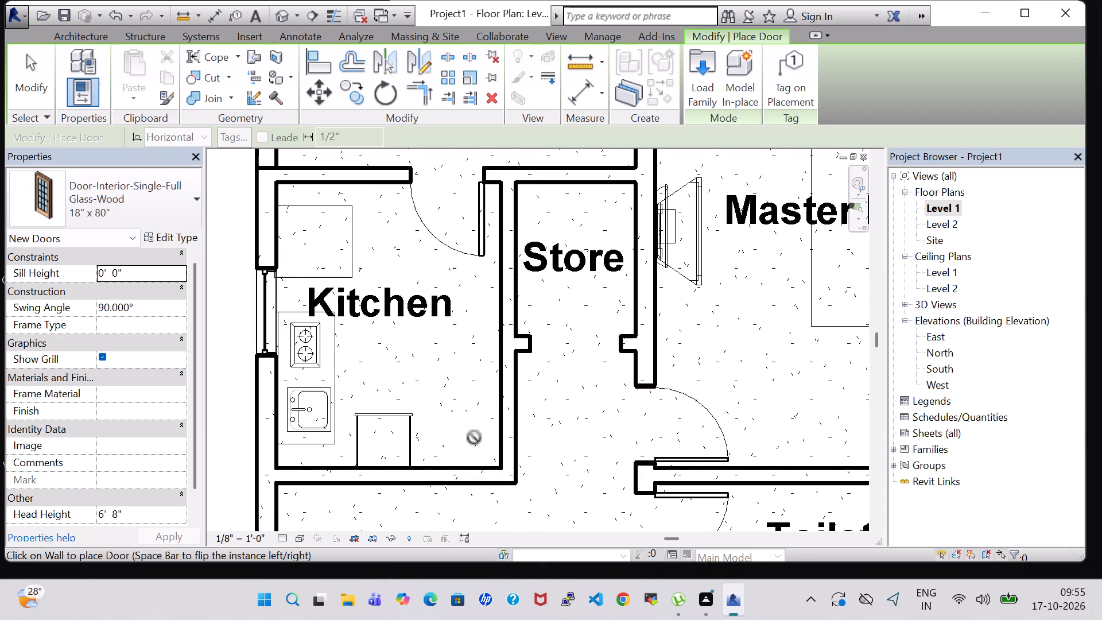
key("space")
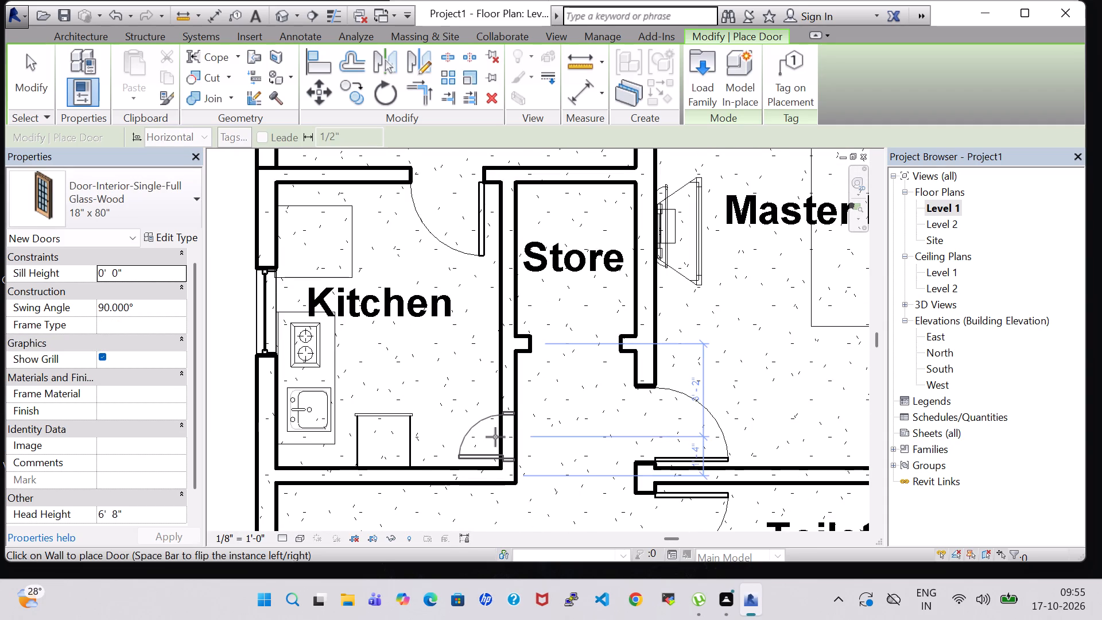
left_click(495, 436)
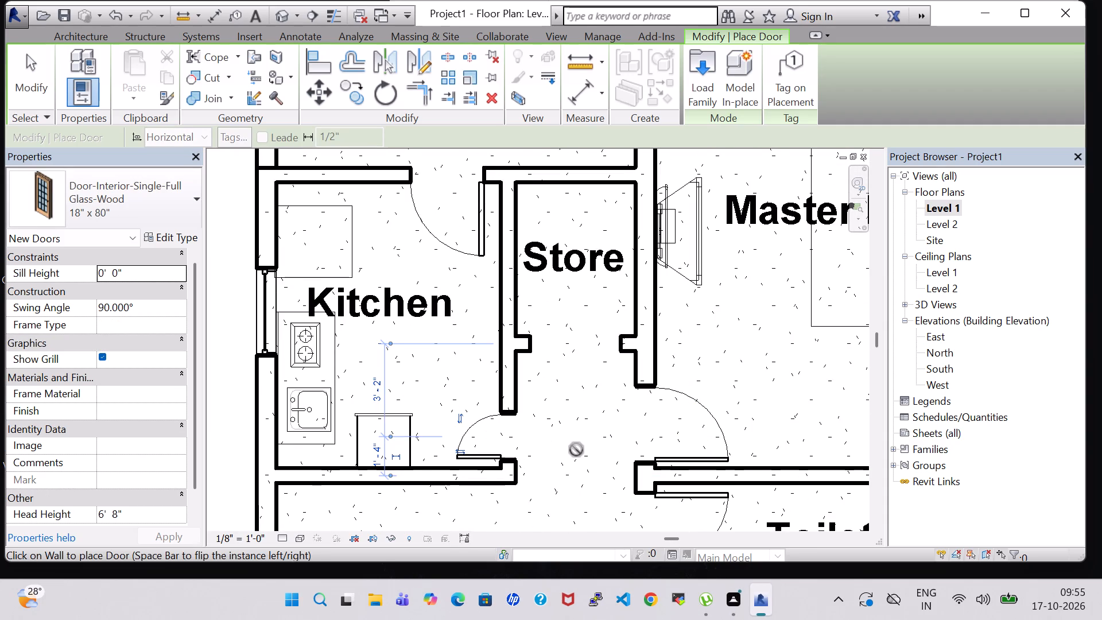
key("Escape")
key("Escape")
scroll(576, 449, "down", 2)
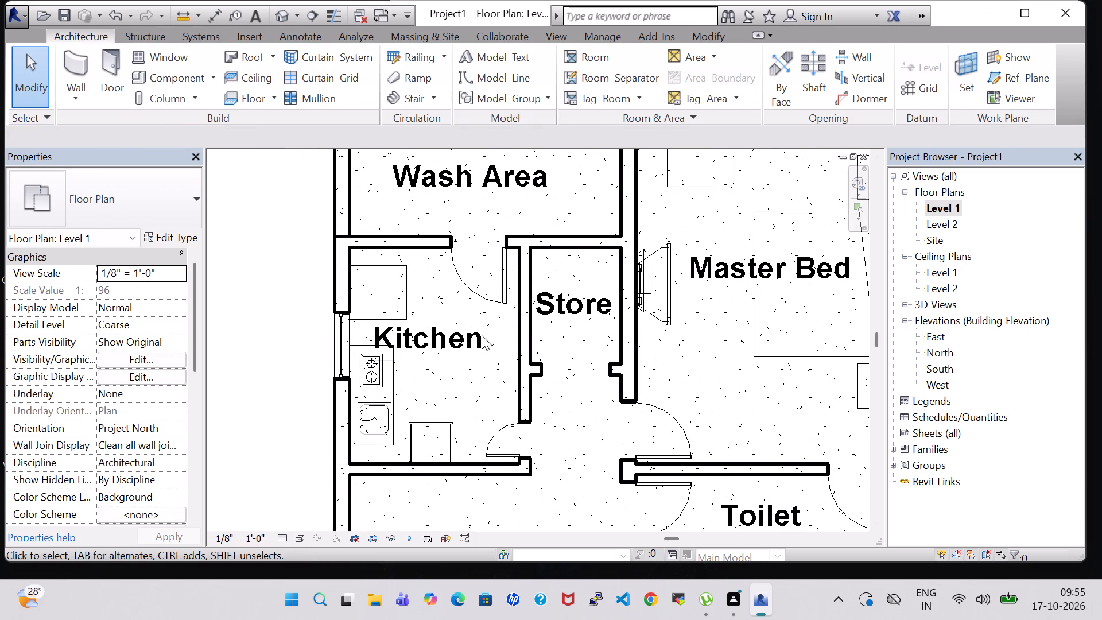
scroll(491, 325, "down", 1)
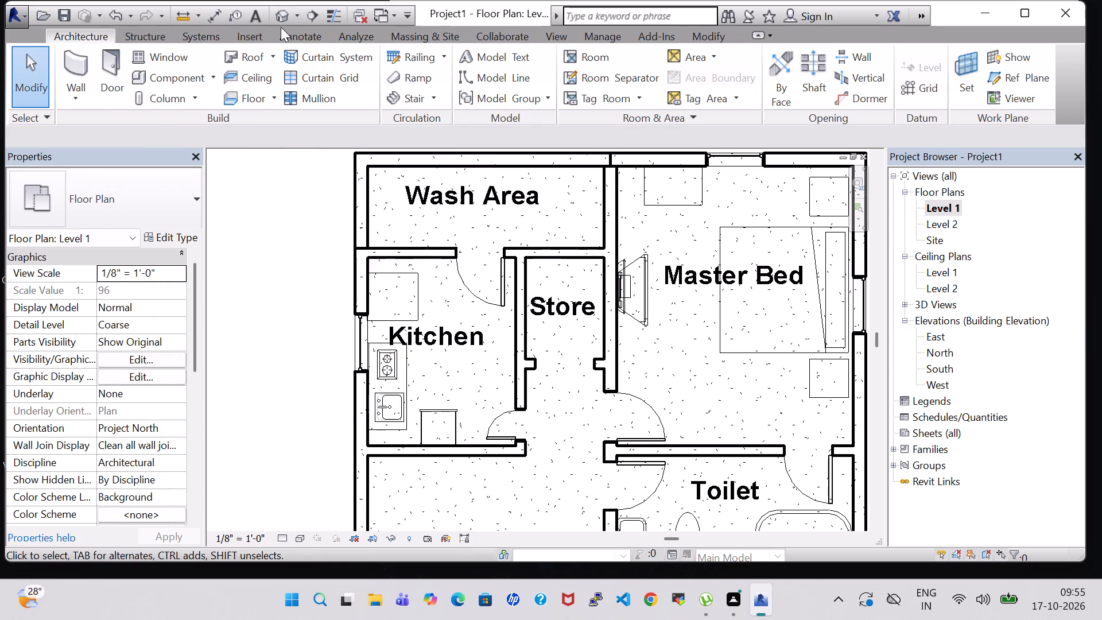
In the 3D view, nudge the double oven east along the Kitchen's south wall, away from the kitchenette.
left_click(284, 10)
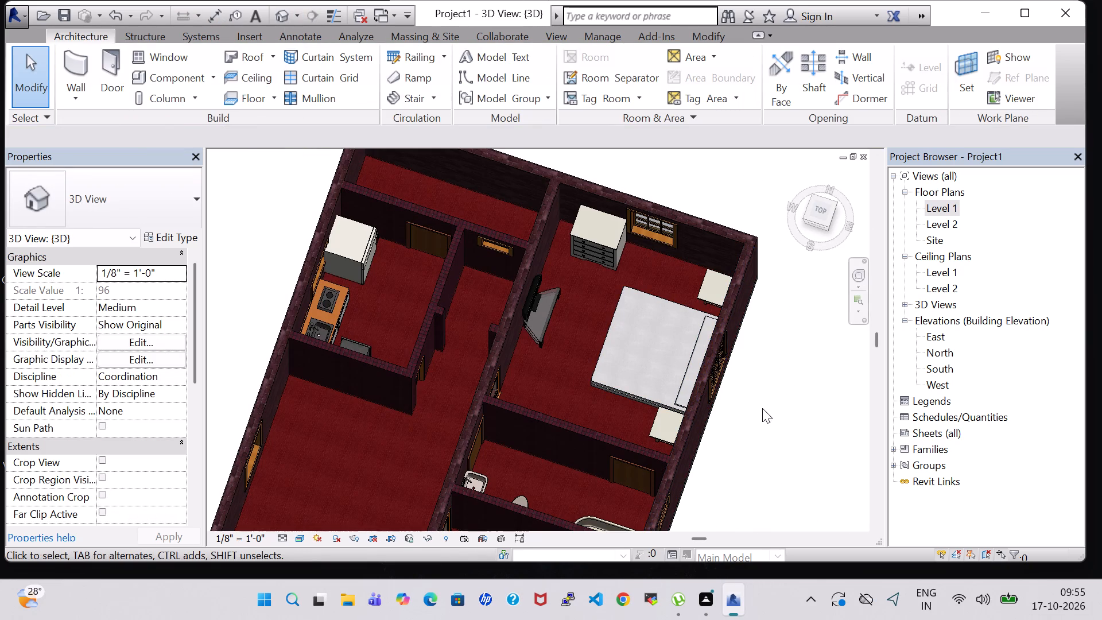
middle_click_drag(762, 408, 682, 482, "shift")
middle_click_drag(626, 284, 585, 241)
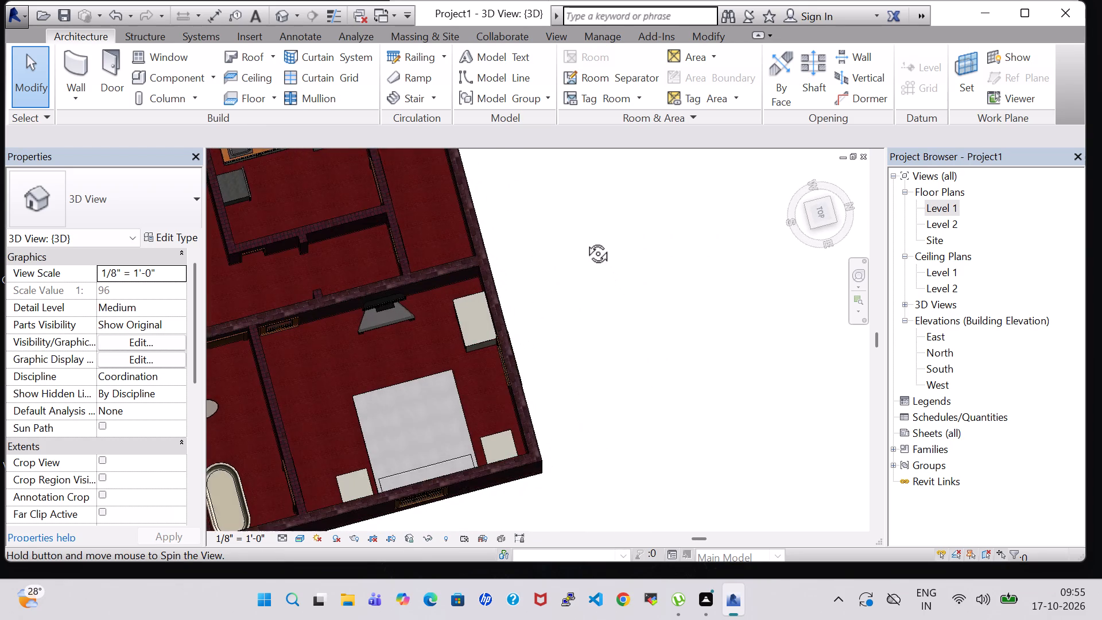
middle_click_drag(585, 241, 584, 235)
scroll(584, 235, "down", 1, "shift")
left_click(243, 180)
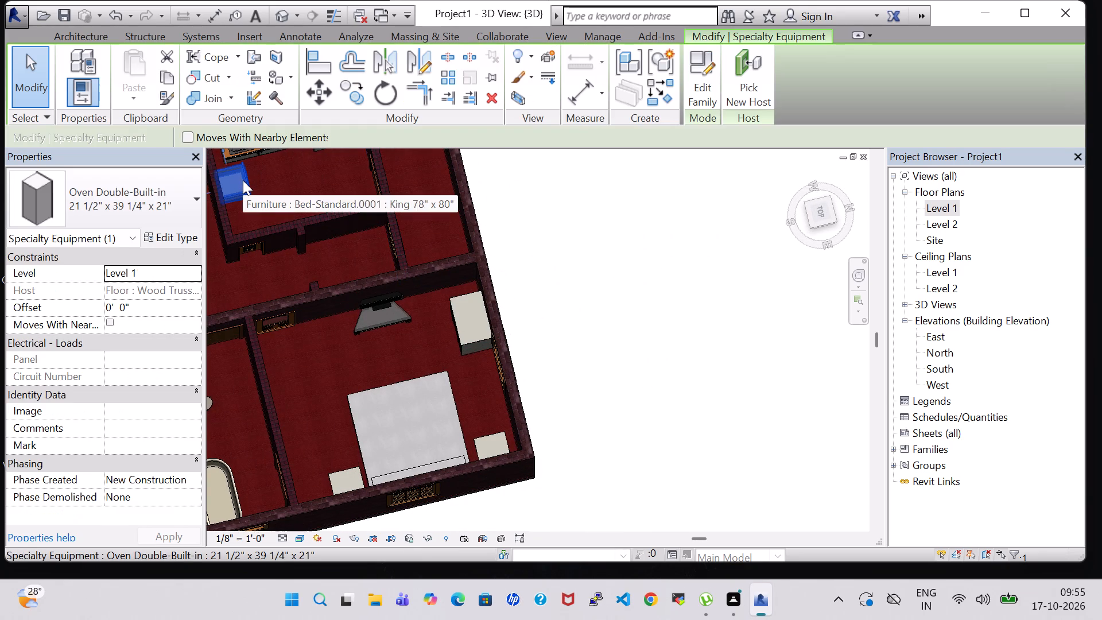
key("Down")
key("Down")
key("Down")
key("Down")
key("Down")
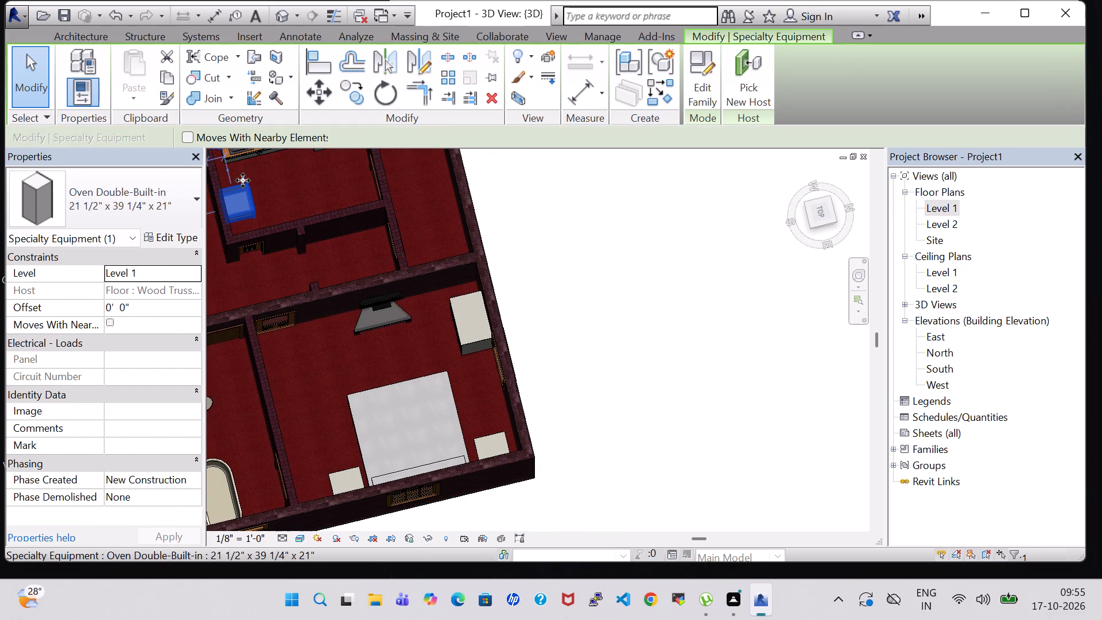
left_click(554, 266)
In the Level 1 plan, nudge the kitchenette slightly north along the Kitchen's west wall.
middle_click_drag(547, 224, 642, 199, "shift")
middle_click_drag(642, 199, 690, 194)
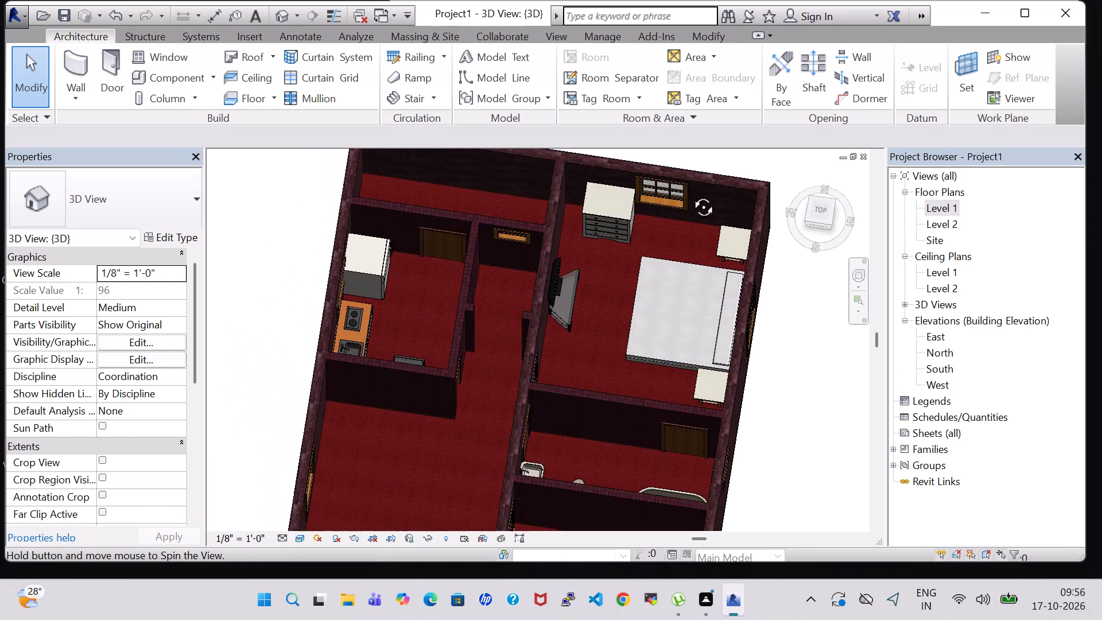
middle_click_drag(690, 194, 700, 189)
middle_click_drag(457, 478, 469, 572, "shift")
middle_click_drag(467, 487, 487, 434, "shift")
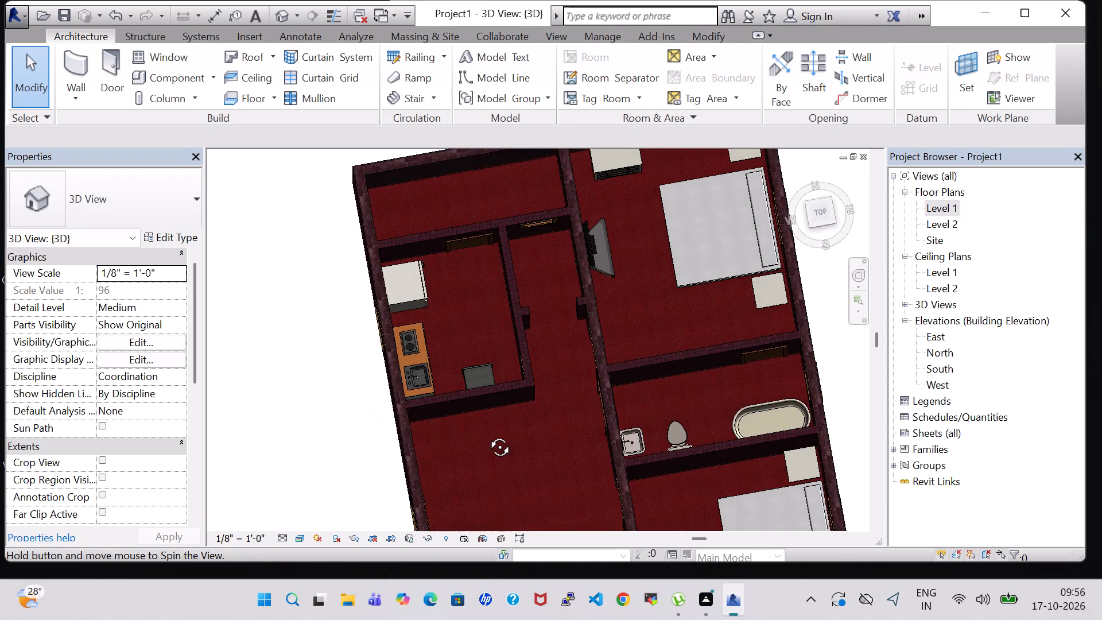
middle_click_drag(487, 434, 490, 393, "shift")
double_click(944, 203)
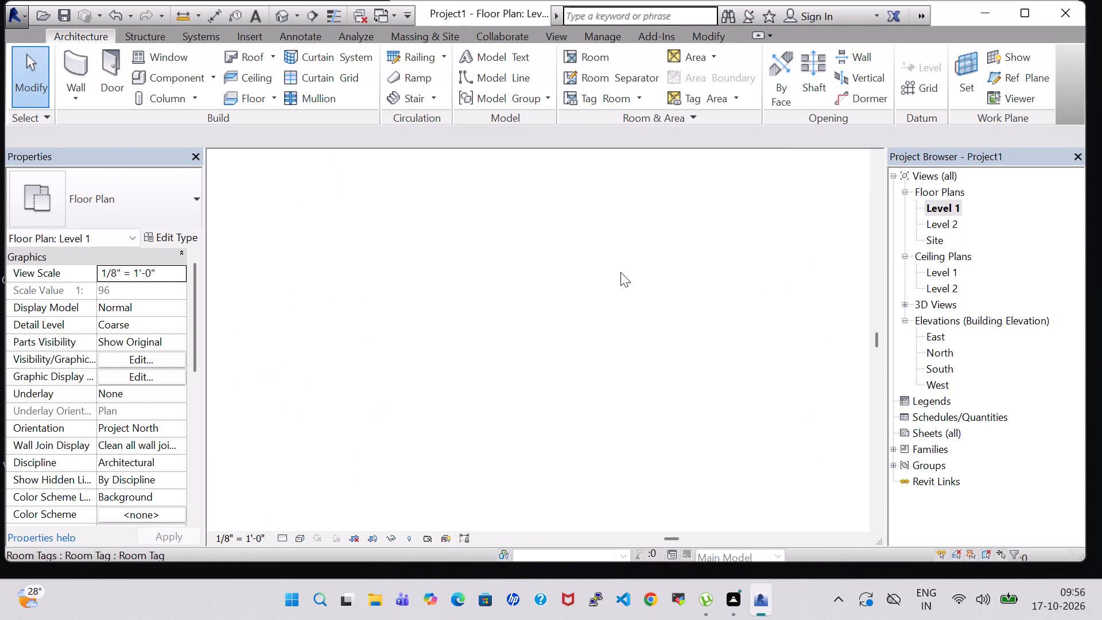
scroll(561, 292, "down", 3)
left_click(455, 361)
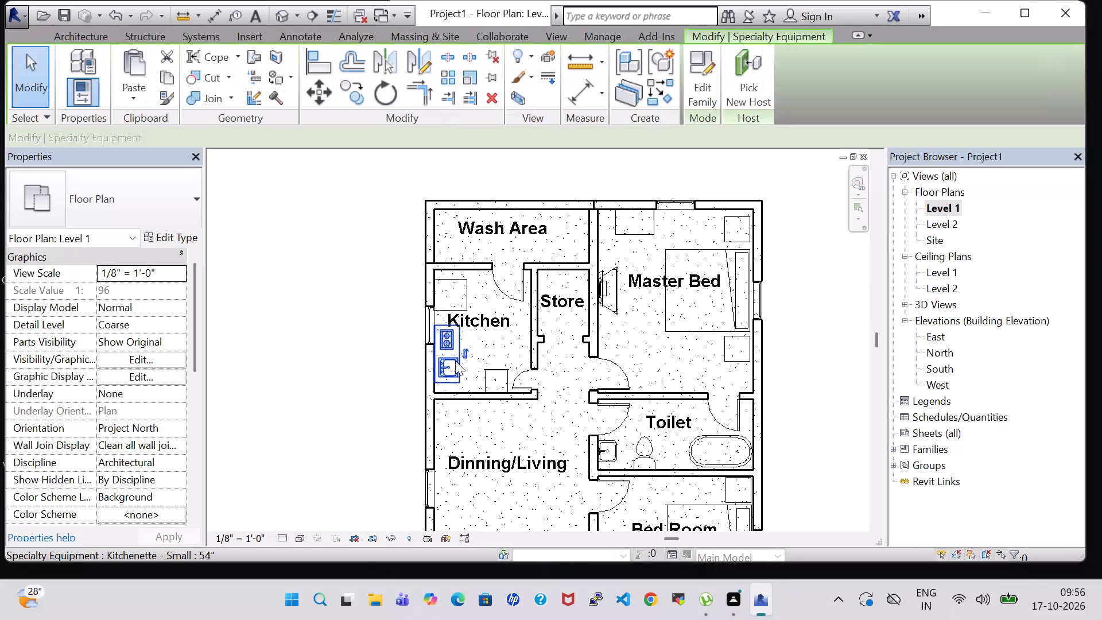
key("Up")
key("Up")
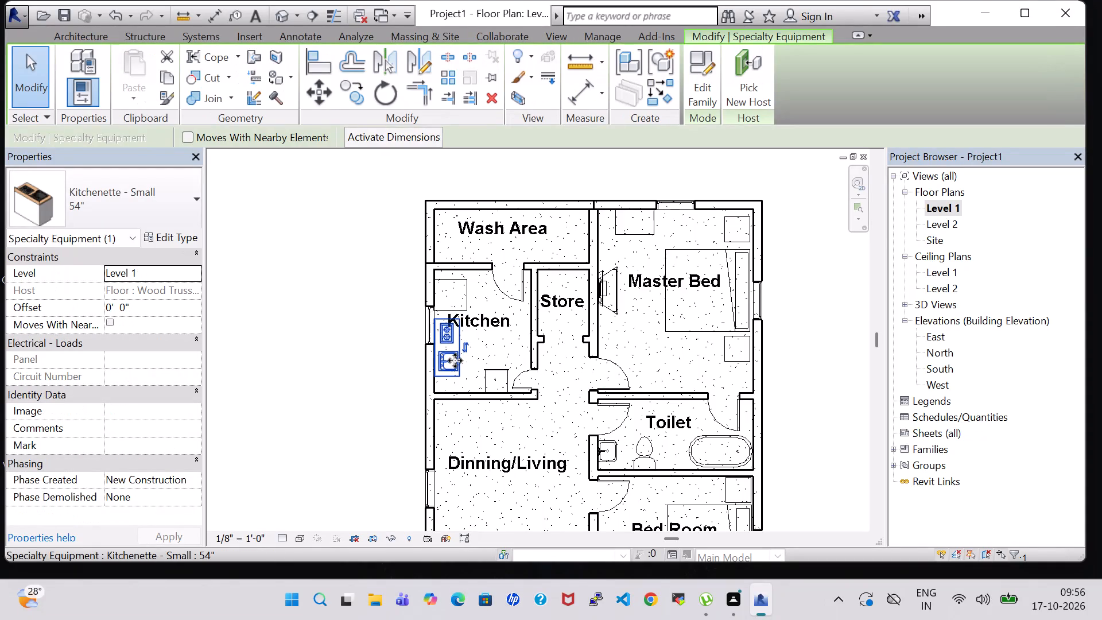
Nudge the Kitchen refrigerator about 6" east, clear of the west wall, and about 9" north toward the north wall.
left_click(456, 285)
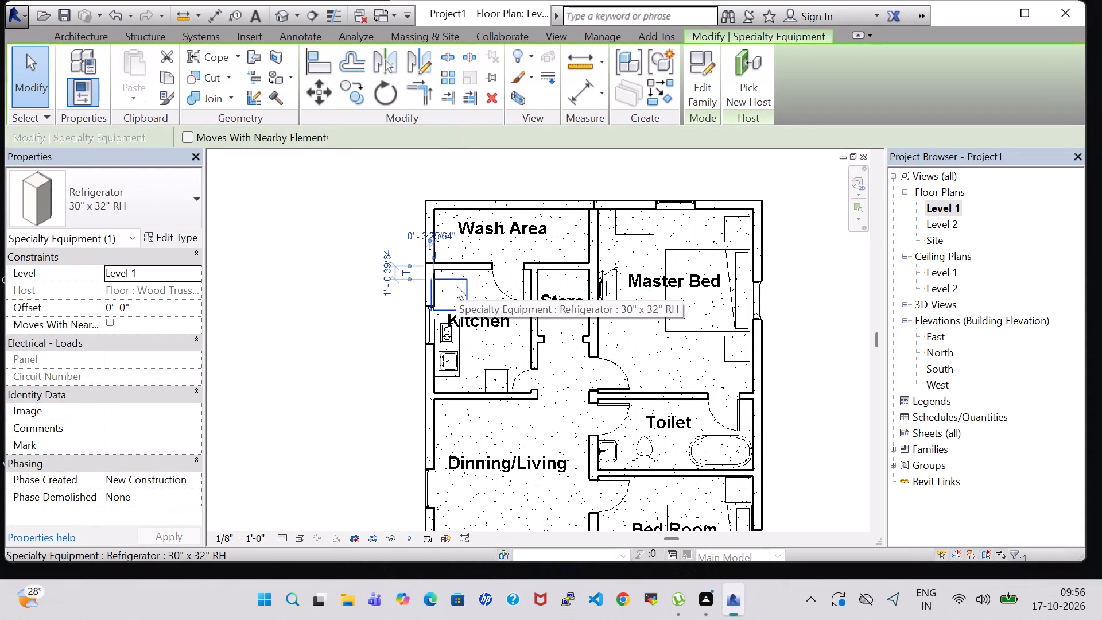
key("Right")
key("Right")
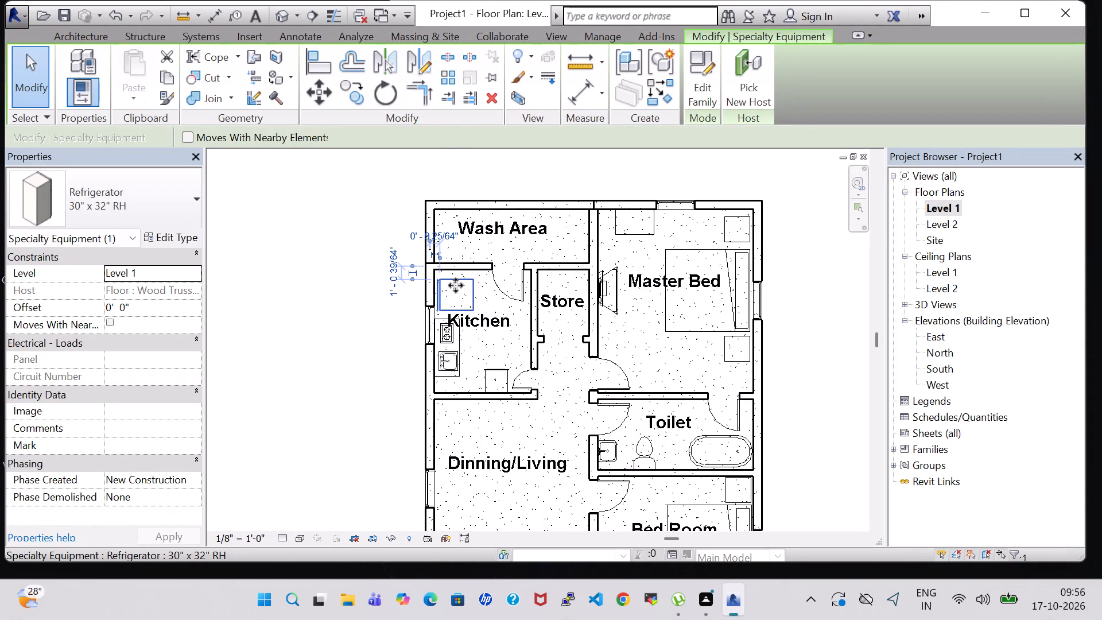
key("Up")
key("Up")
key("Up")
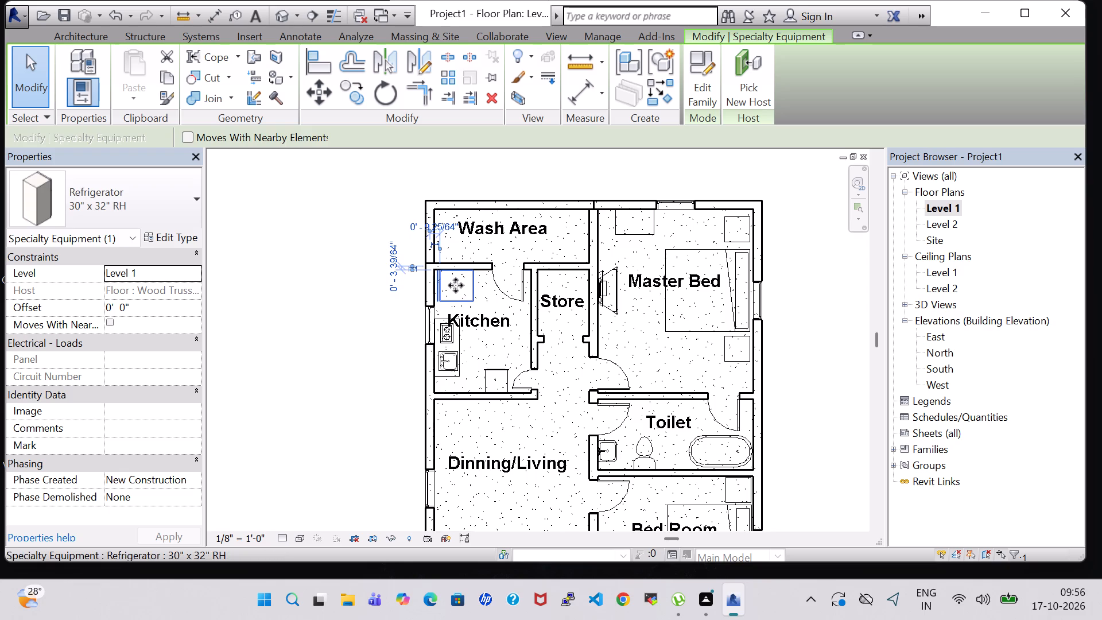
Nudge the Kitchen refrigerator 3" south, away from the north wall.
key("Down")
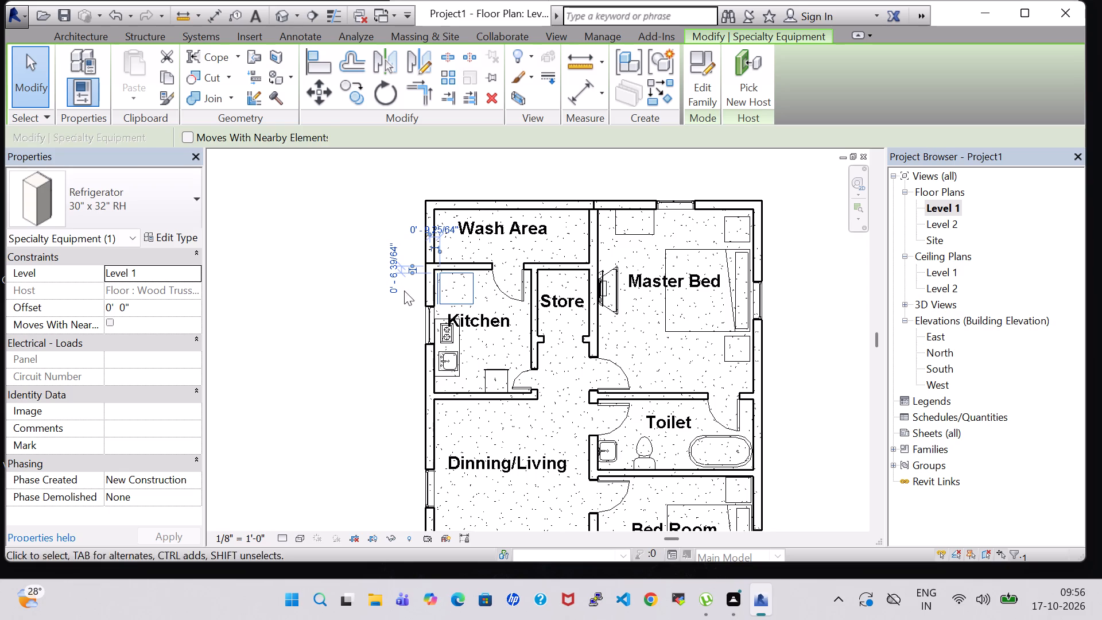
left_click(270, 338)
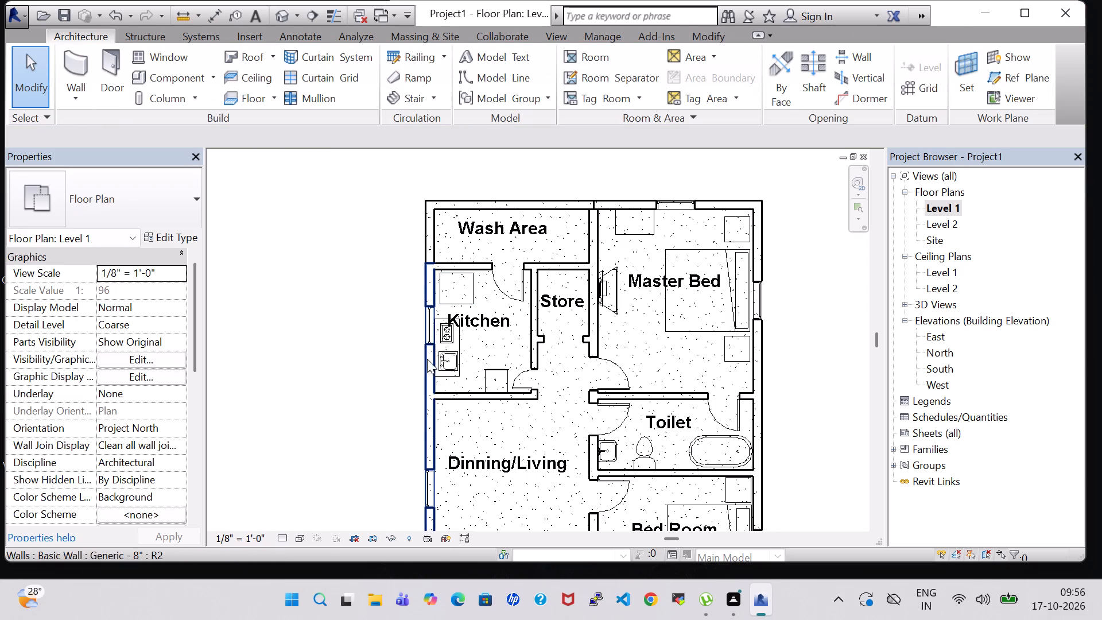
Nudge the kitchenette about 6" north along the Kitchen's west wall.
left_click(452, 354)
key("Right")
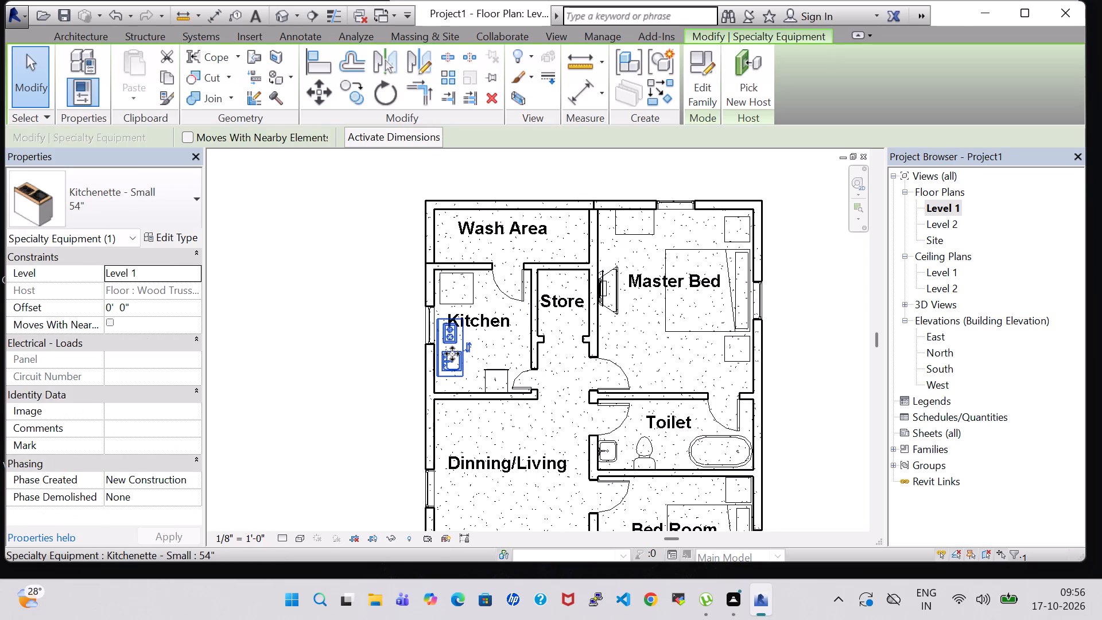
key("Up")
key("Up")
key("Left")
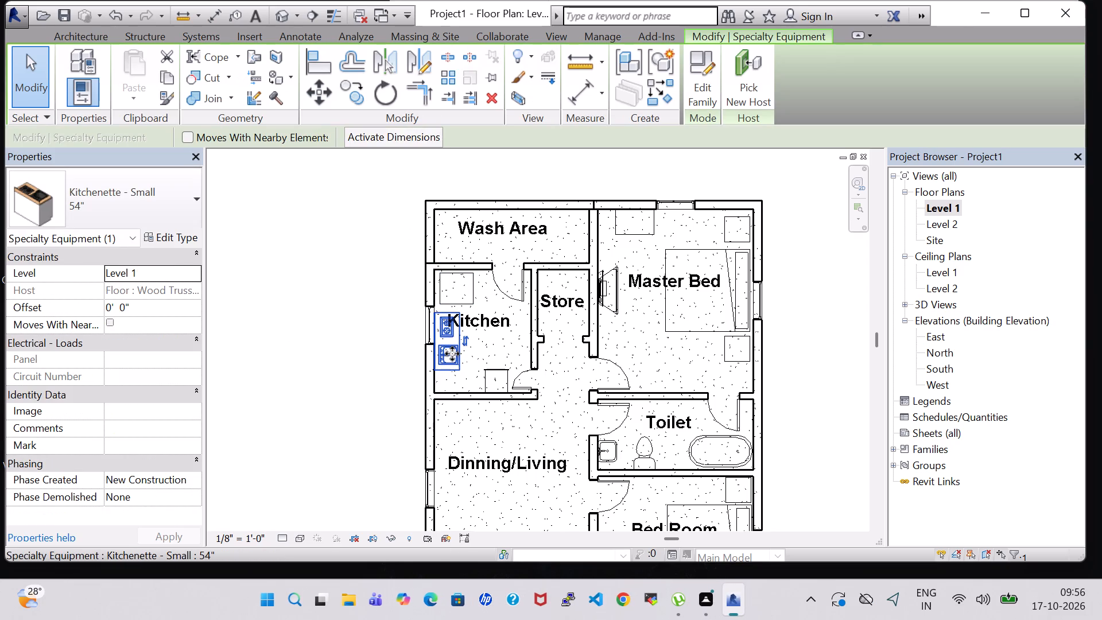
left_click(356, 365)
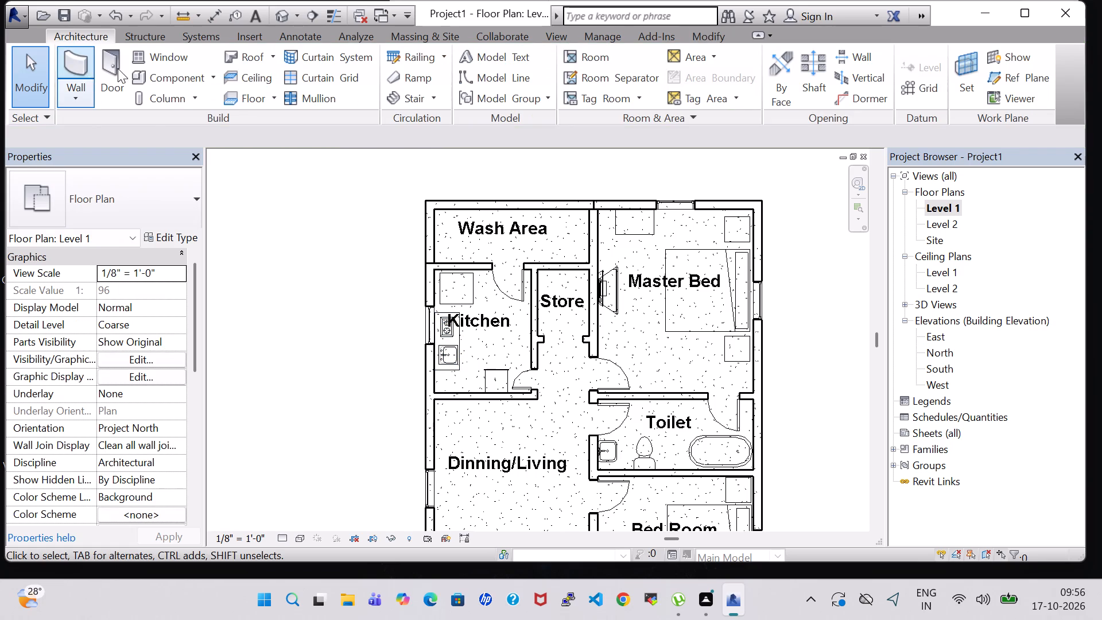
Load the Trash Compactor component family from the Domestic folder of Specialty Equipment in the US Imperial library.
left_click(160, 81)
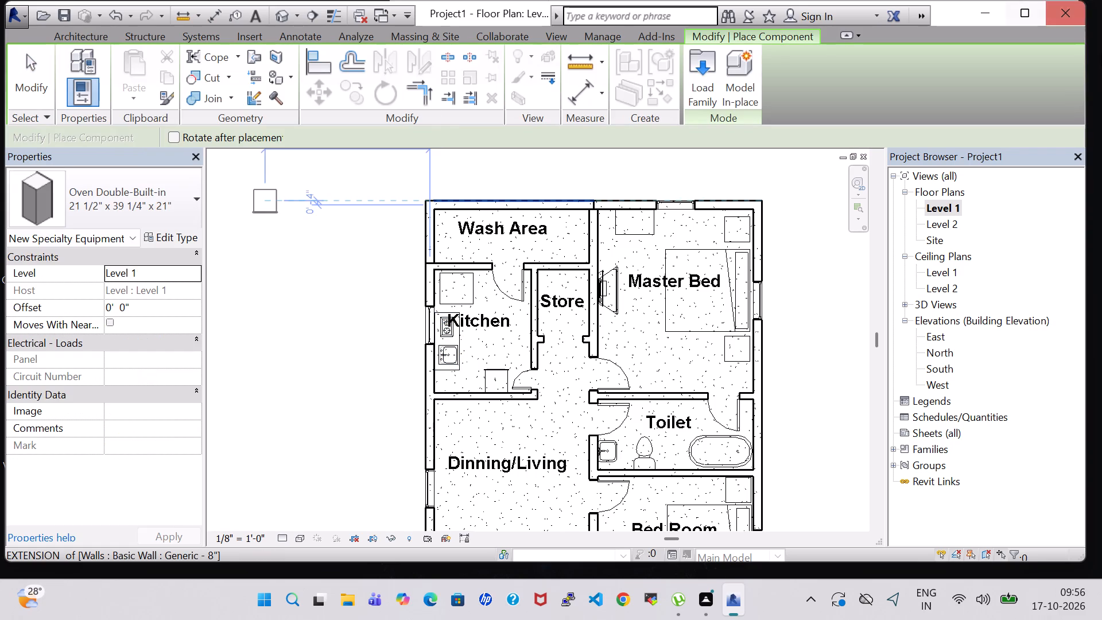
left_click(702, 62)
scroll(642, 233, "down", 1)
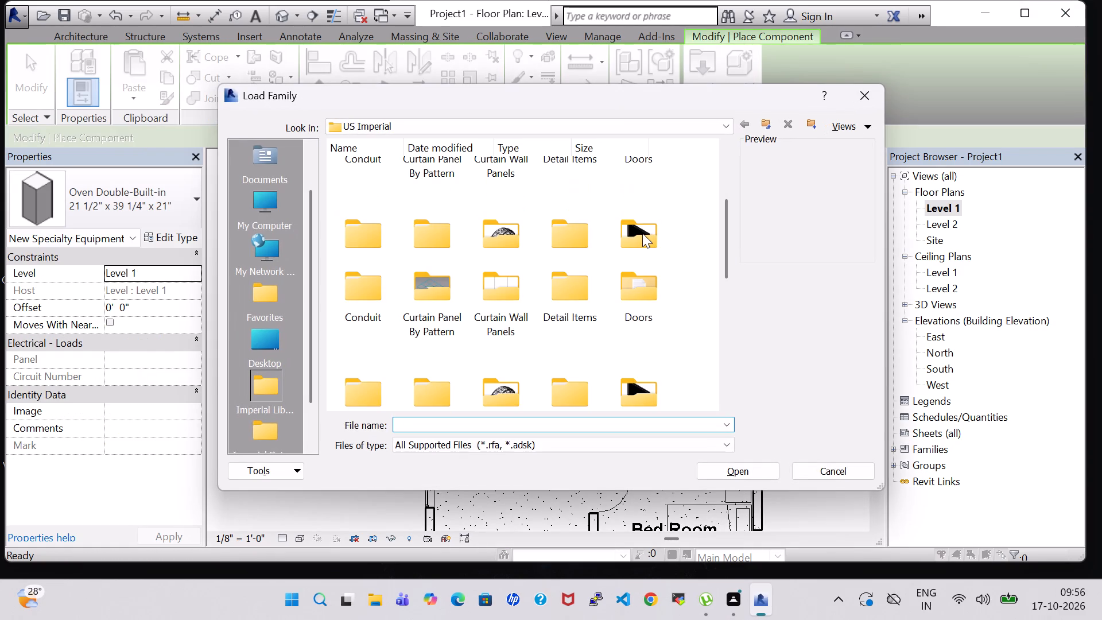
scroll(563, 284, "down", 2)
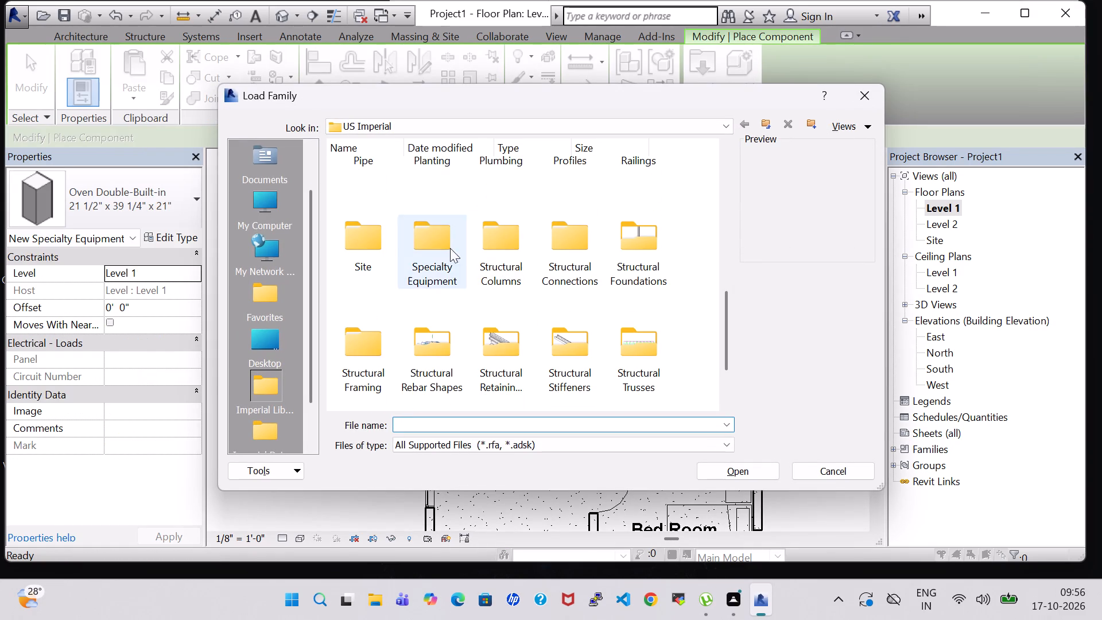
double_click(427, 241)
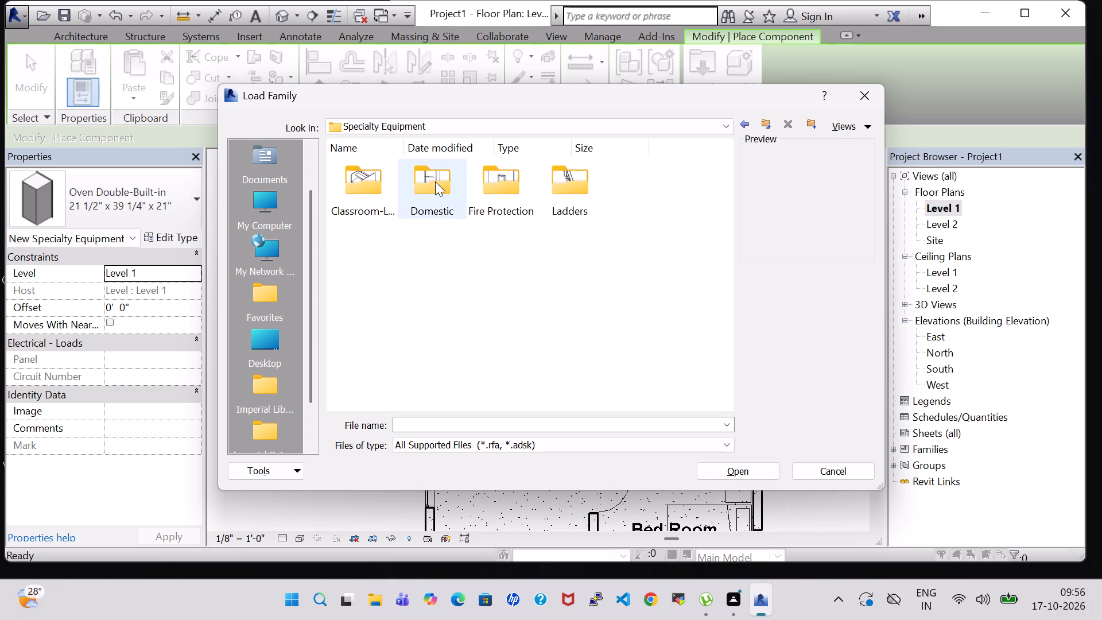
double_click(435, 181)
scroll(553, 250, "down", 1)
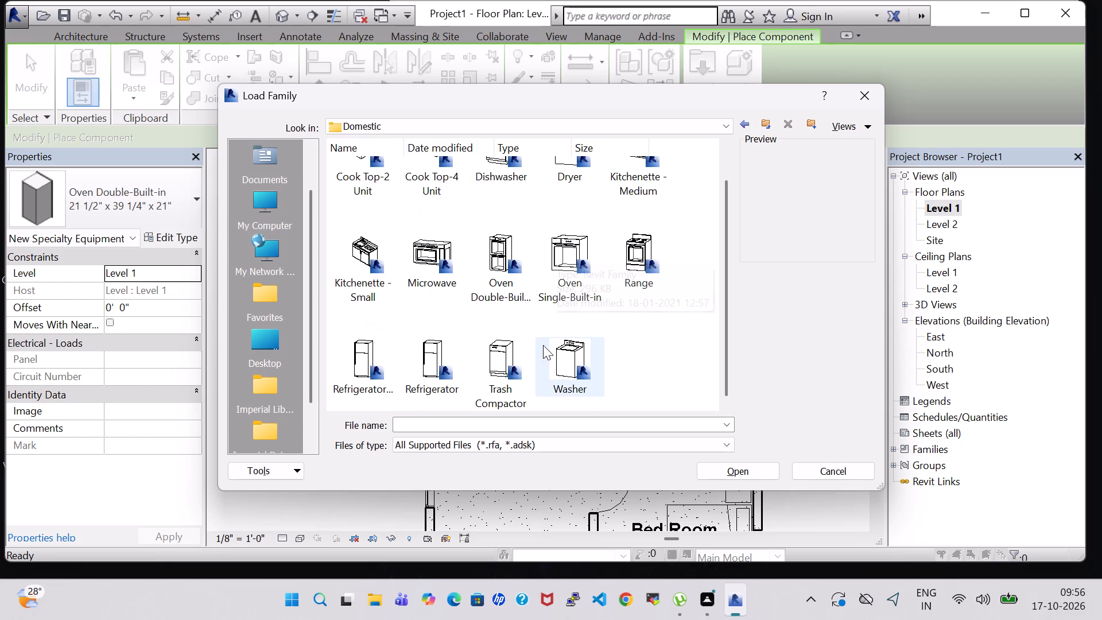
left_click(505, 350)
left_click(734, 466)
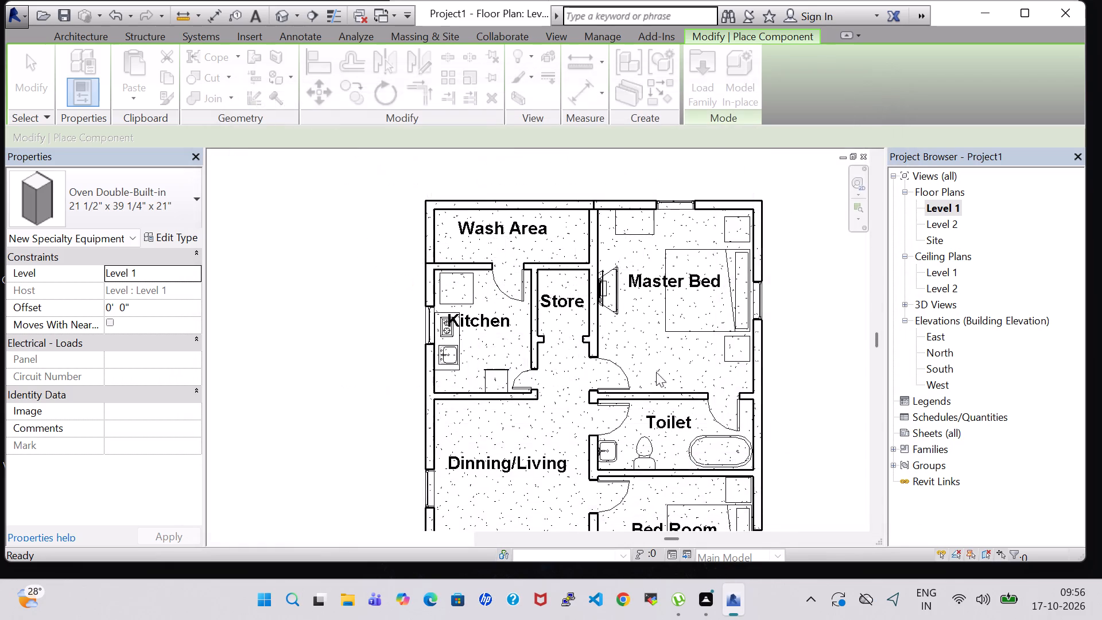
Place the rotated 18" x 24" x 34 1/2" trash compactor in the Kitchen's southwest corner, just south of the kitchenette.
scroll(526, 359, "up", 5)
key("space")
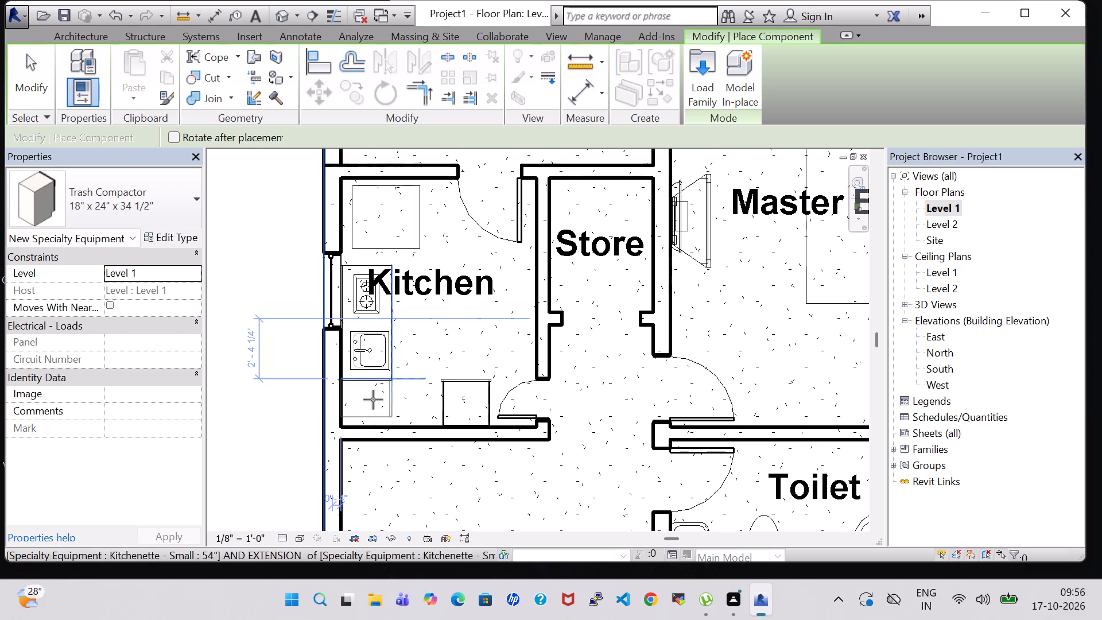
left_click(373, 402)
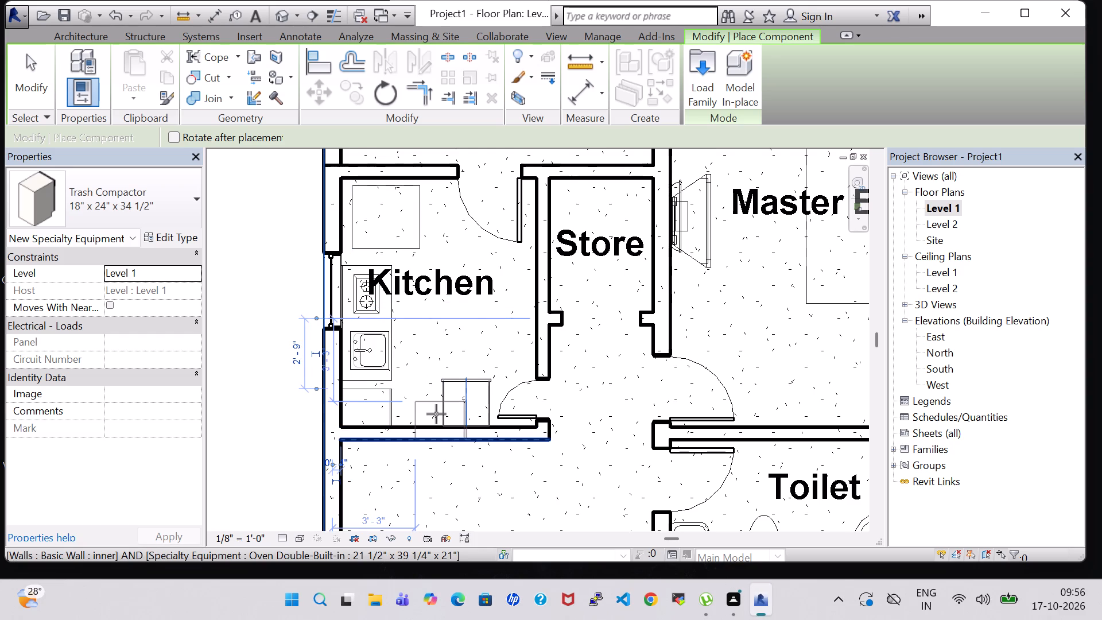
key("Escape")
key("Escape")
Nudge the trash compactor about 2" north and 2" east, clear of the Kitchen's south and west walls.
left_click(381, 397)
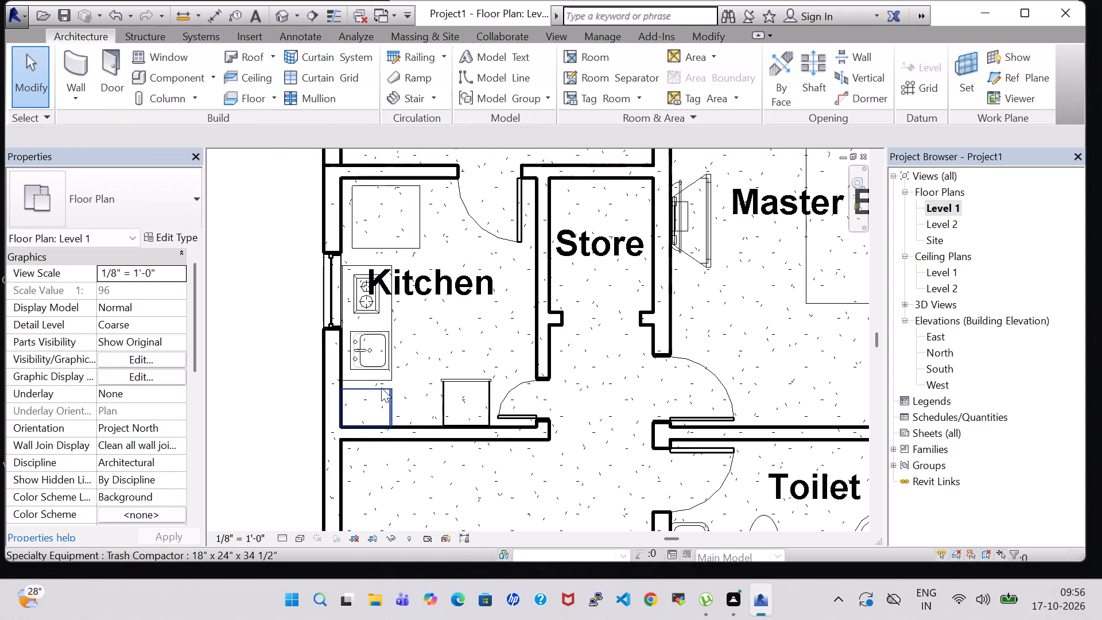
left_click(381, 387)
key("Up")
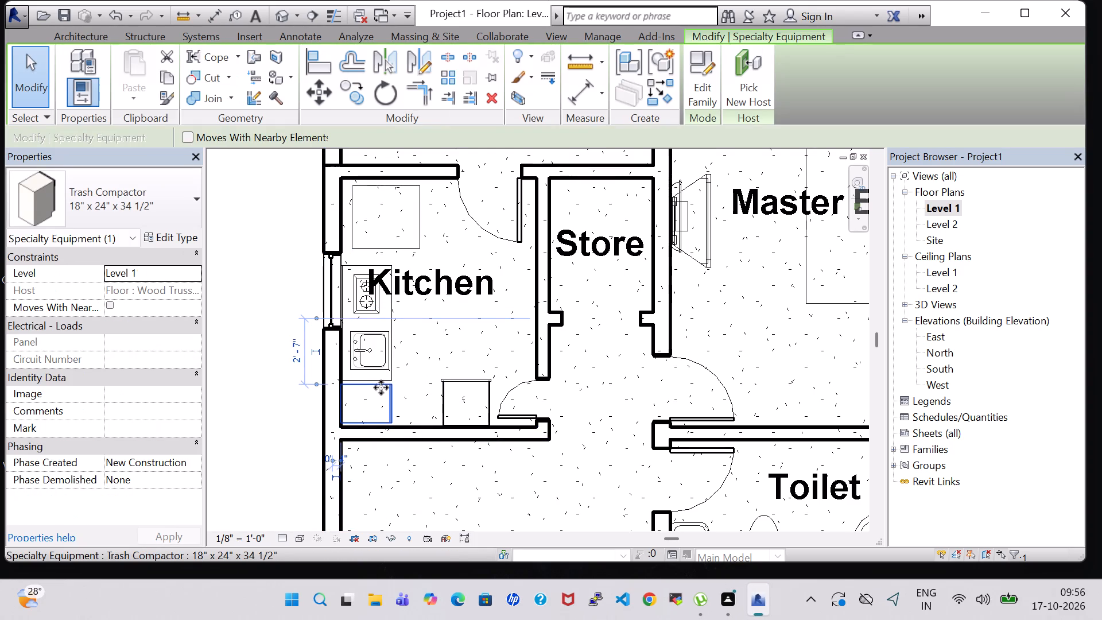
key("Right")
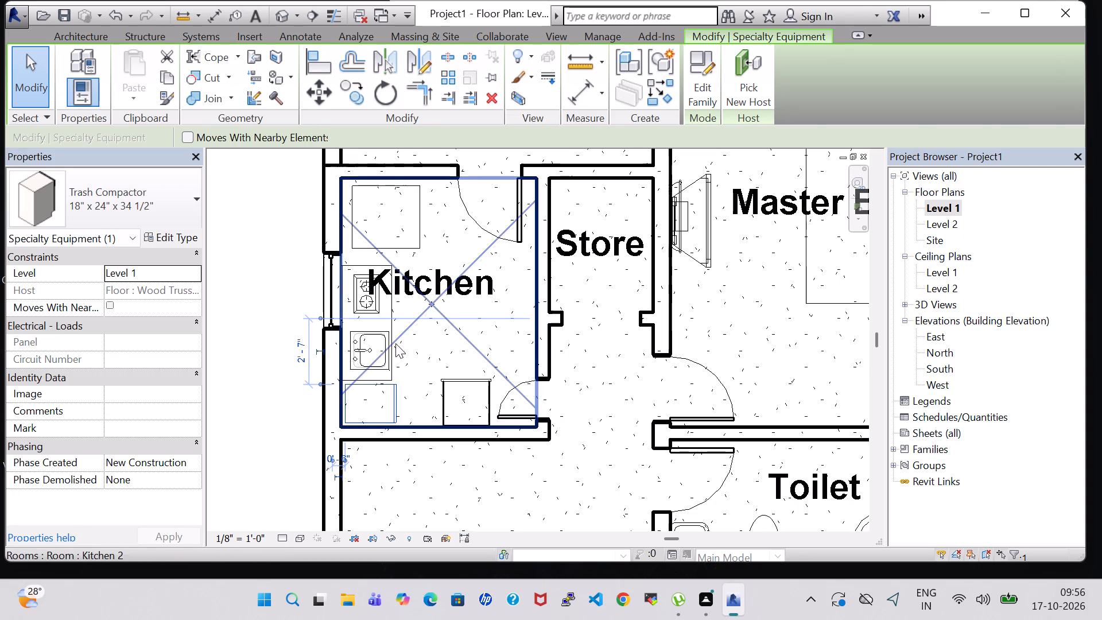
left_click(255, 409)
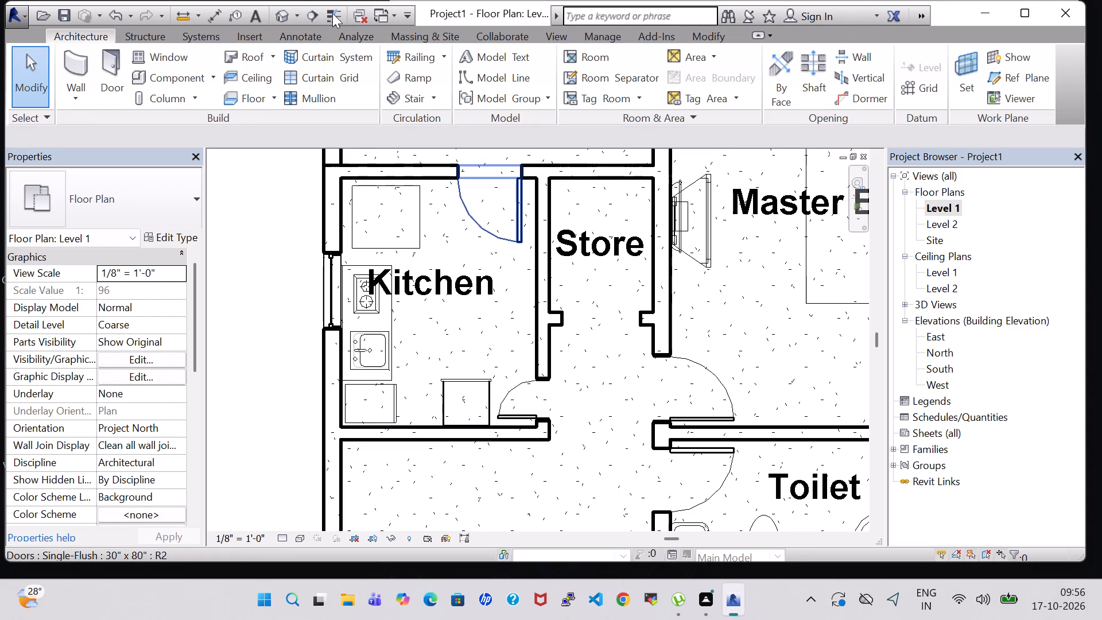
In the 3D view, shift the Kitchen's west window south to 5'-1" from the south wall and raise its sill height to 3'-9".
left_click(278, 21)
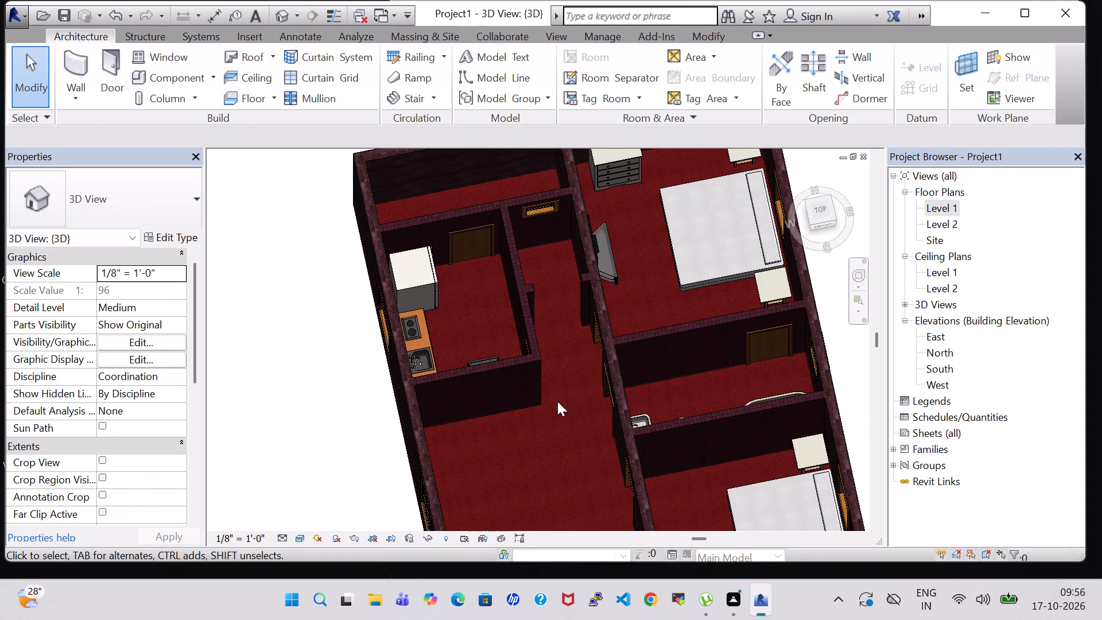
middle_click_drag(271, 380, 428, 398, "shift")
middle_click_drag(425, 356, 401, 423)
middle_click_drag(389, 420, 478, 403, "shift")
middle_click(345, 342)
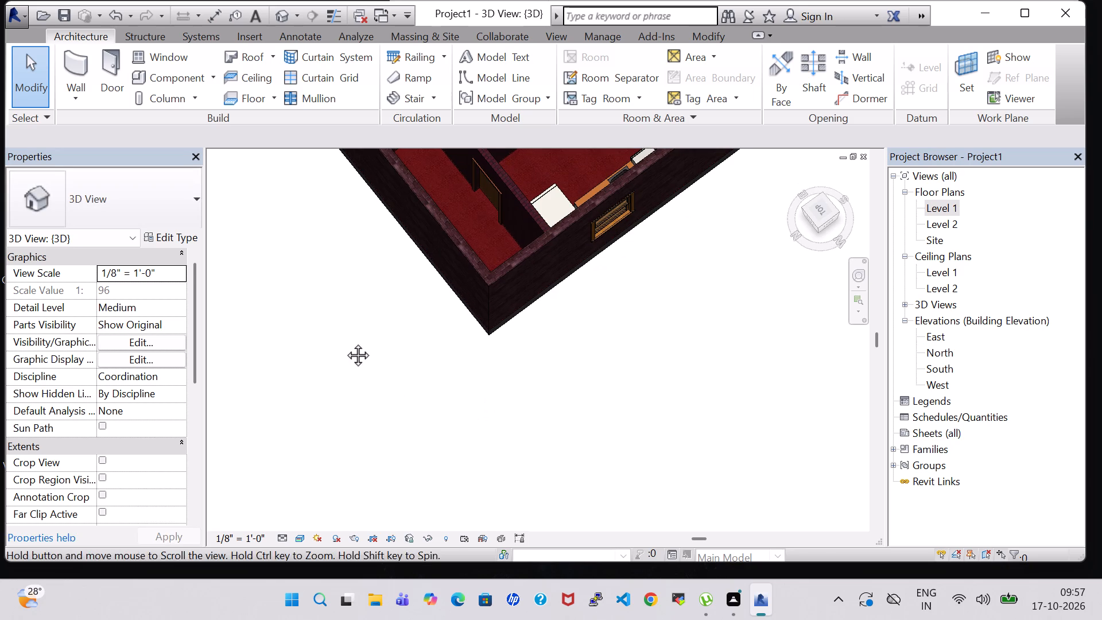
middle_click_drag(348, 332, 414, 350, "shift")
middle_click_drag(429, 290, 472, 441)
scroll(472, 441, "down", 1)
middle_click_drag(472, 441, 572, 365, "shift")
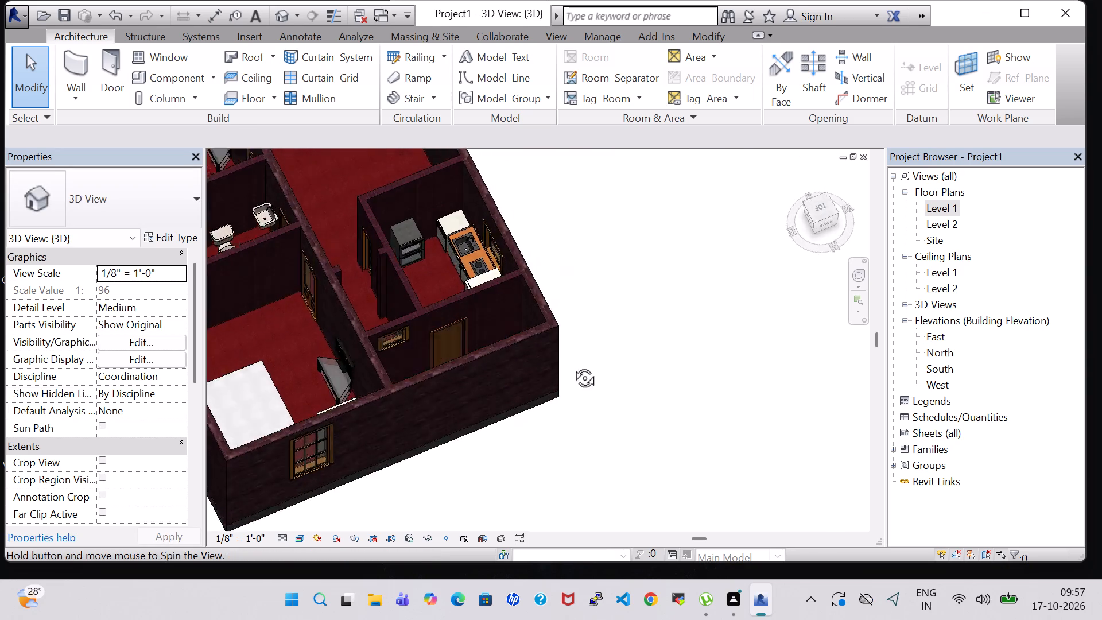
middle_click_drag(572, 365, 588, 294, "shift")
middle_click_drag(588, 294, 703, 333)
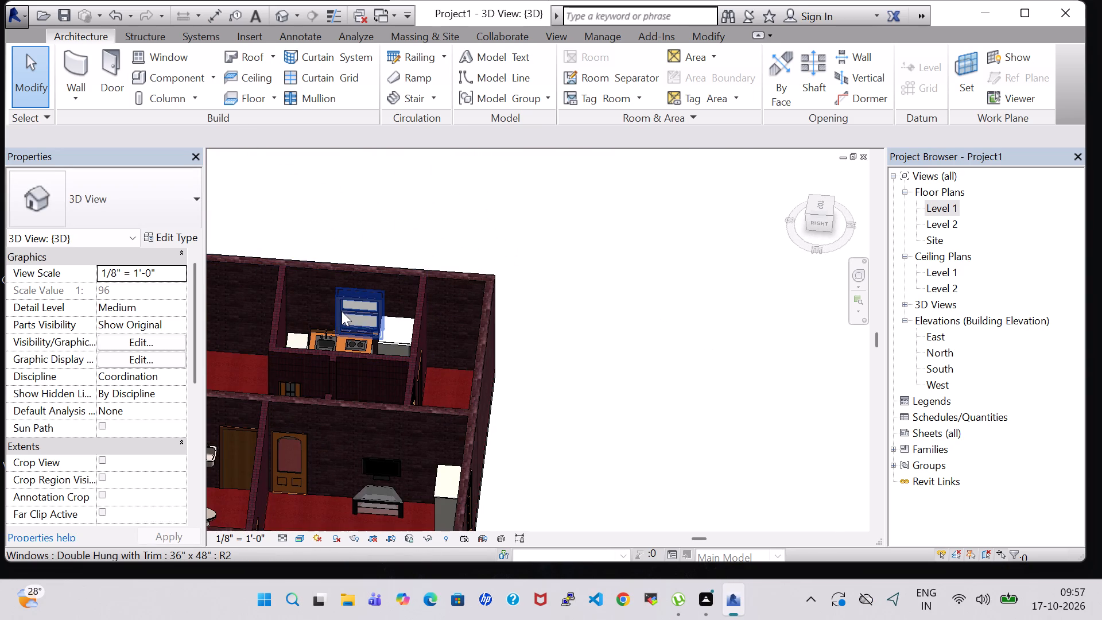
left_click(346, 309)
key("Left")
key("Left")
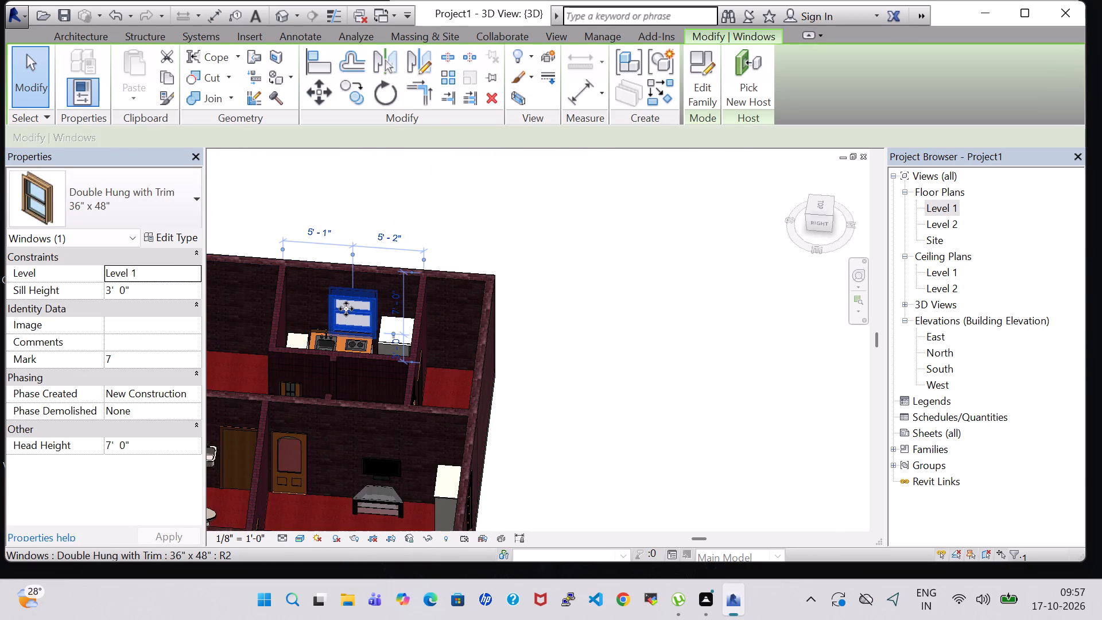
key("Up")
key("Up")
key("Up")
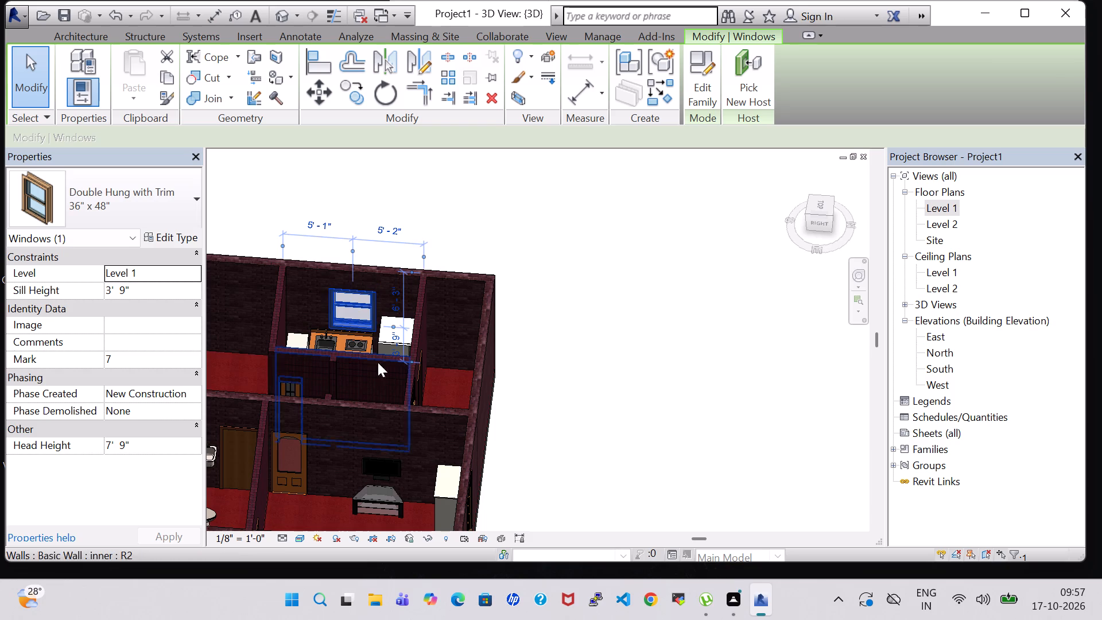
left_click(633, 365)
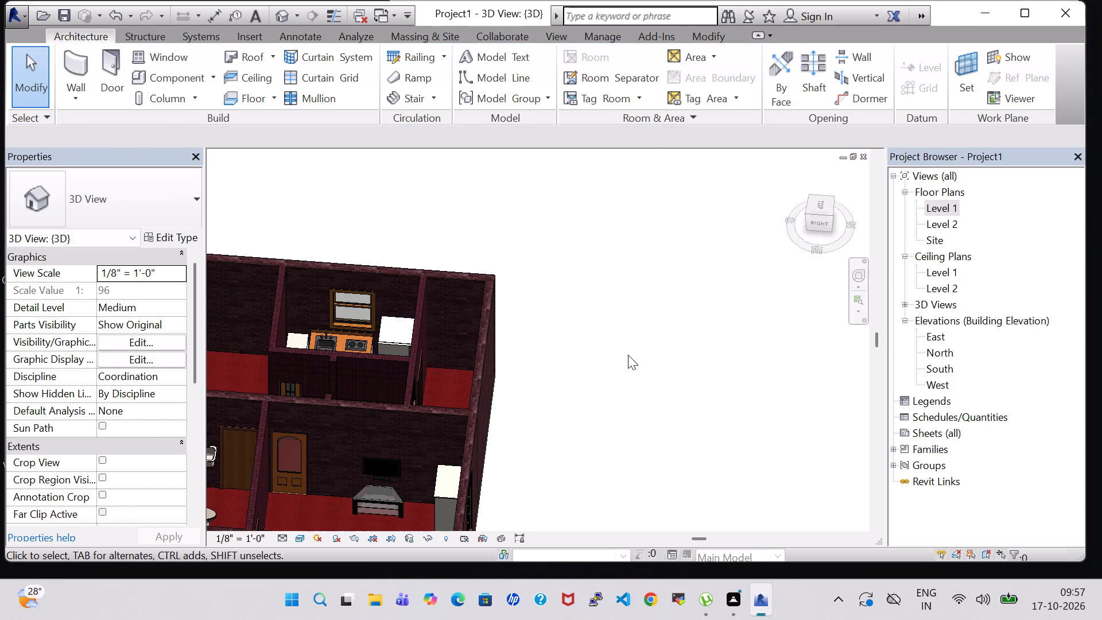
Raise the Kitchen's west window to a 4'-0" sill height and shift it south to 4'-7" from the south wall.
middle_click_drag(628, 355, 635, 348, "shift")
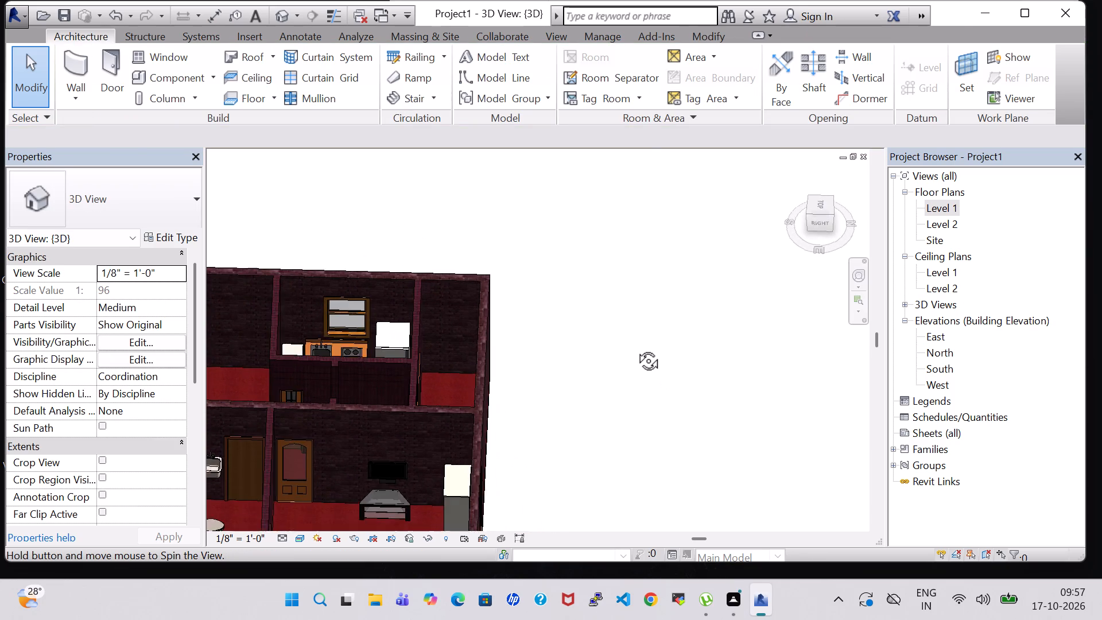
middle_click_drag(635, 348, 636, 328, "shift")
middle_click(638, 327, "shift")
left_click(343, 311)
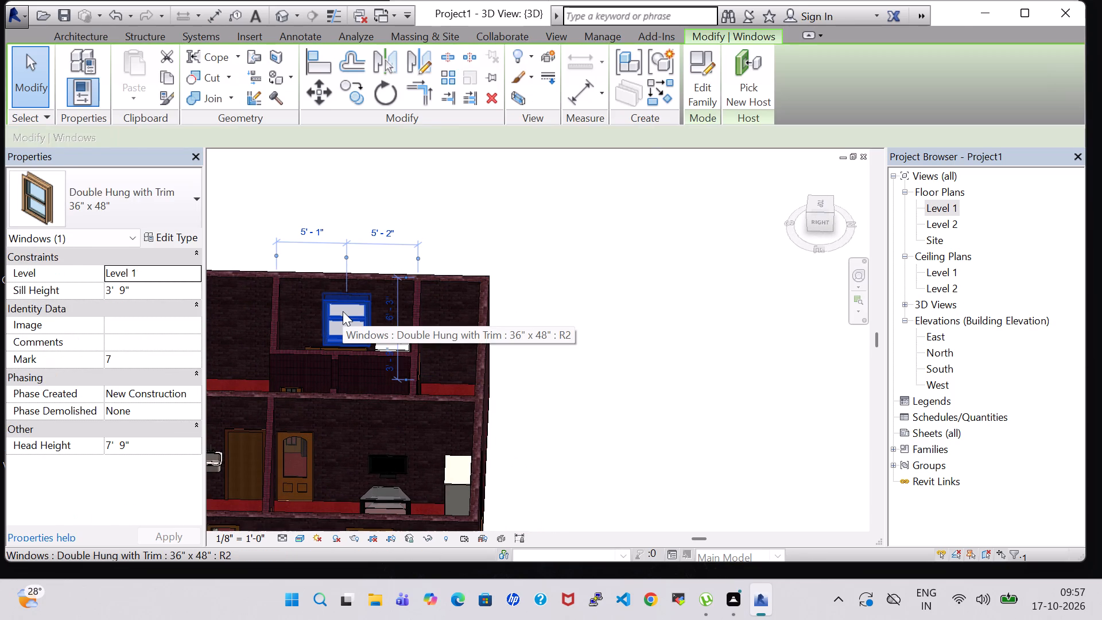
key("Up")
key("Left")
key("Left")
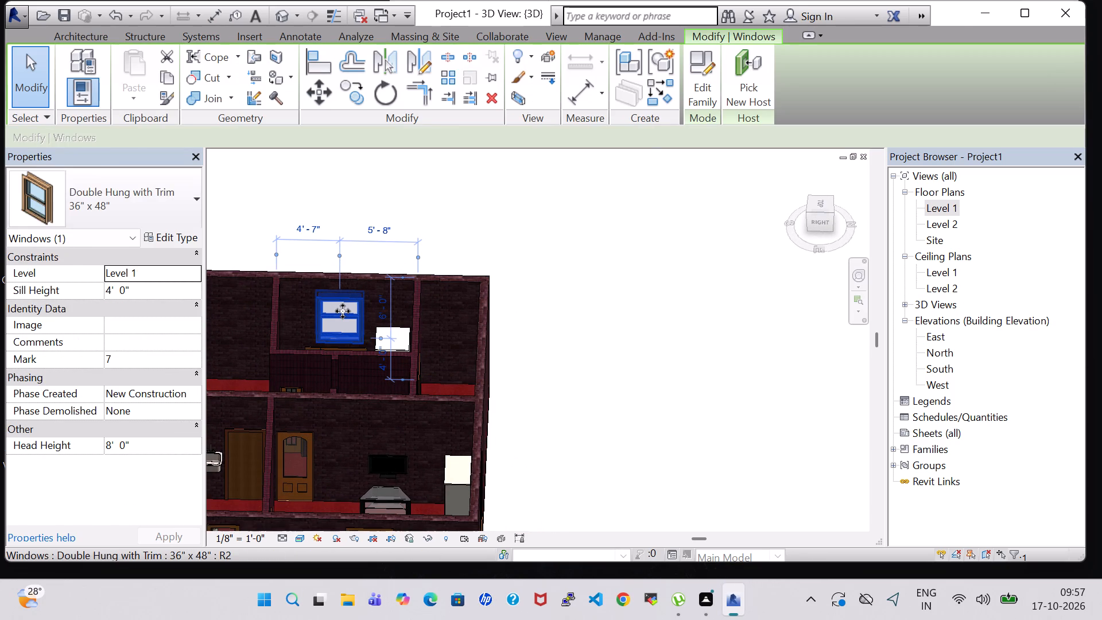
left_click(639, 383)
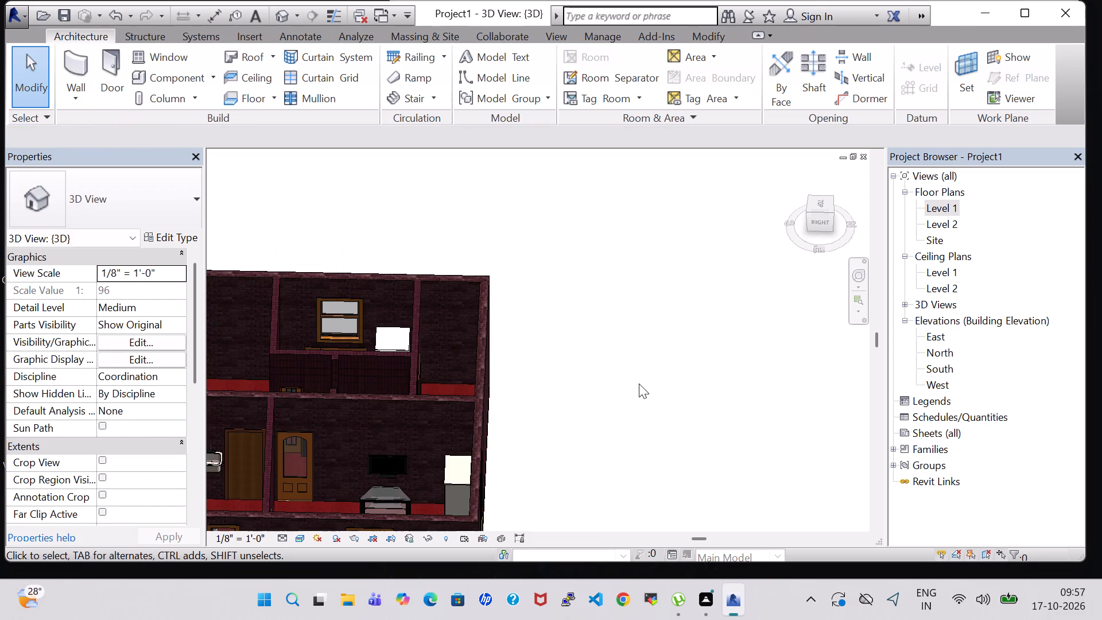
Examine the Kitchen's window and appliance arrangement from several angles in the 3D view.
middle_click_drag(566, 311, 570, 379, "shift")
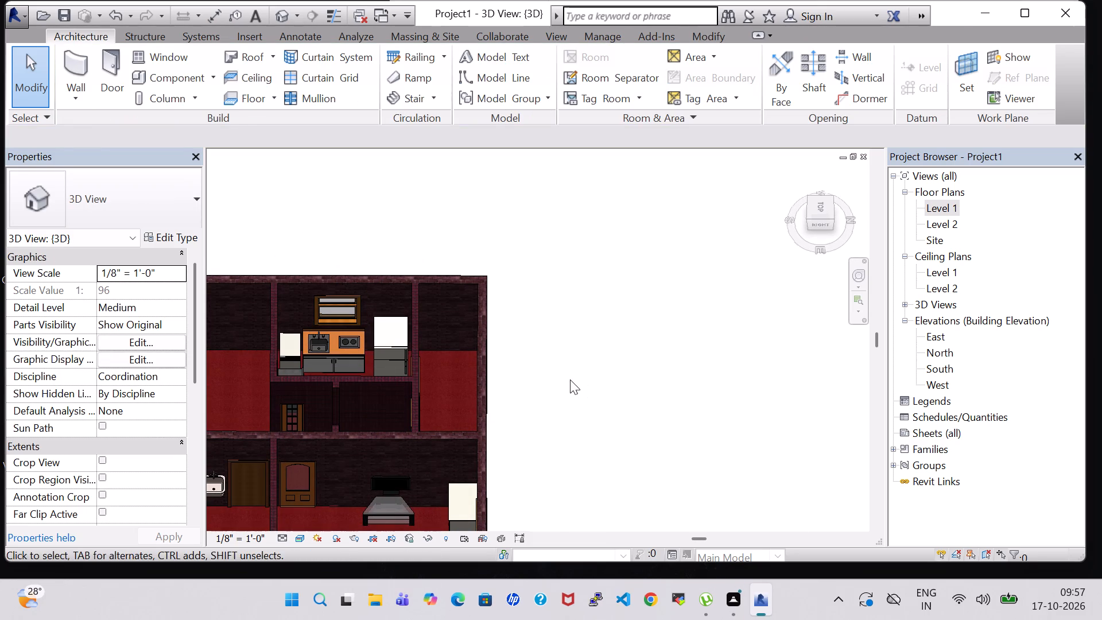
middle_click_drag(570, 379, 571, 392, "shift")
middle_click_drag(571, 392, 576, 430, "shift")
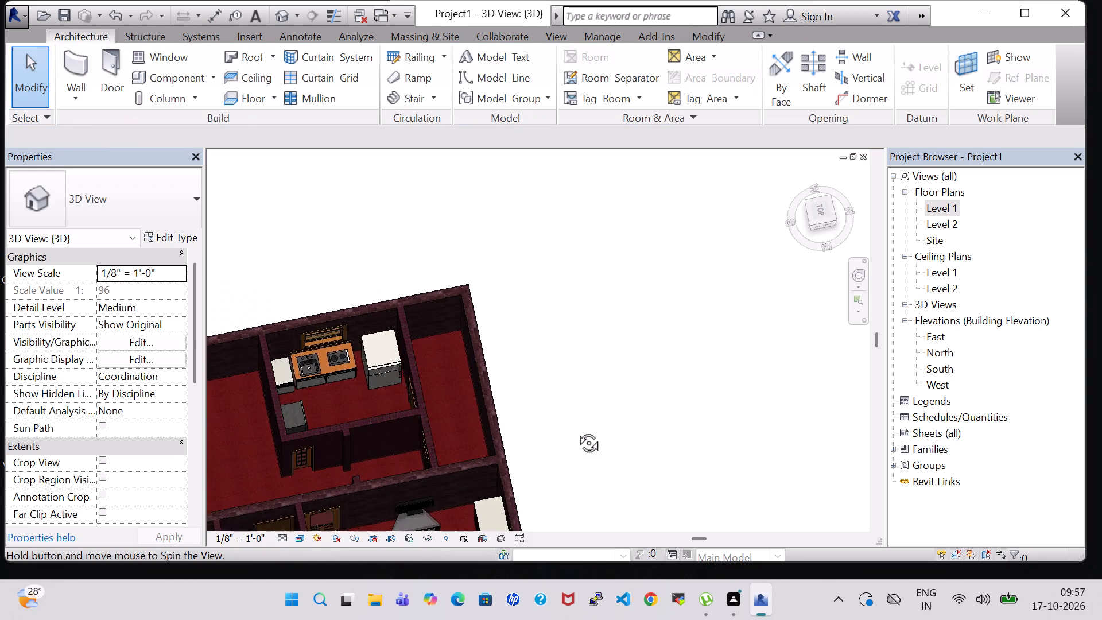
middle_click_drag(576, 430, 481, 341, "shift")
middle_click_drag(591, 417, 722, 489, "shift")
scroll(591, 417, "down", 1, "shift")
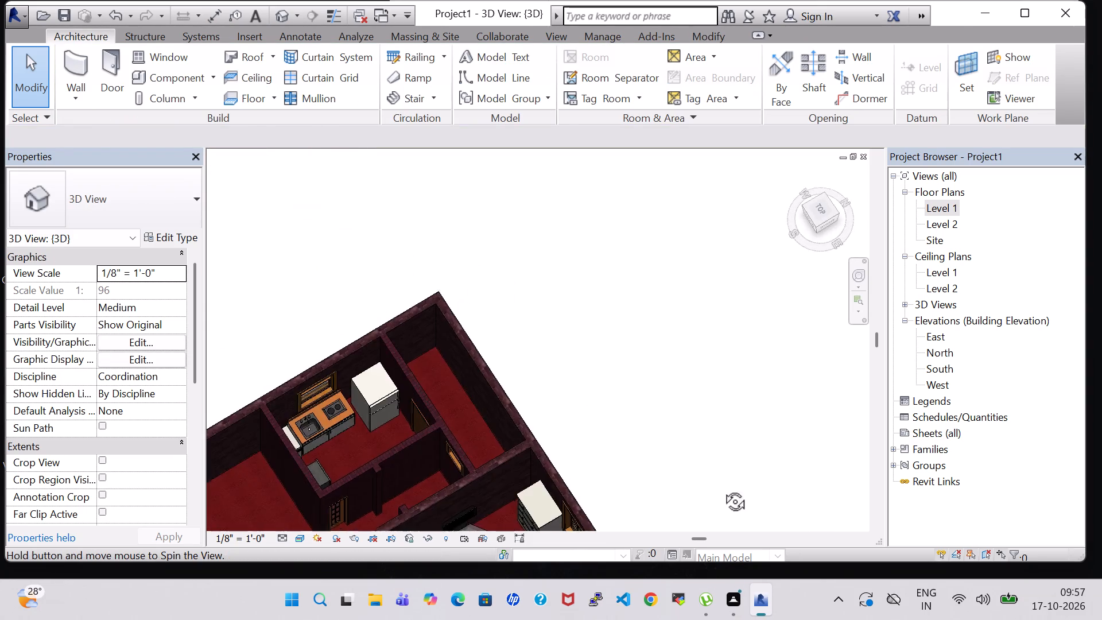
middle_click_drag(722, 489, 703, 485, "shift")
In the Level 1 plan, browse the Domestic folder of Specialty Equipment for another component family to load.
double_click(954, 208)
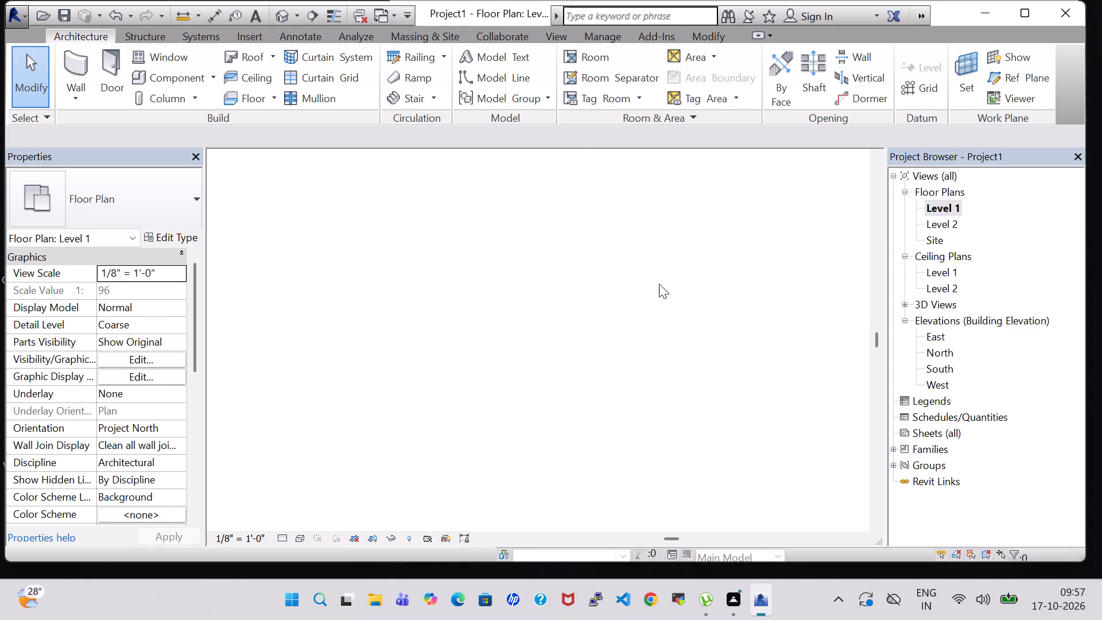
scroll(581, 312, "down", 5)
middle_click_drag(581, 312, 576, 377)
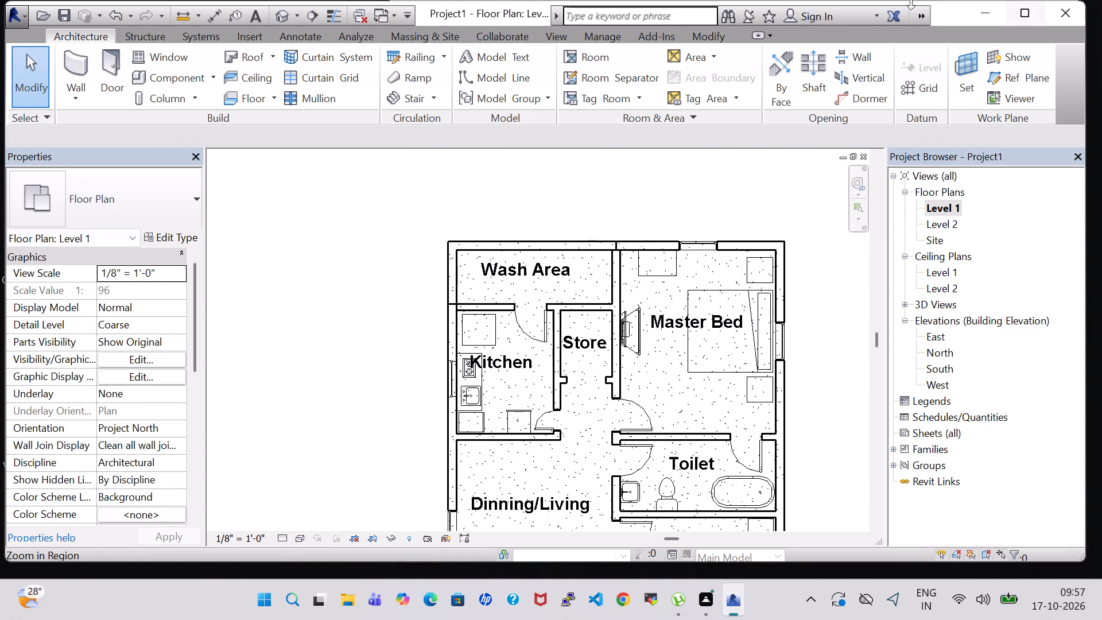
left_click(166, 76)
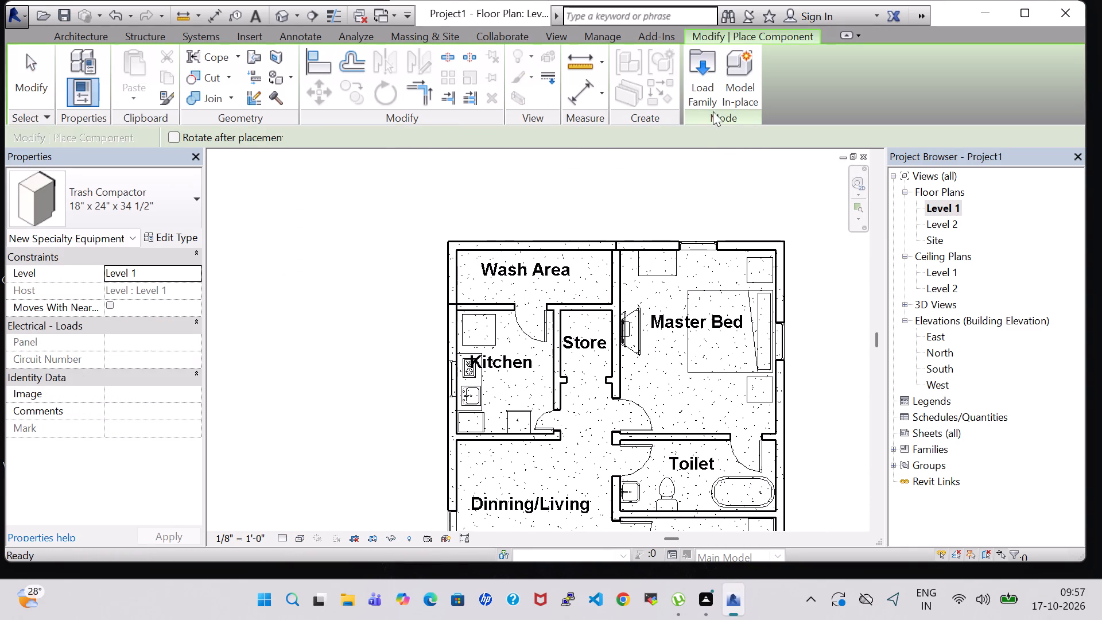
left_click(713, 88)
scroll(598, 189, "down", 1)
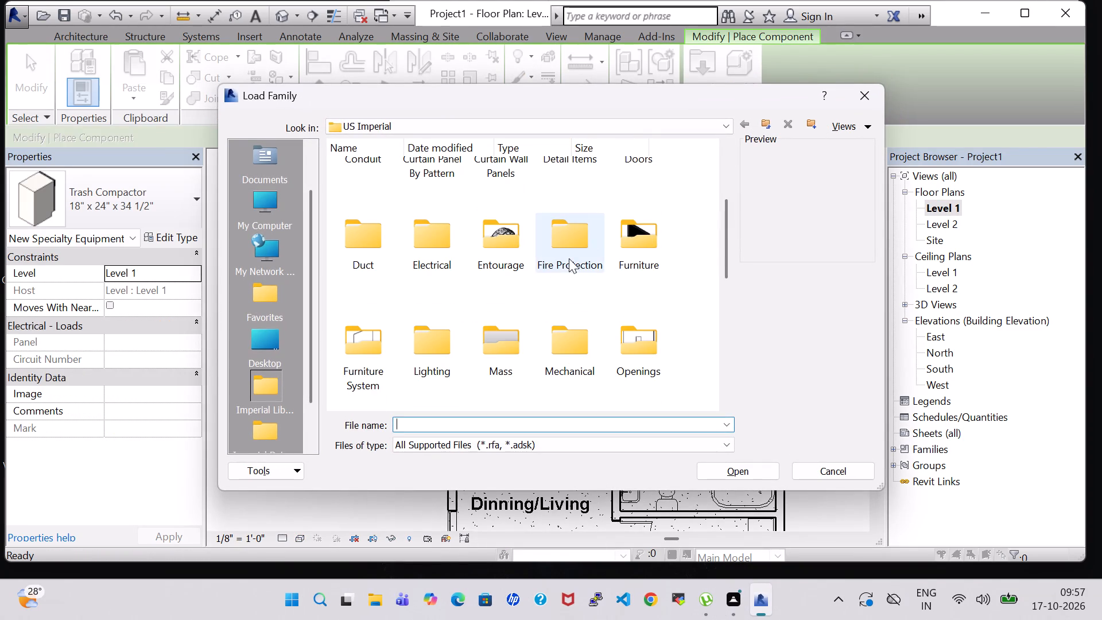
scroll(569, 258, "down", 2)
double_click(402, 239)
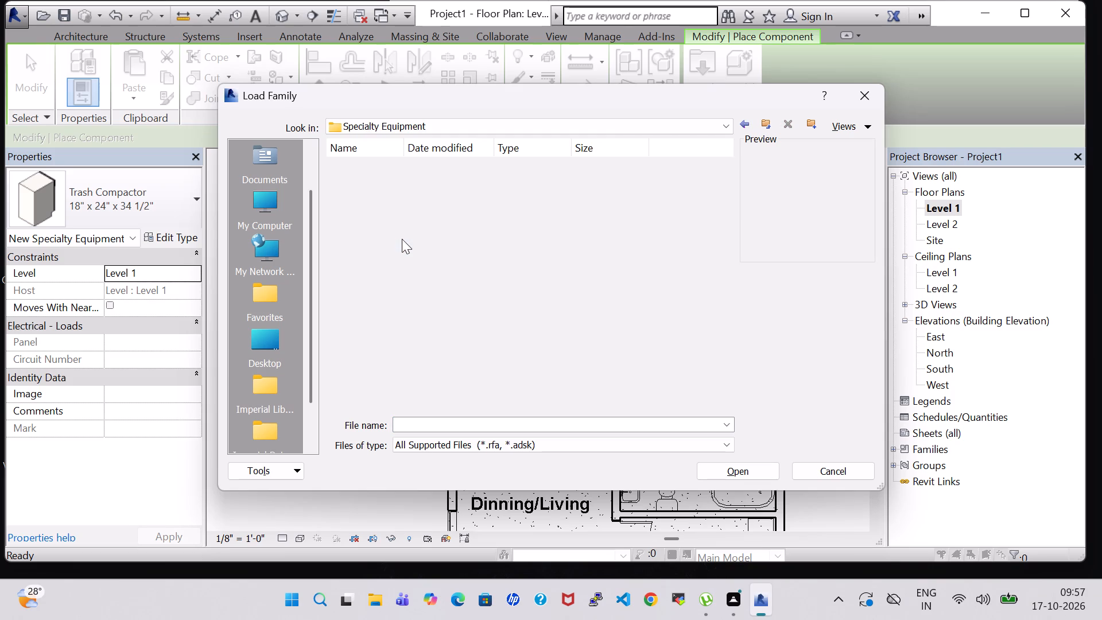
double_click(452, 173)
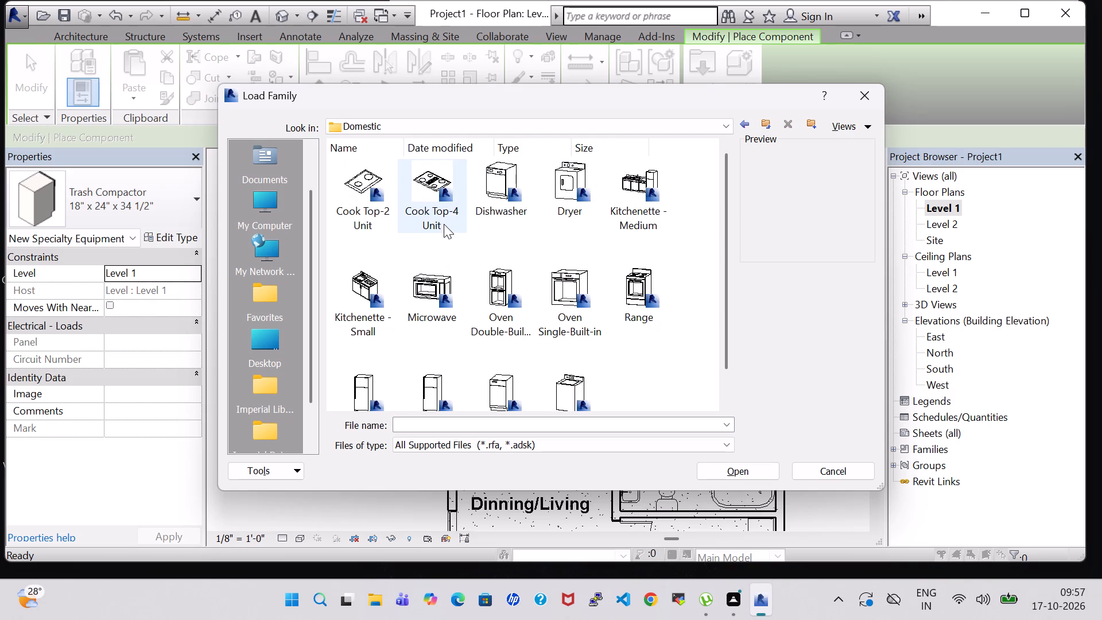
scroll(444, 224, "down", 1)
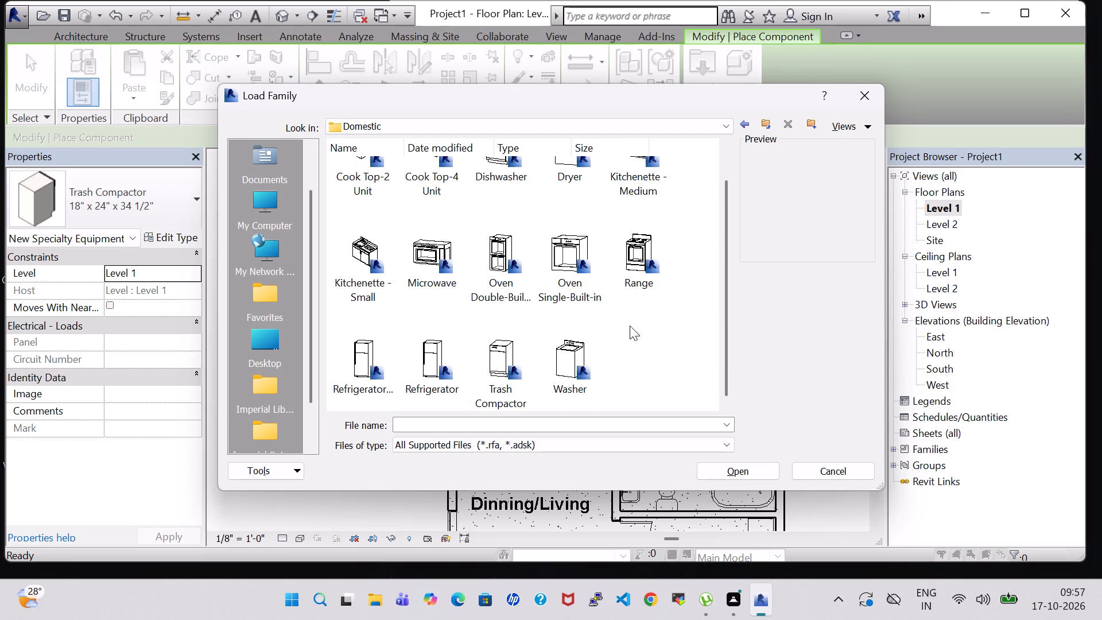
scroll(614, 276, "up", 2)
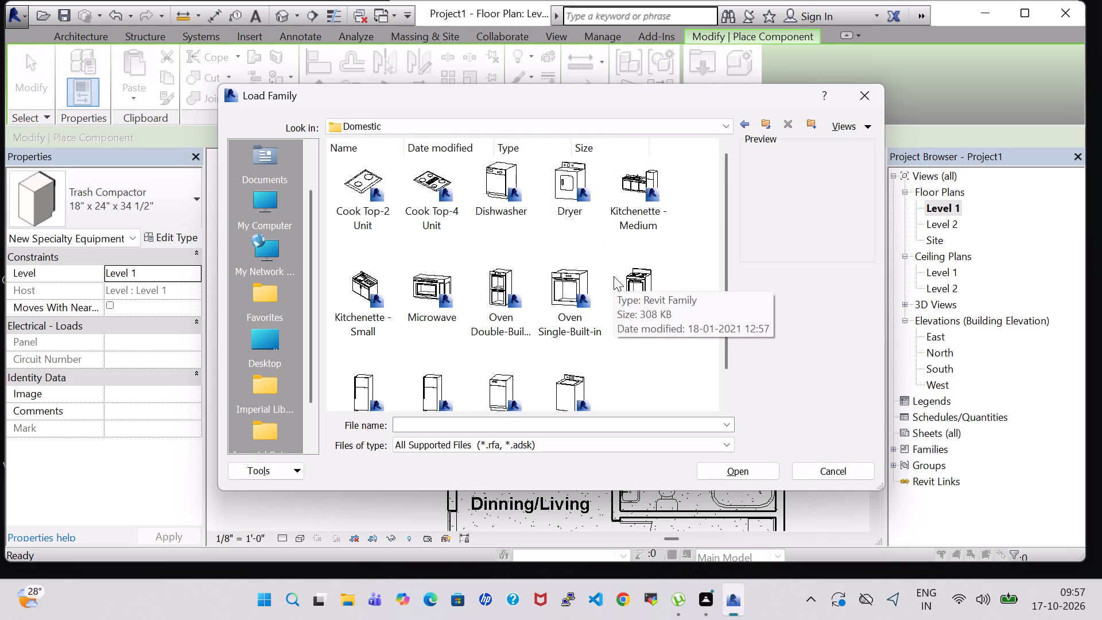
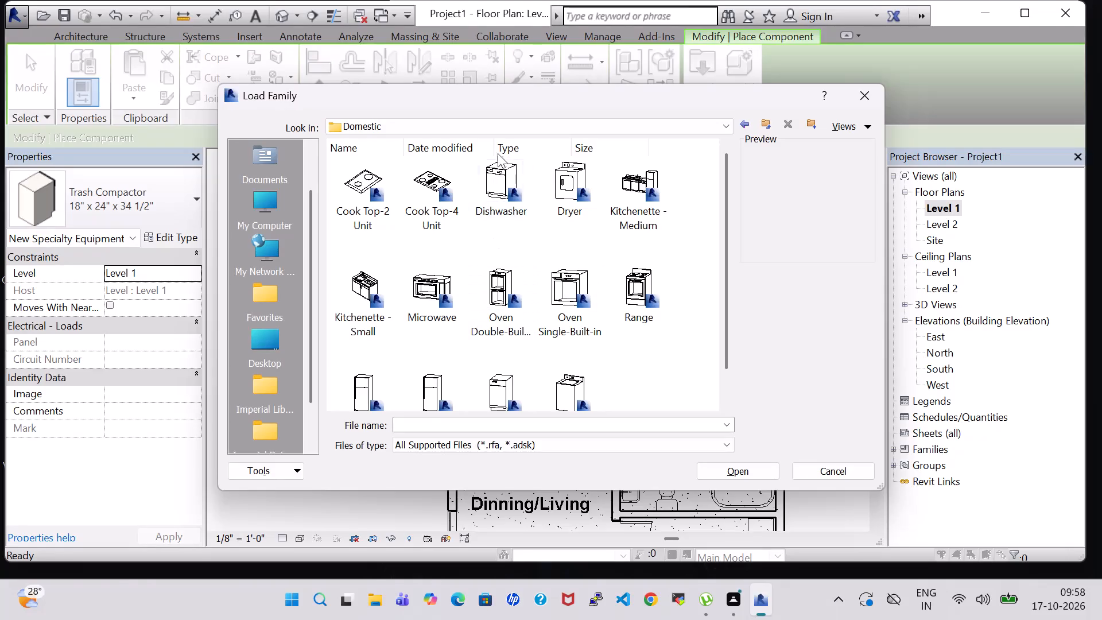
Load the Dishwasher family and place one 24" x 24" x 34" unit, rotated, against the west wall of the Wash Area.
left_click(503, 191)
left_click(742, 472)
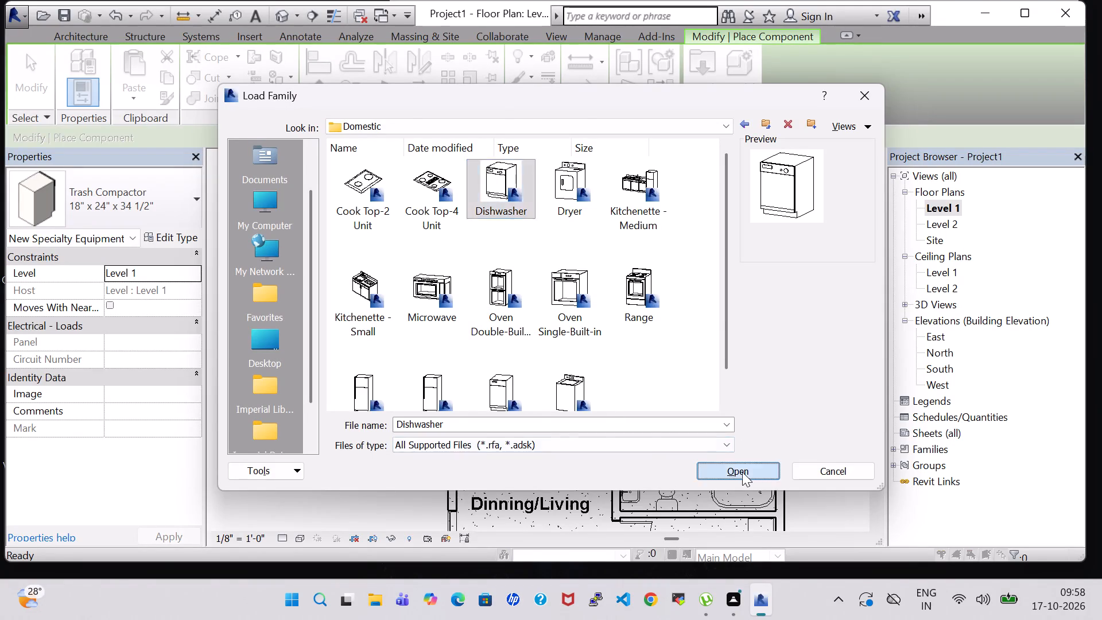
scroll(585, 302, "up", 7)
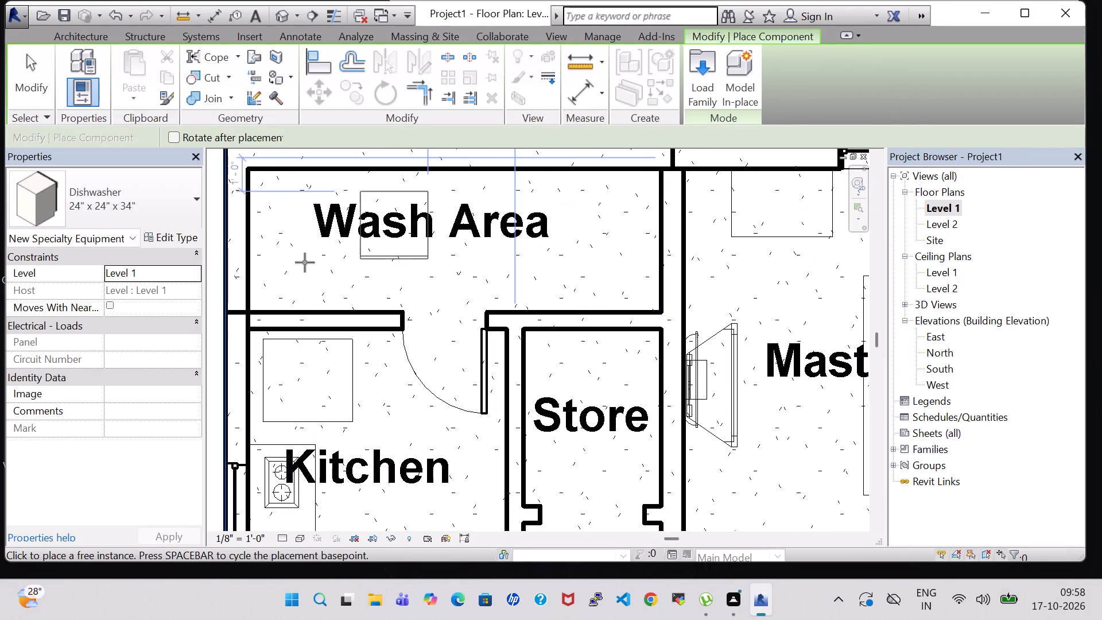
key("space")
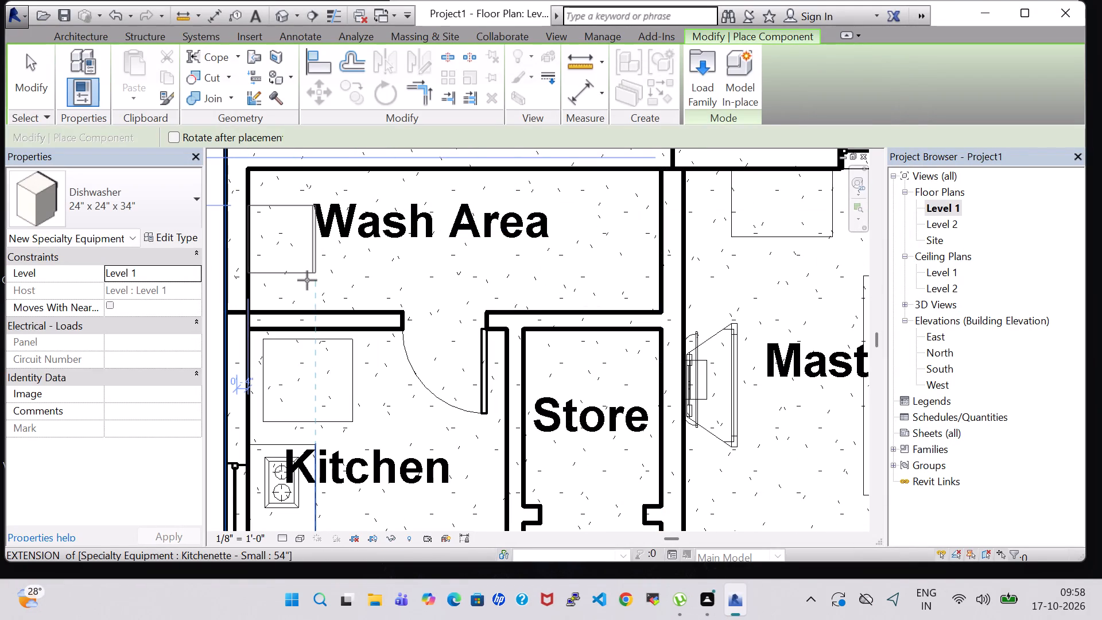
left_click(307, 280)
key("Escape")
key("Escape")
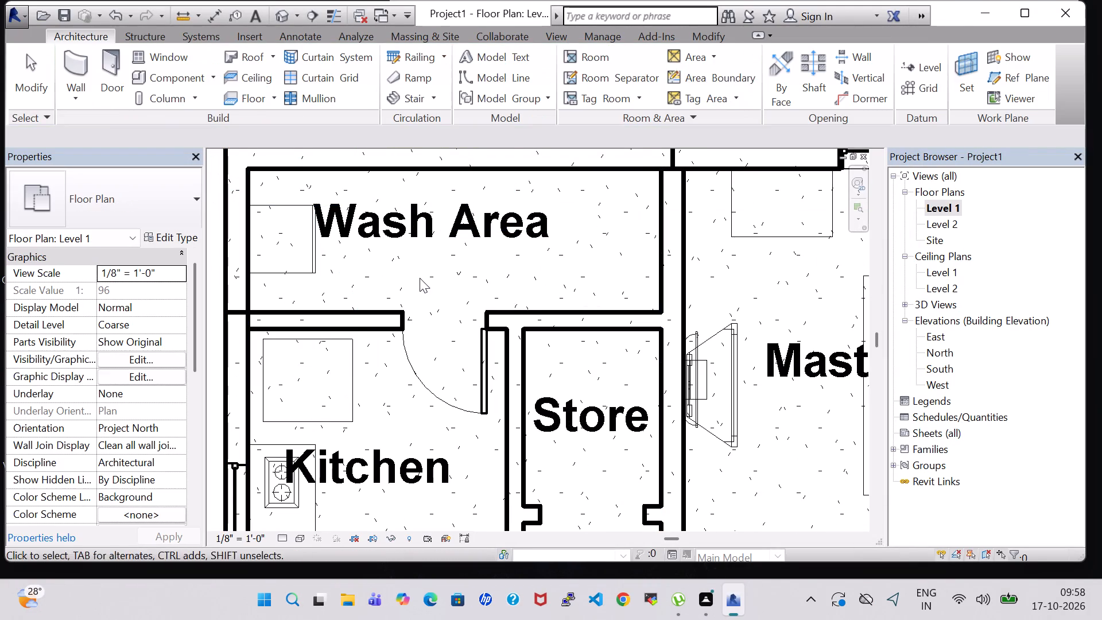
Load the Washer component family from the Domestic folder under Specialty Equipment.
left_click(183, 80)
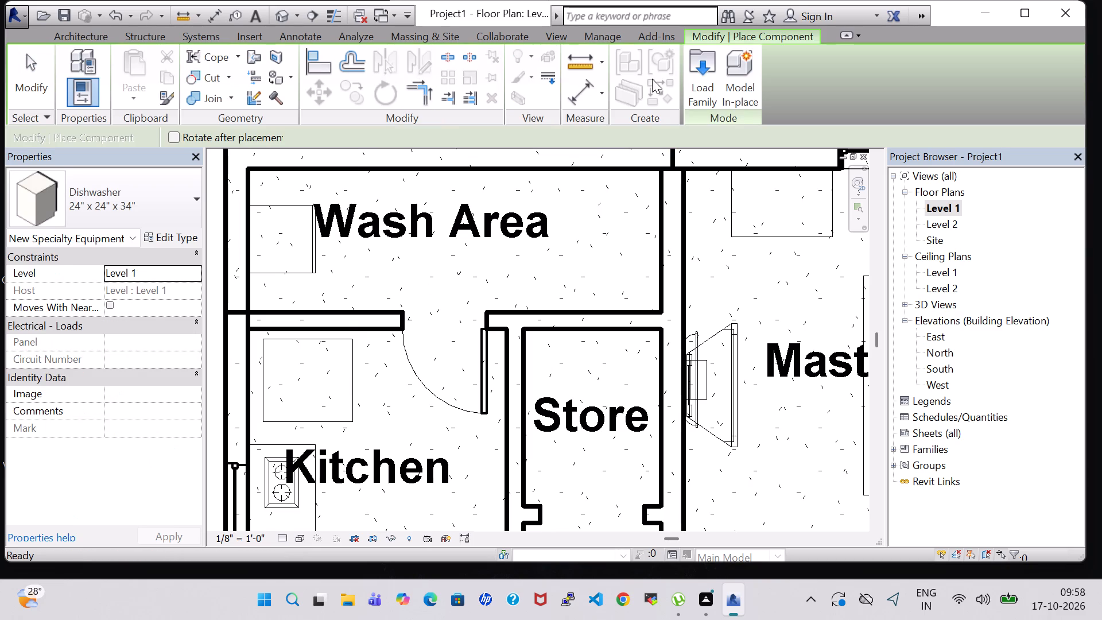
left_click(701, 90)
scroll(538, 208, "down", 1)
scroll(494, 246, "down", 1)
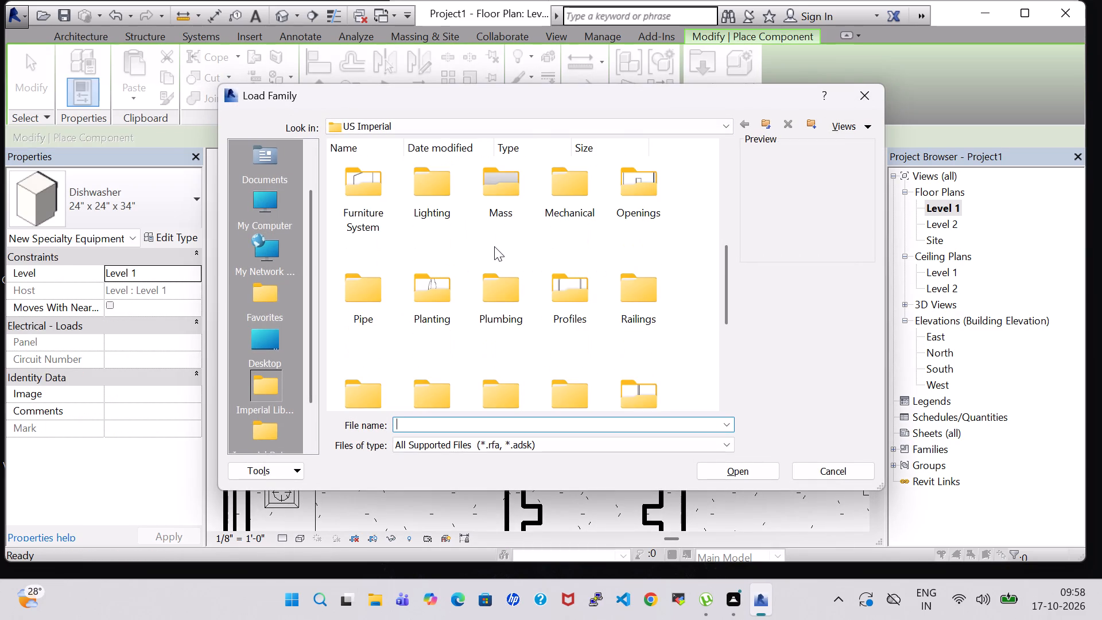
scroll(494, 246, "down", 1)
double_click(447, 251)
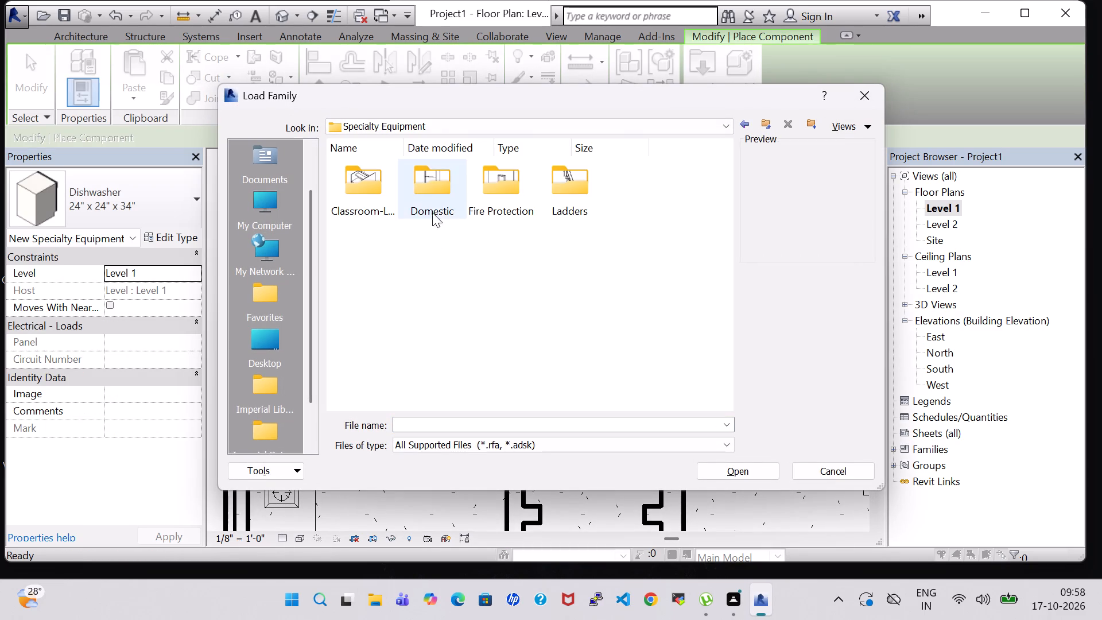
double_click(431, 197)
scroll(480, 250, "down", 1)
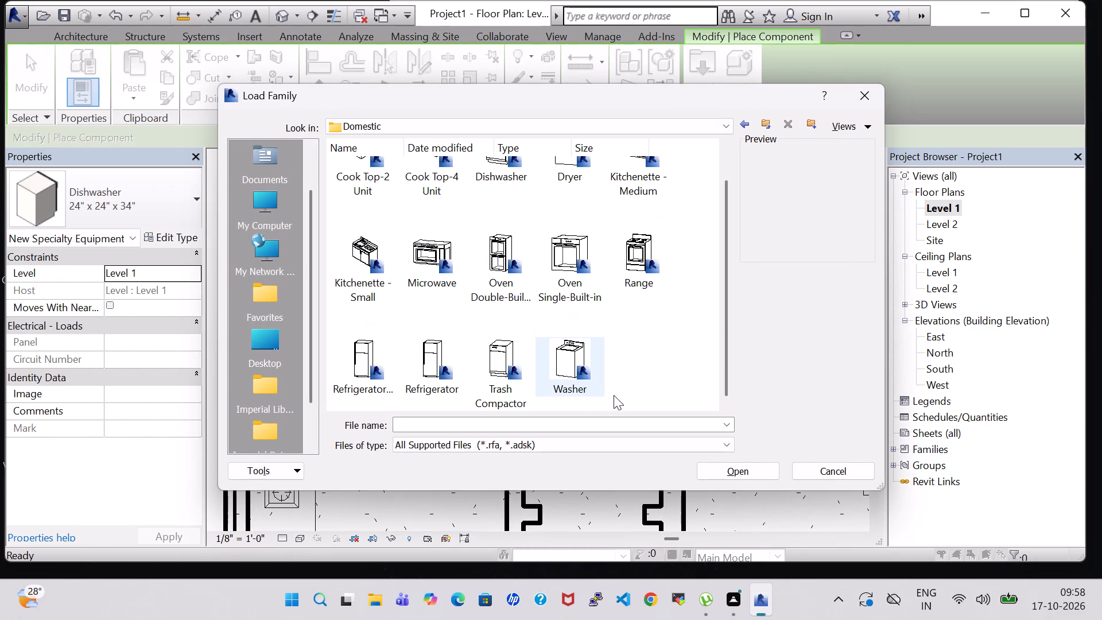
left_click(575, 359)
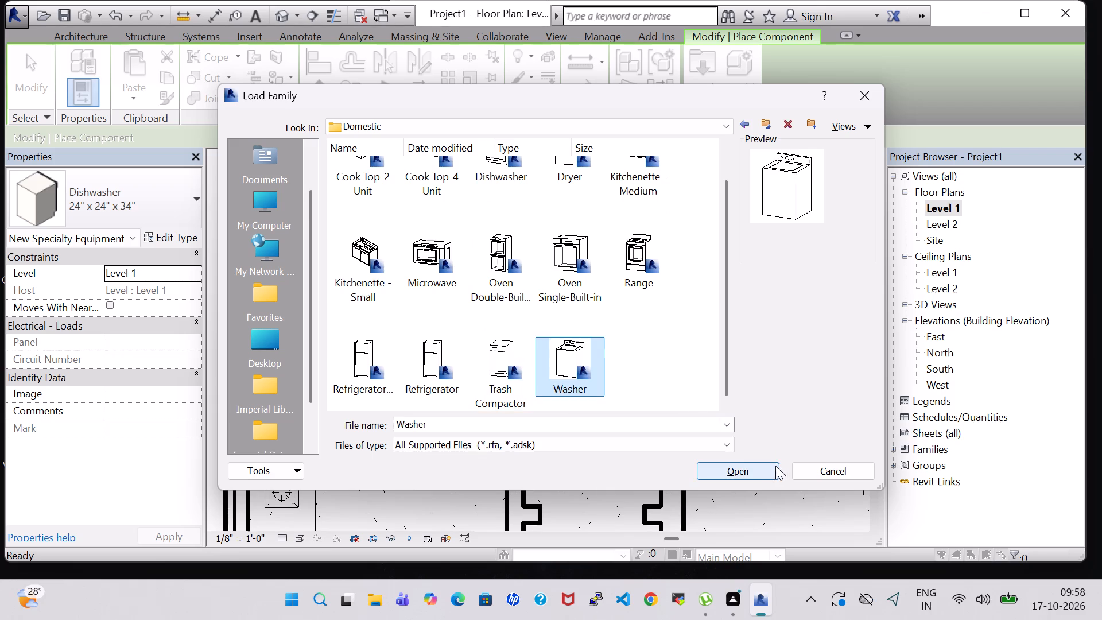
left_click(764, 469)
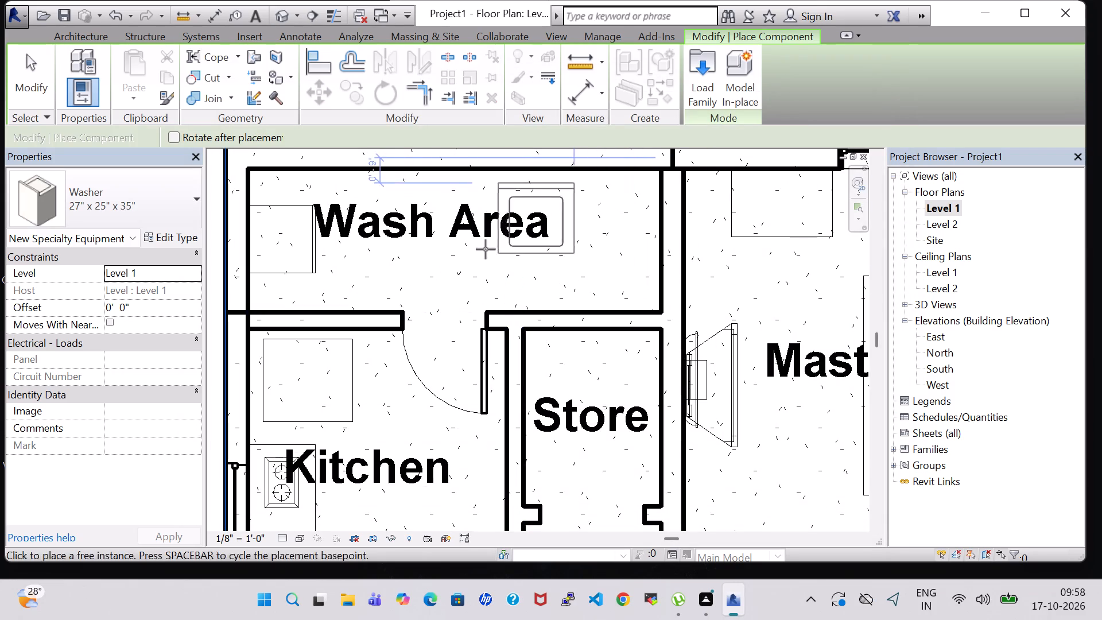
Rotate the 27" x 25" x 35" washer and place it against the Wash Area's east wall, aligned with the dishwasher.
key("space")
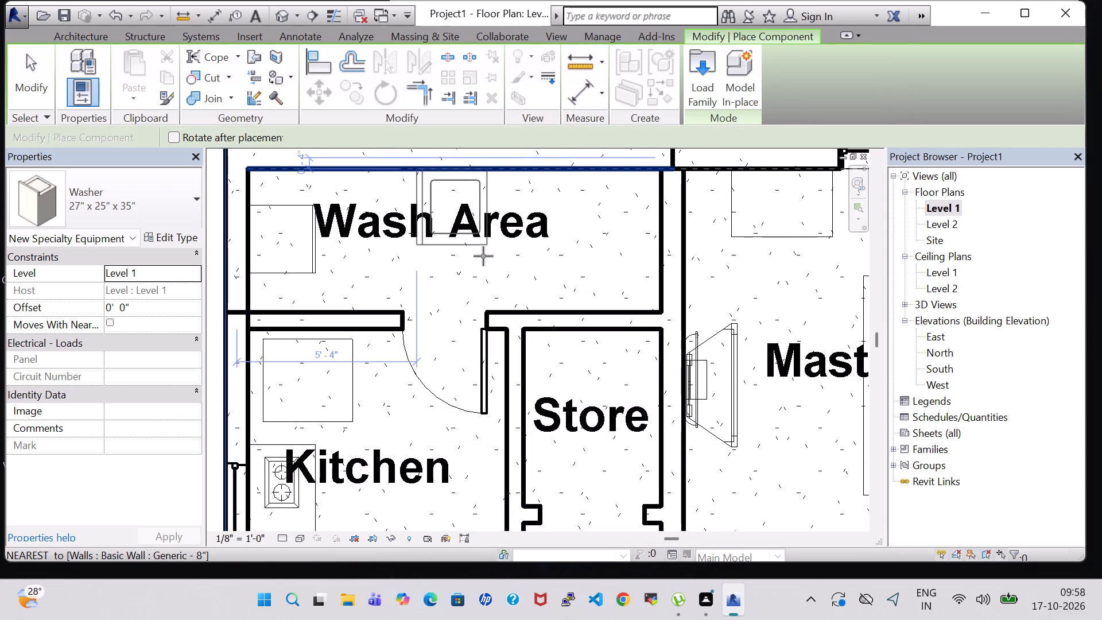
key("space")
key("space")
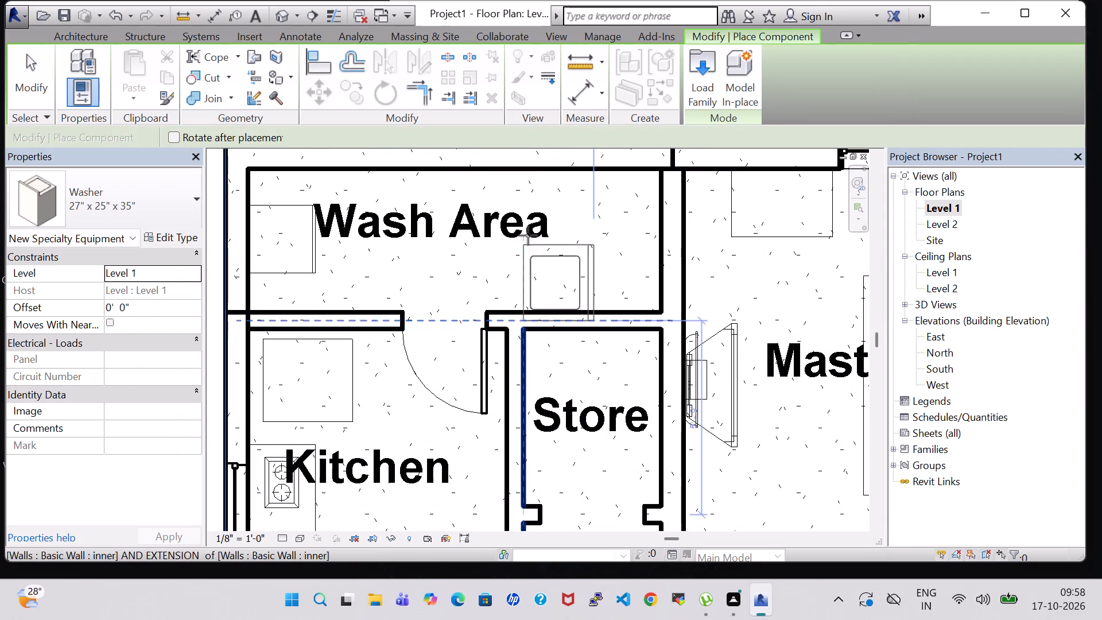
key("space")
key("space")
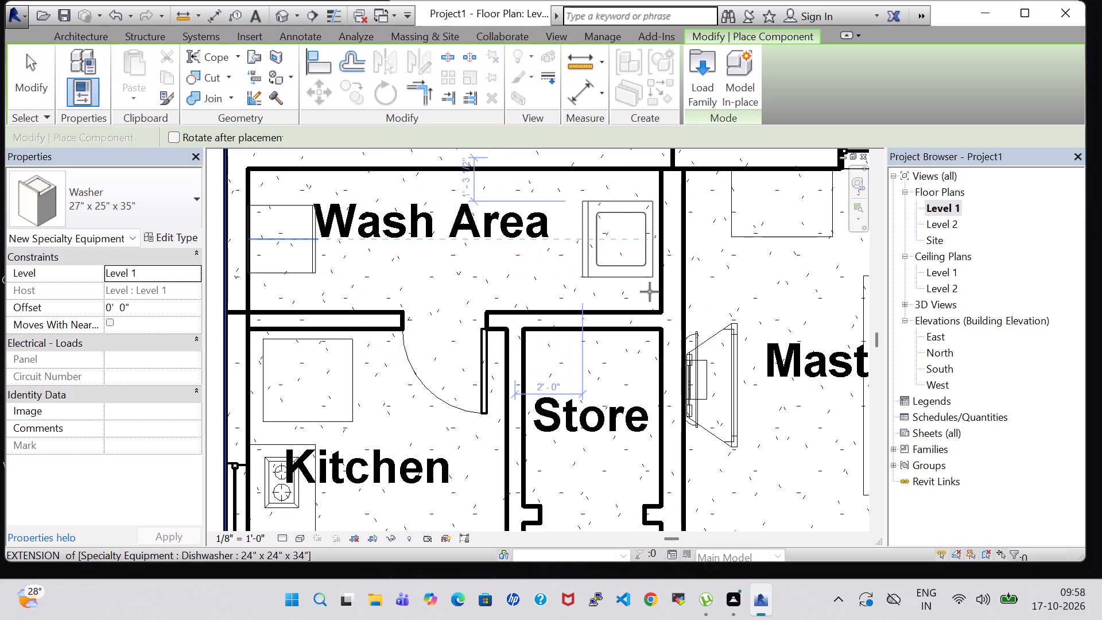
left_click(650, 290)
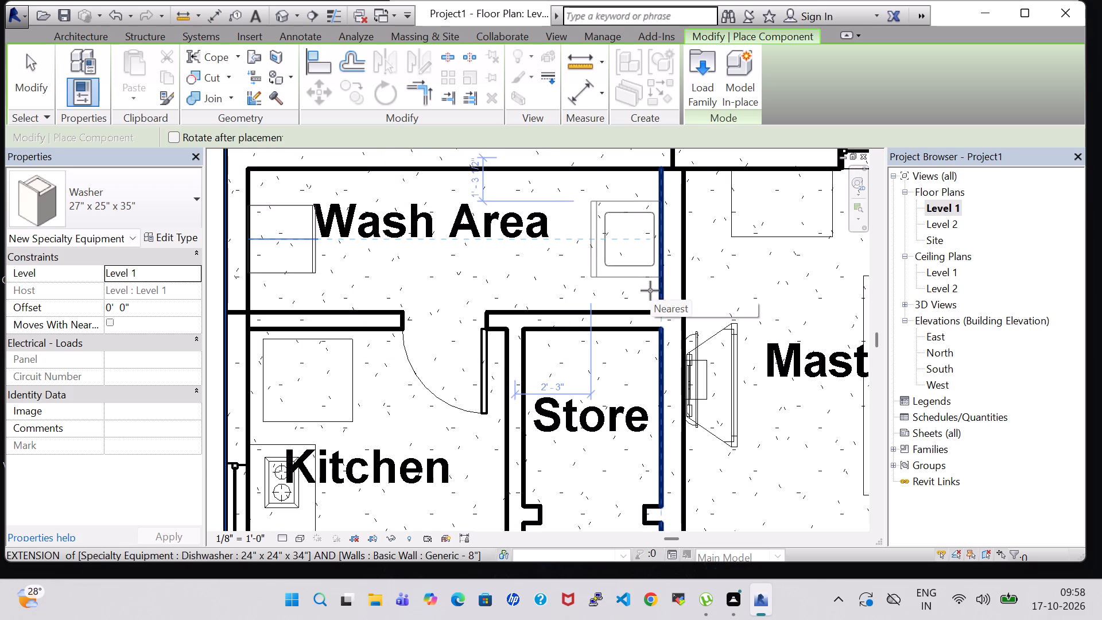
key("Escape")
key("Escape")
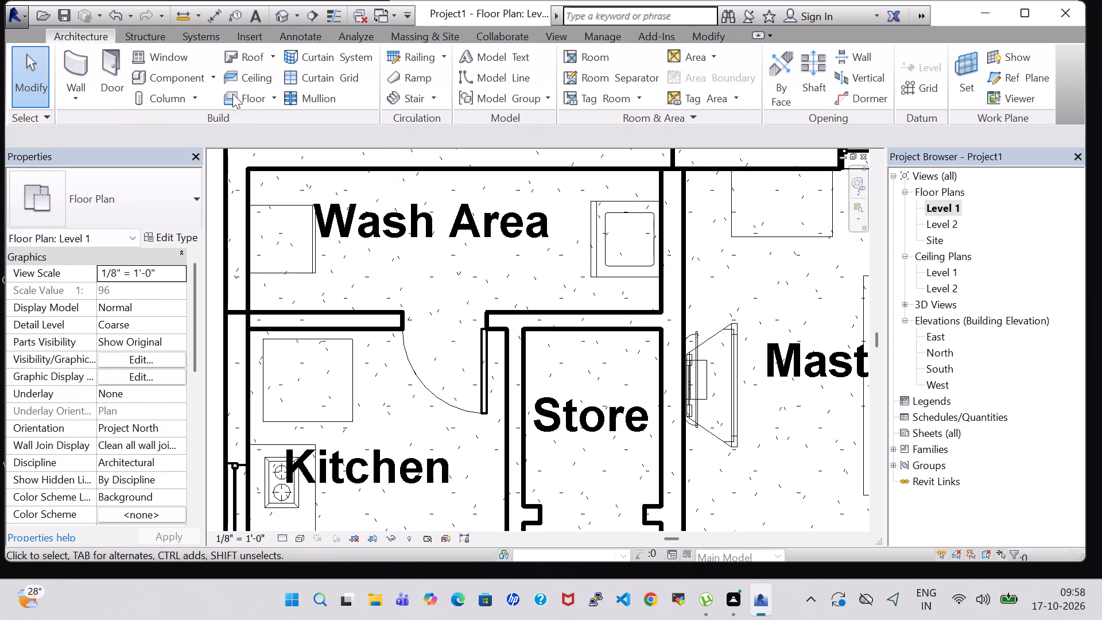
Load the Dryer component family from the Domestic folder under Specialty Equipment.
left_click(168, 68)
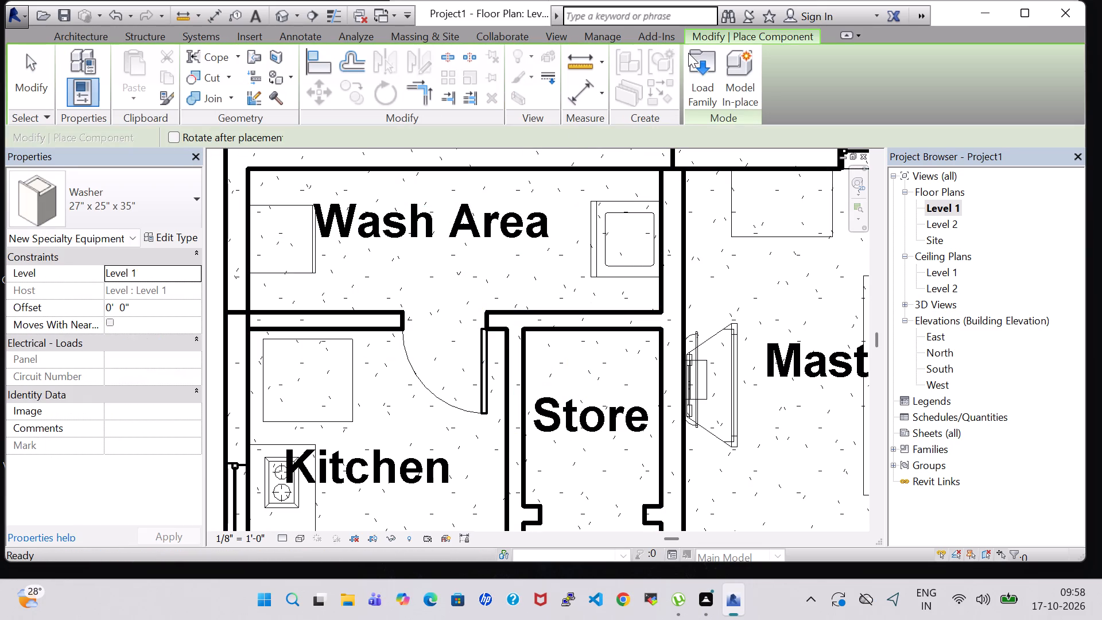
left_click(697, 59)
scroll(665, 308, "down", 2)
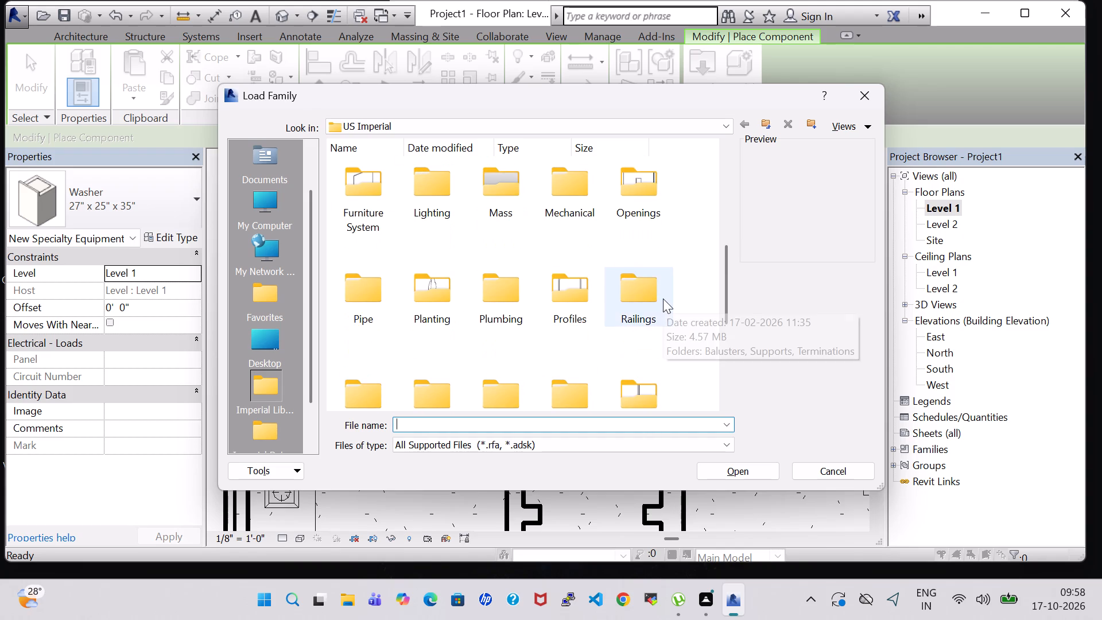
scroll(663, 299, "down", 2)
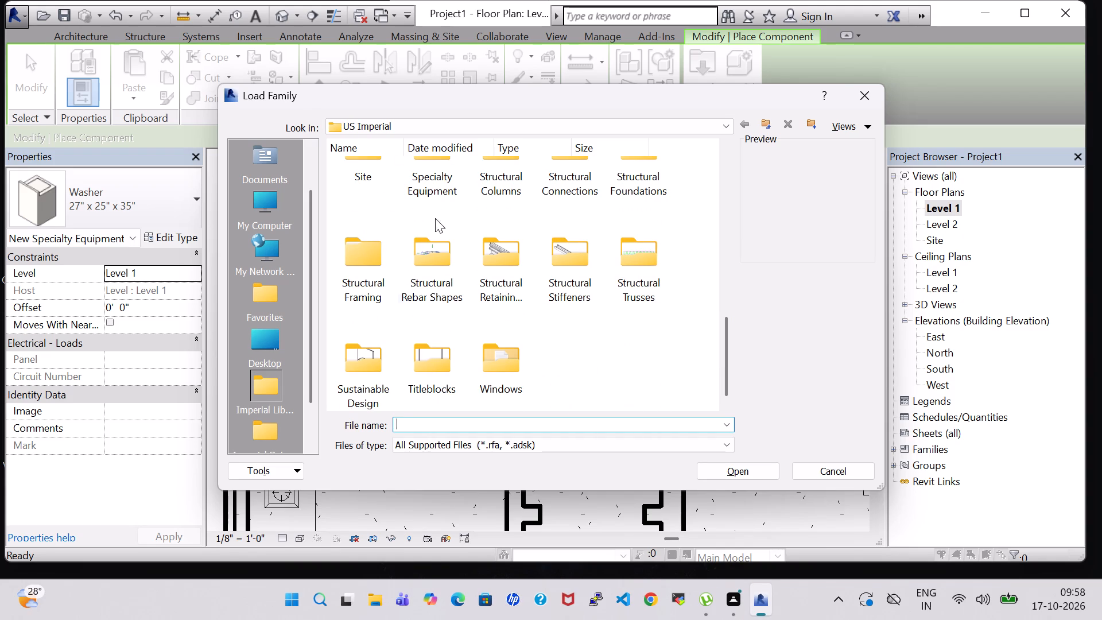
double_click(435, 196)
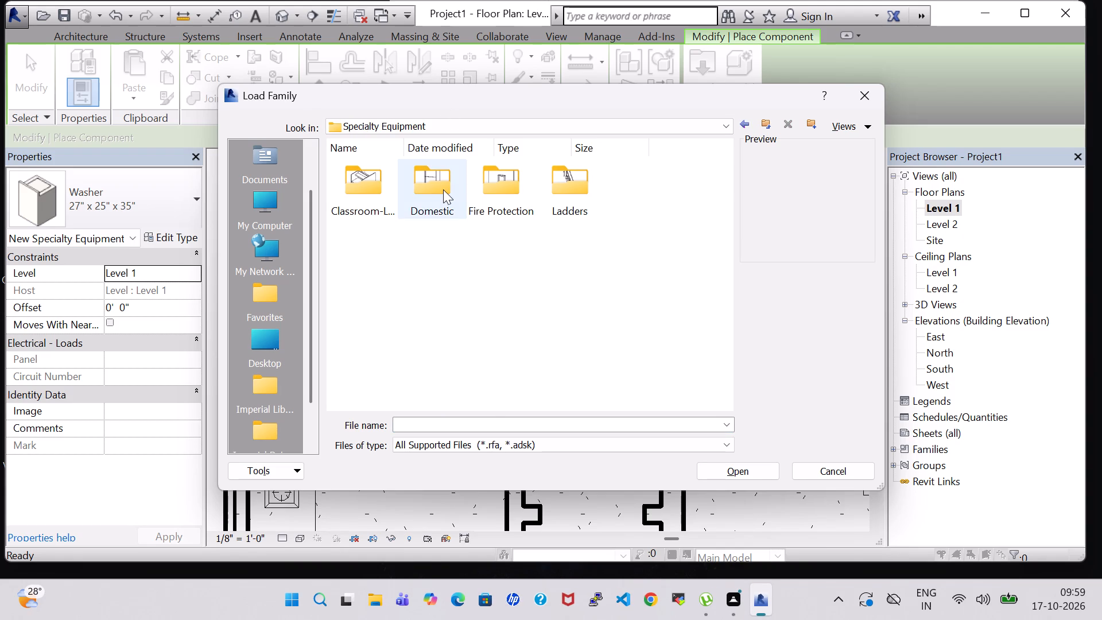
double_click(443, 189)
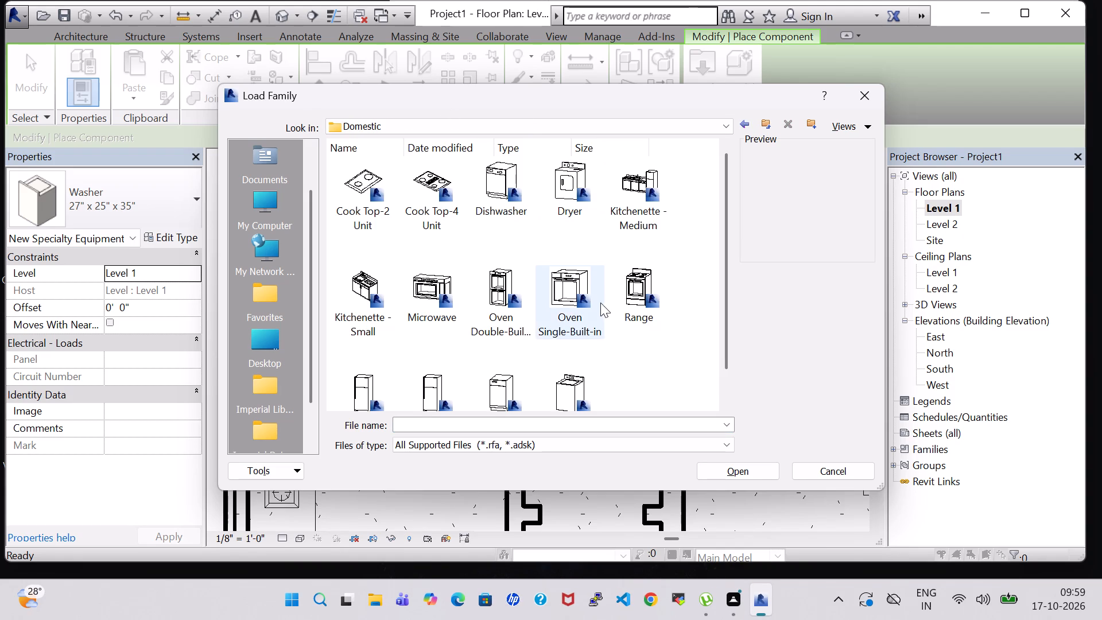
scroll(602, 301, "down", 1)
scroll(564, 304, "up", 2)
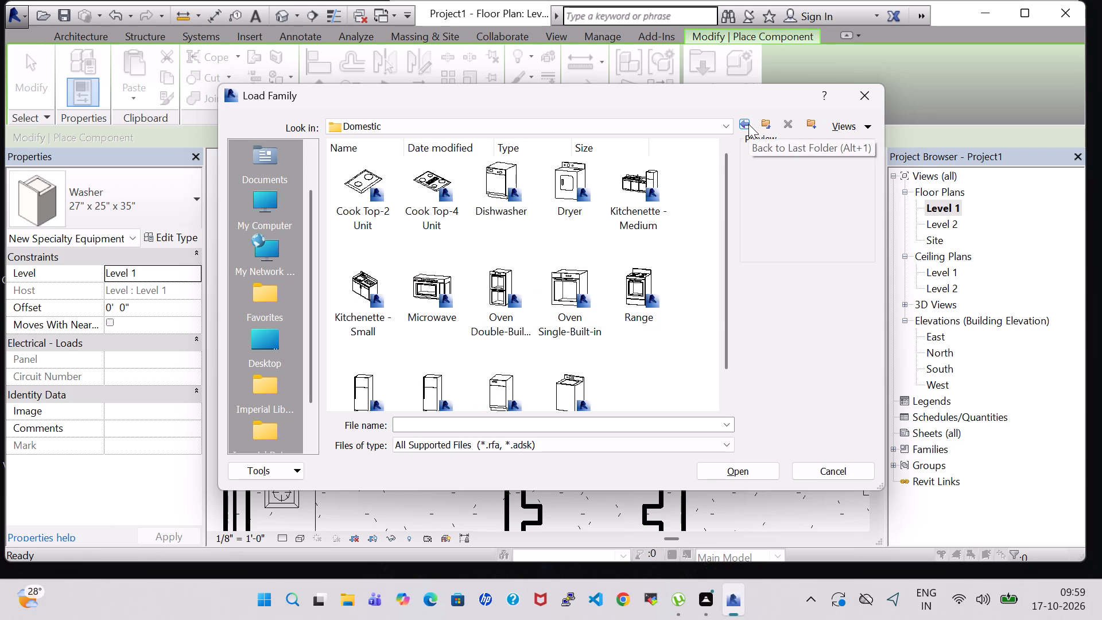
left_click(589, 175)
left_click(735, 477)
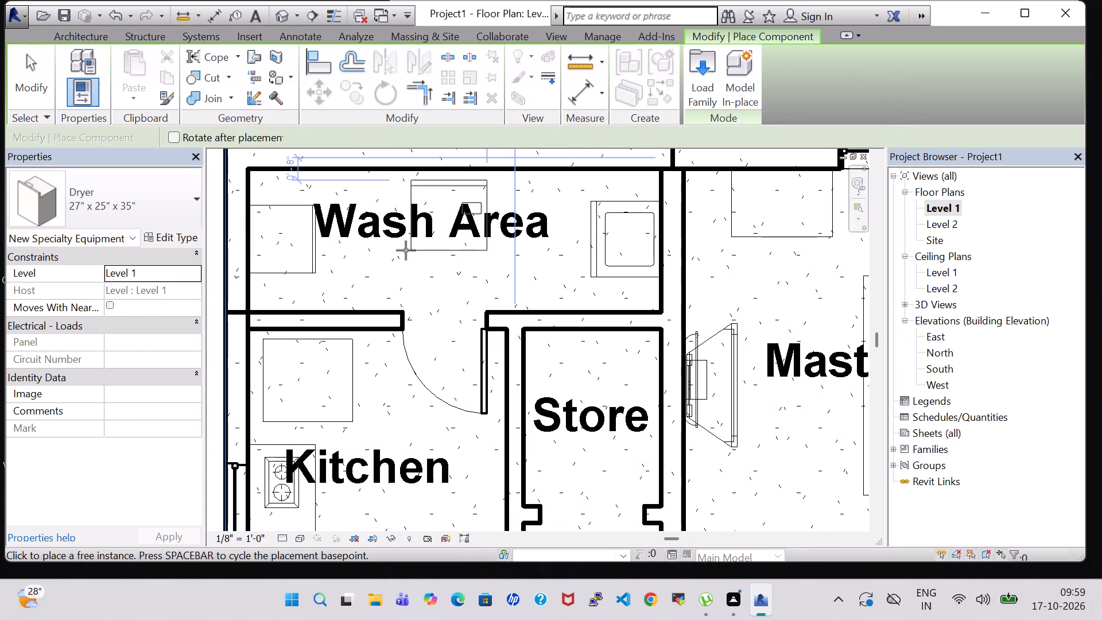
Place the 27" x 25" x 35" dryer against the Wash Area's north wall, between the dishwasher and the washer.
key("space")
key("space")
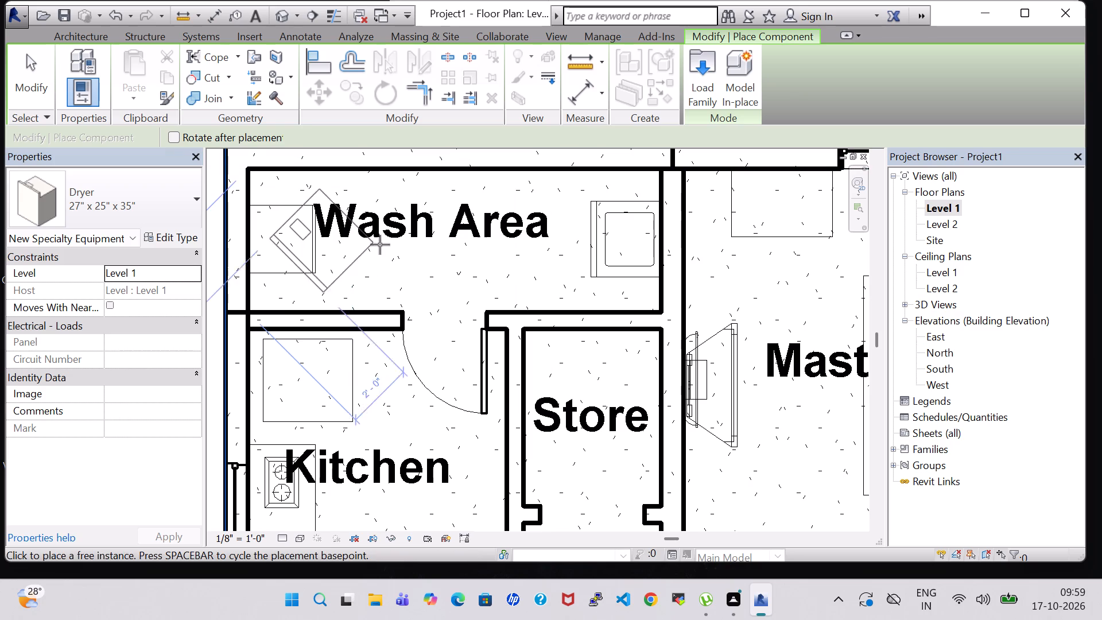
key("space")
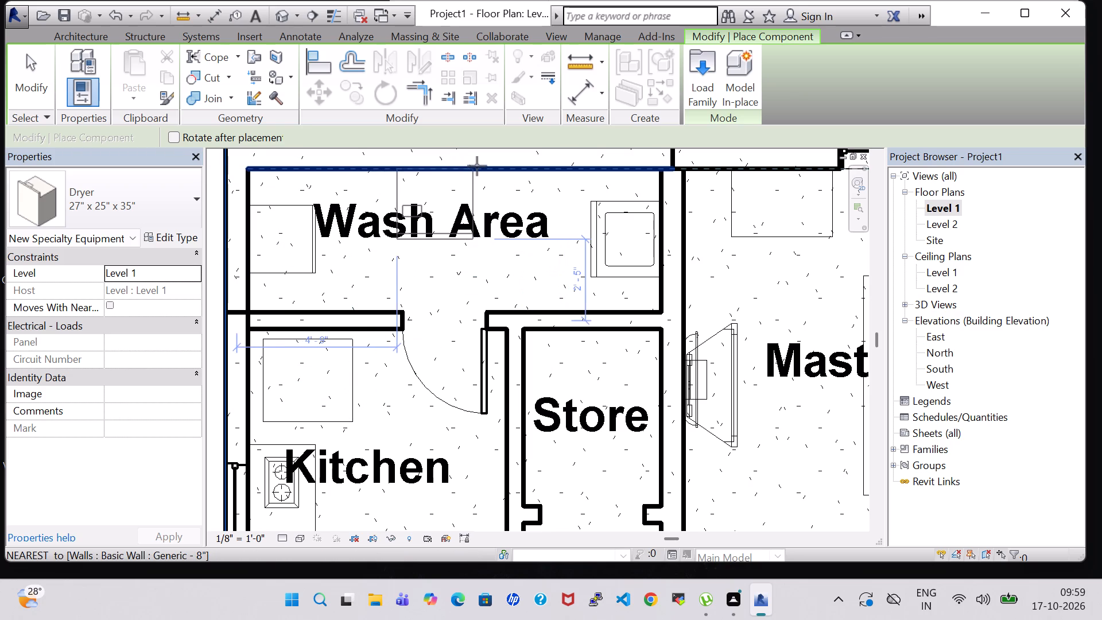
left_click(477, 166)
key("Escape")
key("Escape")
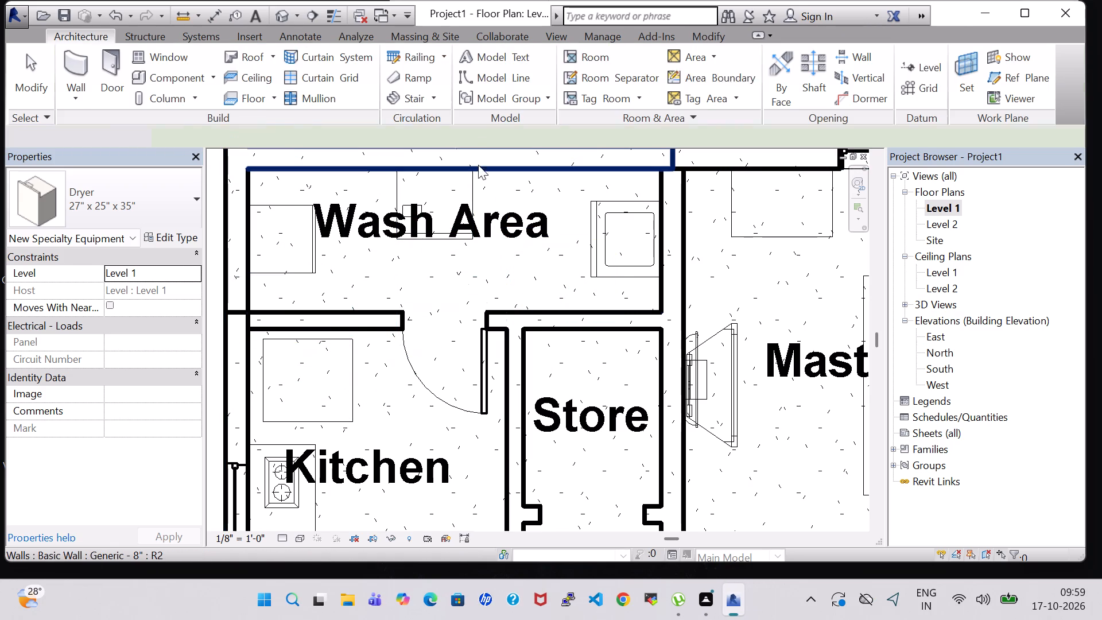
Open the 3D view and examine the placement of the appliances in the wash area.
left_click(283, 12)
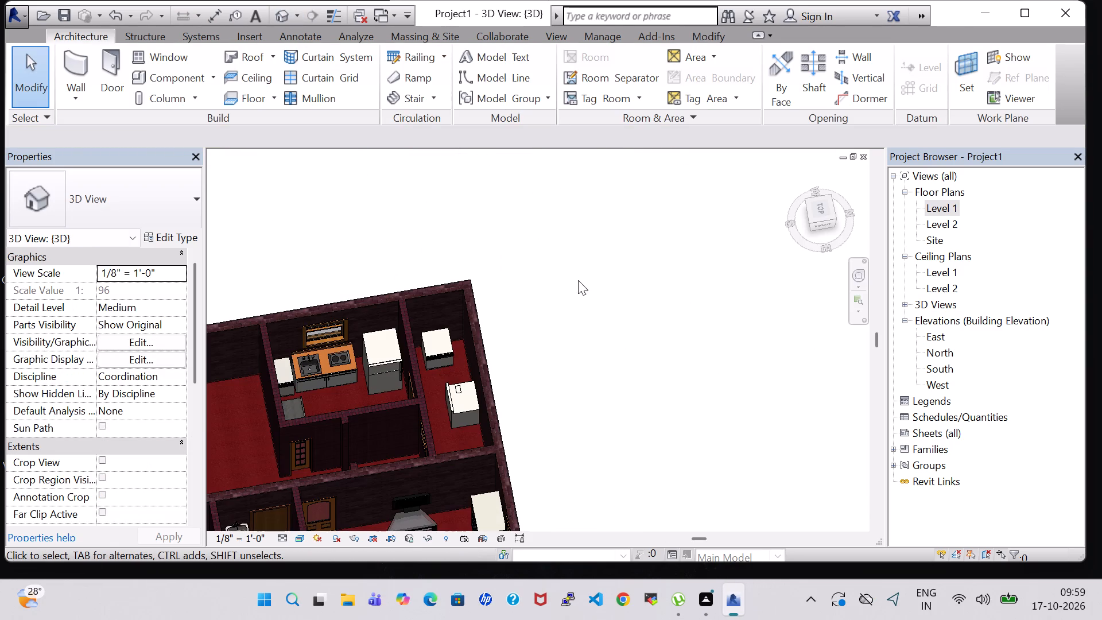
middle_click_drag(542, 371, 572, 253, "shift")
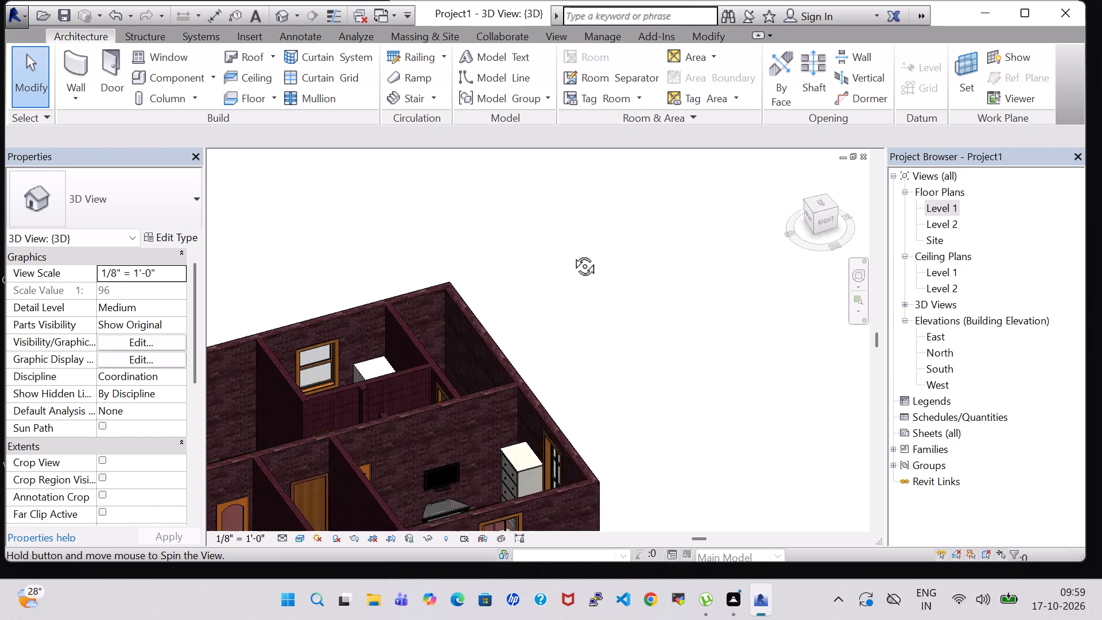
middle_click_drag(572, 253, 608, 459, "shift")
middle_click_drag(605, 435, 723, 359)
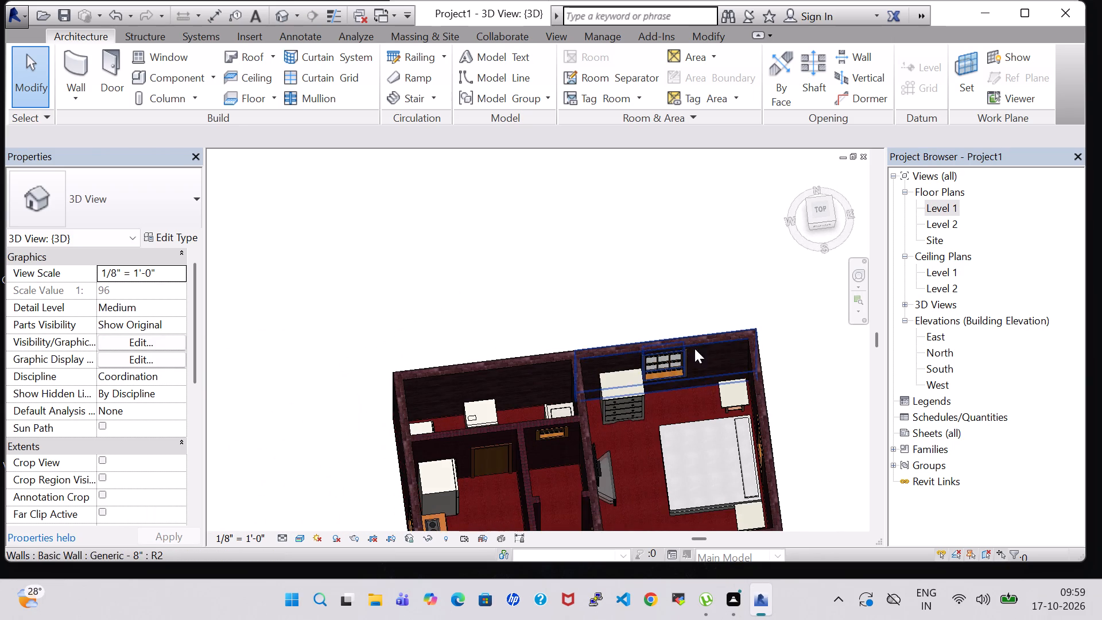
scroll(505, 293, "up", 3)
middle_click_drag(505, 293, 556, 283, "shift")
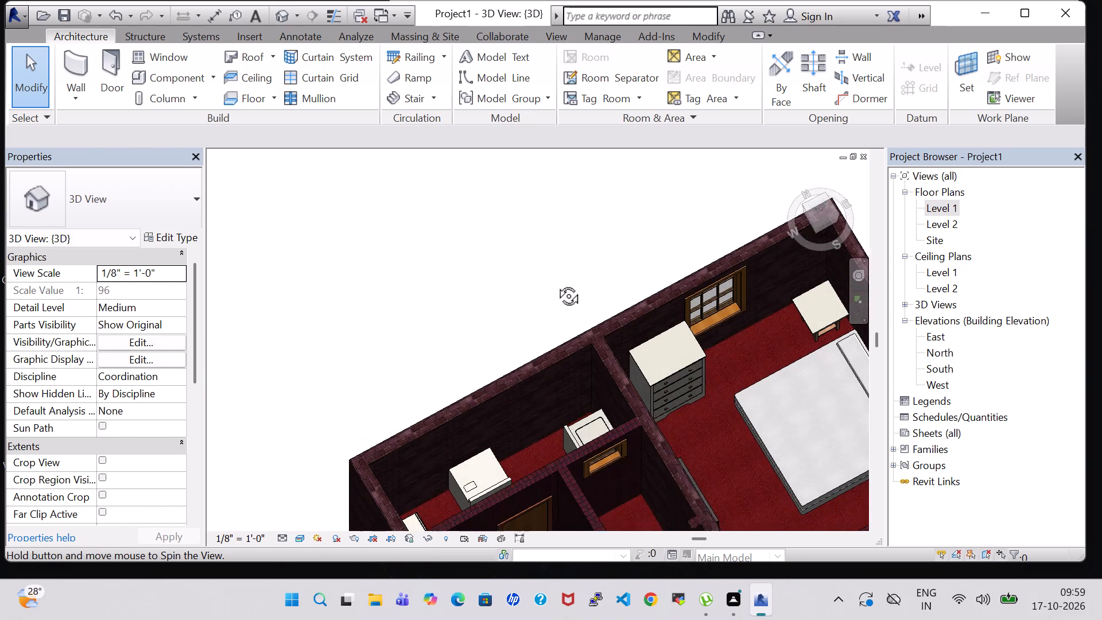
middle_click_drag(556, 283, 556, 281, "shift")
middle_click_drag(537, 280, 701, 250)
middle_click(703, 222, "shift")
middle_click_drag(699, 222, 678, 222, "shift")
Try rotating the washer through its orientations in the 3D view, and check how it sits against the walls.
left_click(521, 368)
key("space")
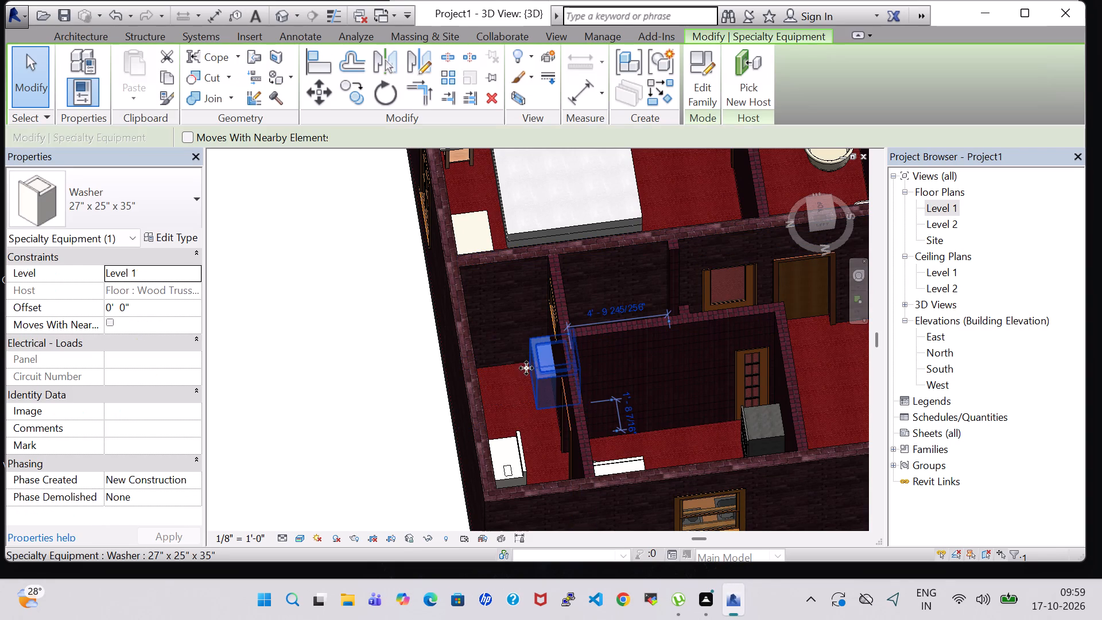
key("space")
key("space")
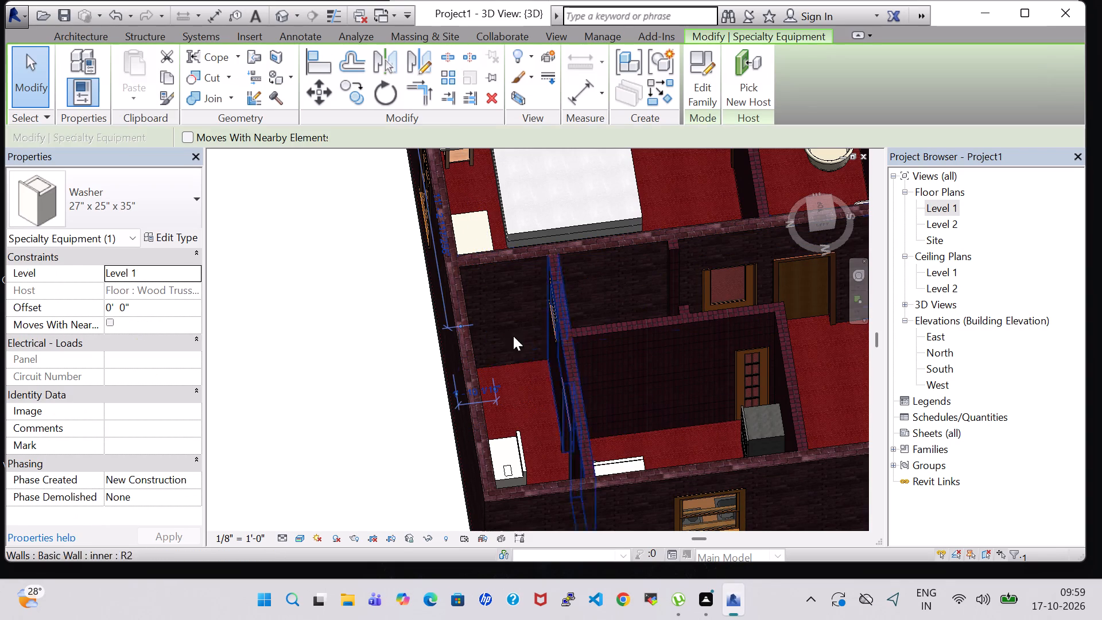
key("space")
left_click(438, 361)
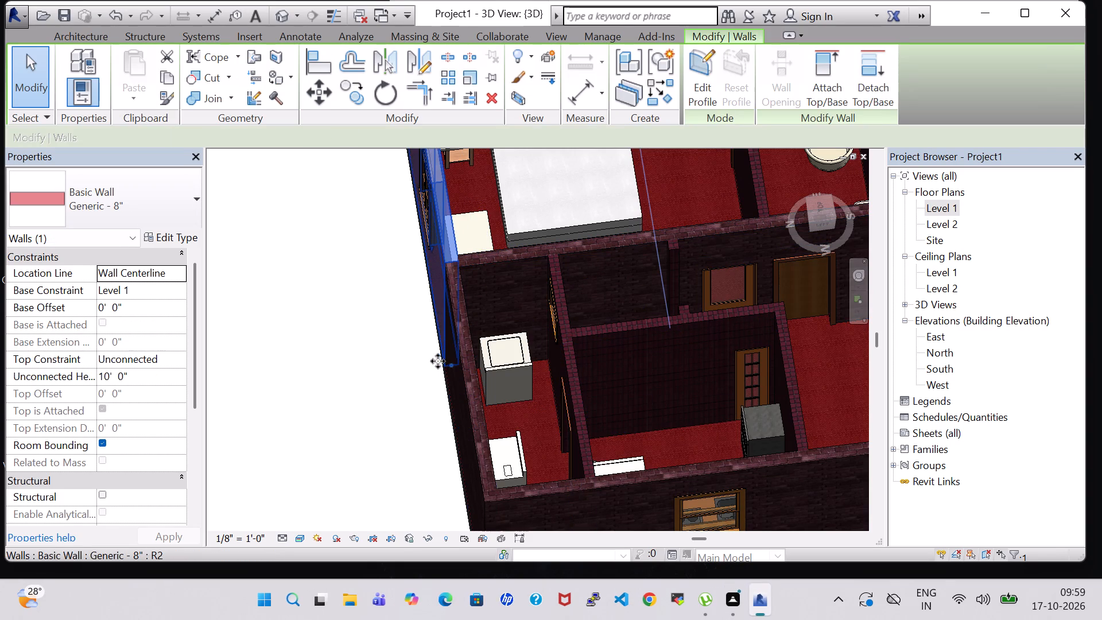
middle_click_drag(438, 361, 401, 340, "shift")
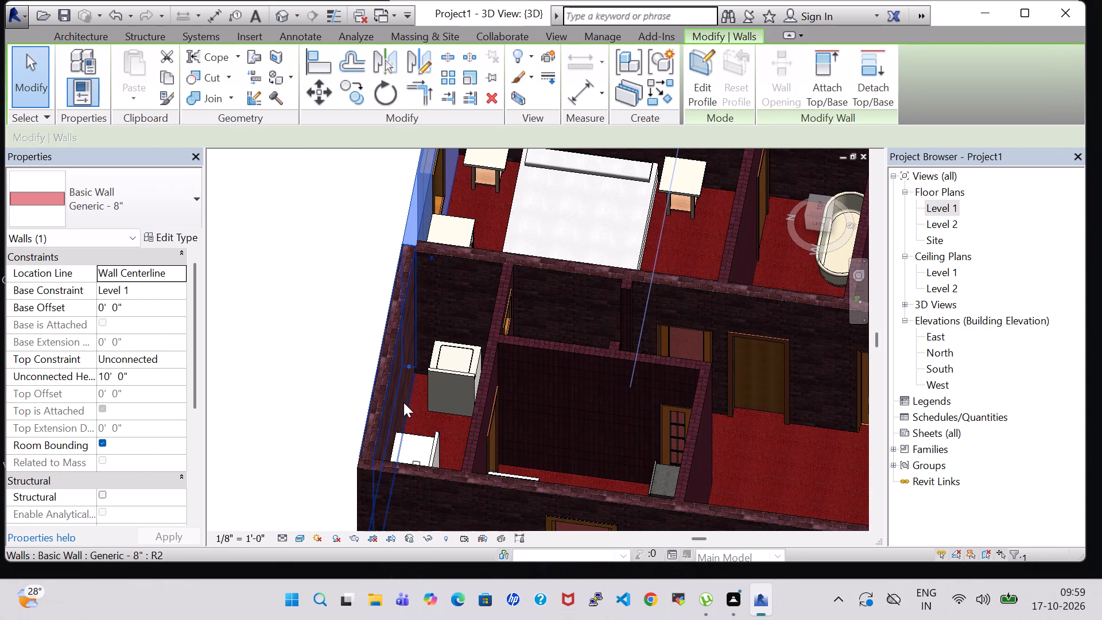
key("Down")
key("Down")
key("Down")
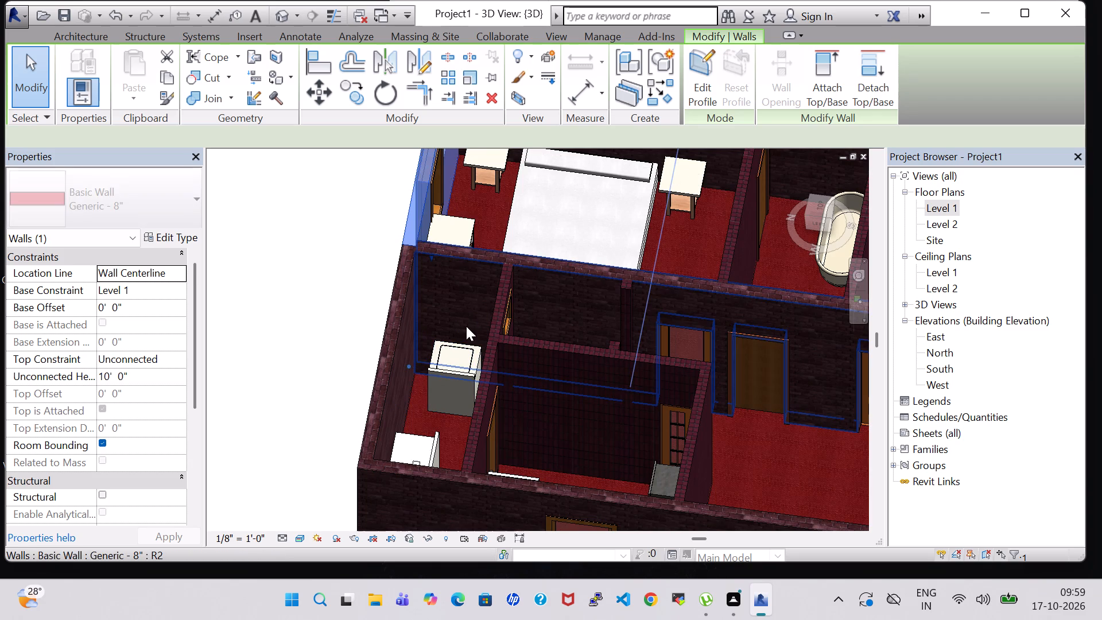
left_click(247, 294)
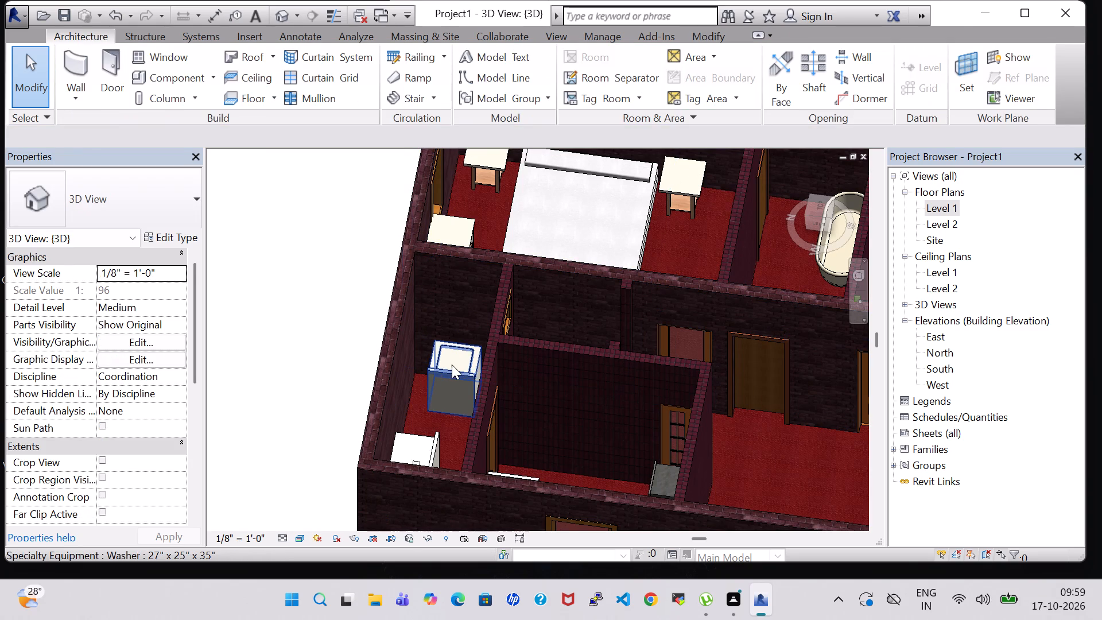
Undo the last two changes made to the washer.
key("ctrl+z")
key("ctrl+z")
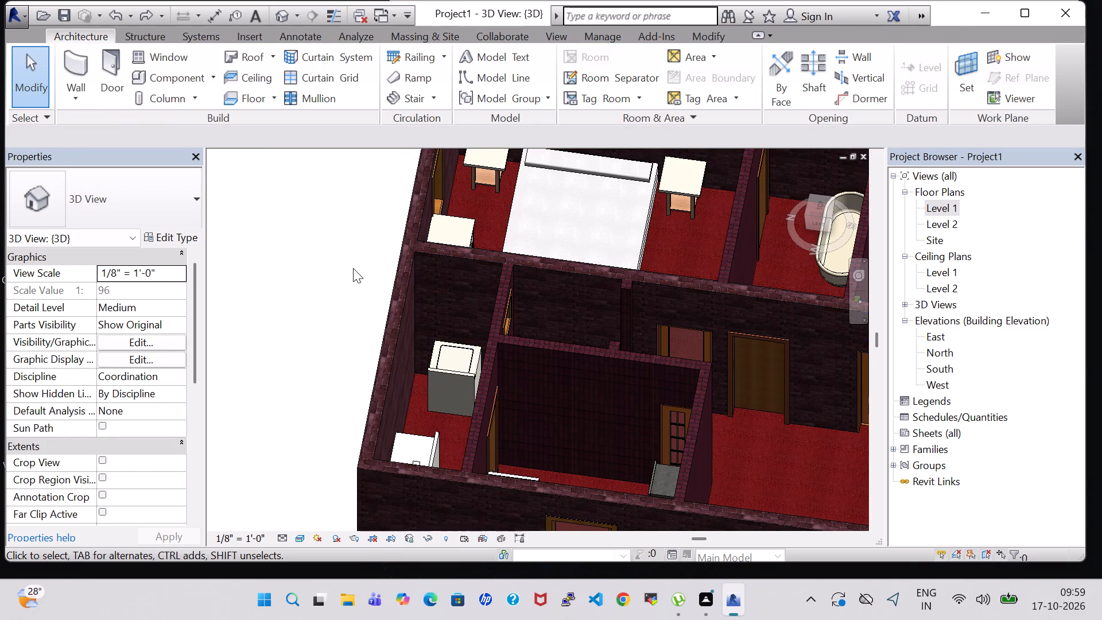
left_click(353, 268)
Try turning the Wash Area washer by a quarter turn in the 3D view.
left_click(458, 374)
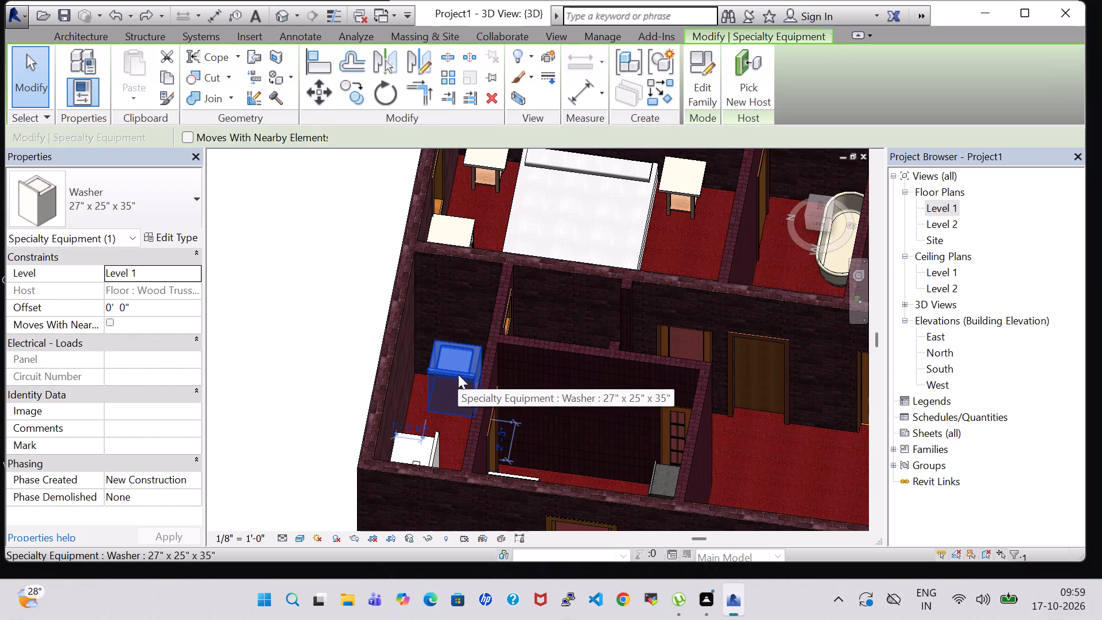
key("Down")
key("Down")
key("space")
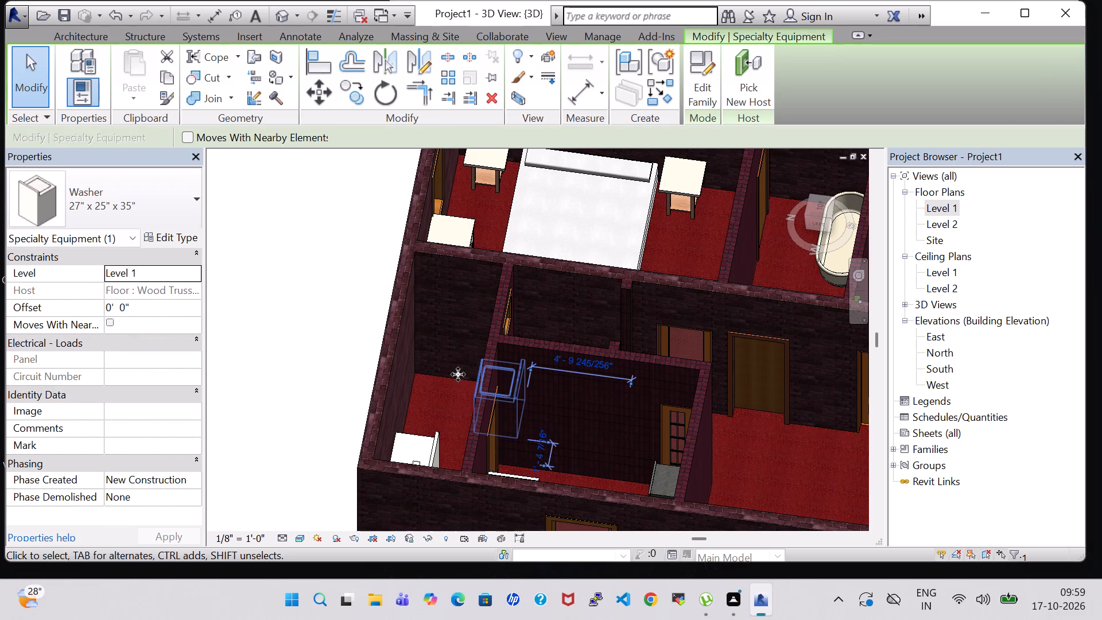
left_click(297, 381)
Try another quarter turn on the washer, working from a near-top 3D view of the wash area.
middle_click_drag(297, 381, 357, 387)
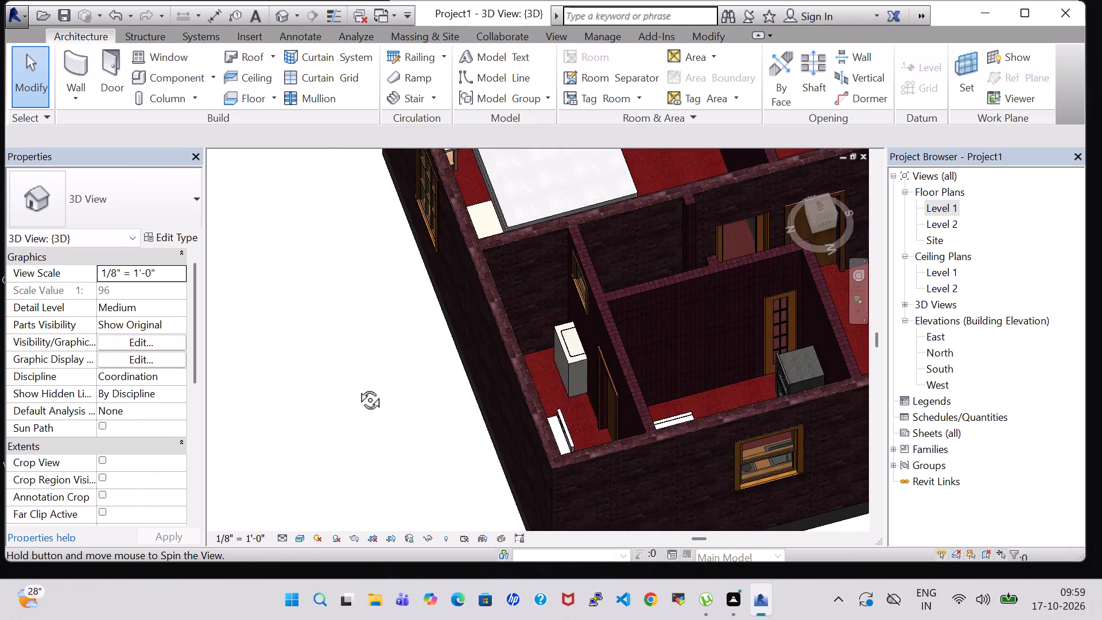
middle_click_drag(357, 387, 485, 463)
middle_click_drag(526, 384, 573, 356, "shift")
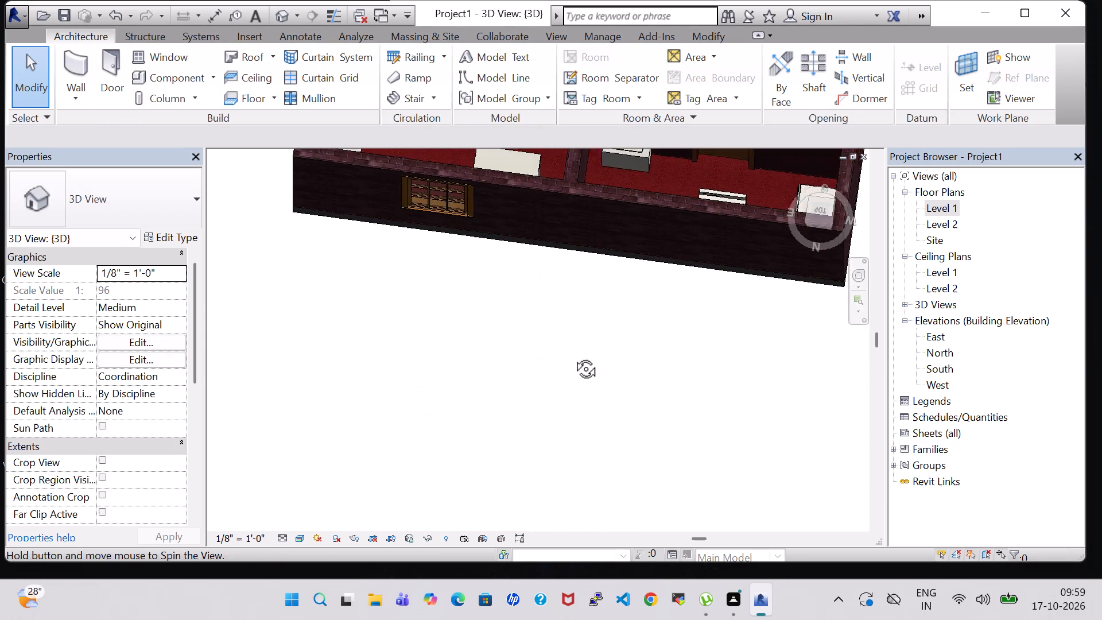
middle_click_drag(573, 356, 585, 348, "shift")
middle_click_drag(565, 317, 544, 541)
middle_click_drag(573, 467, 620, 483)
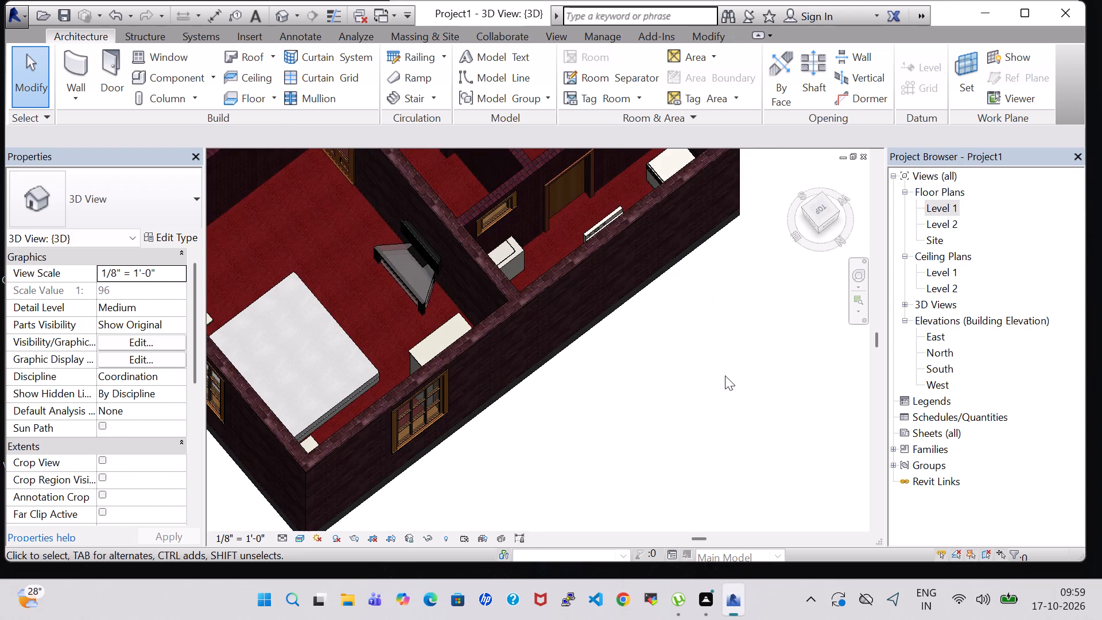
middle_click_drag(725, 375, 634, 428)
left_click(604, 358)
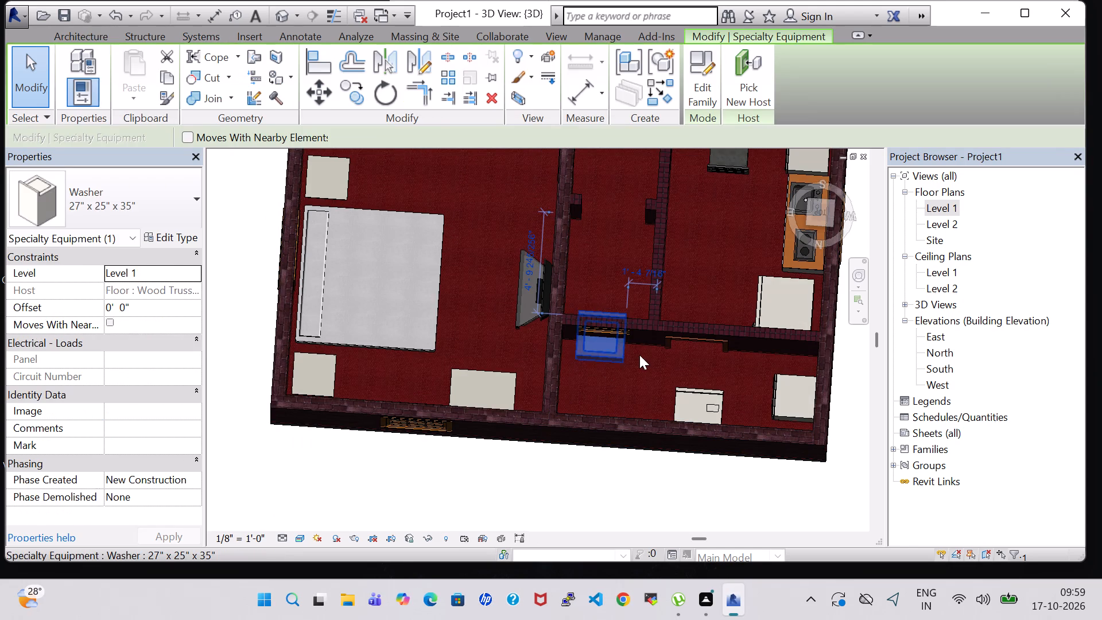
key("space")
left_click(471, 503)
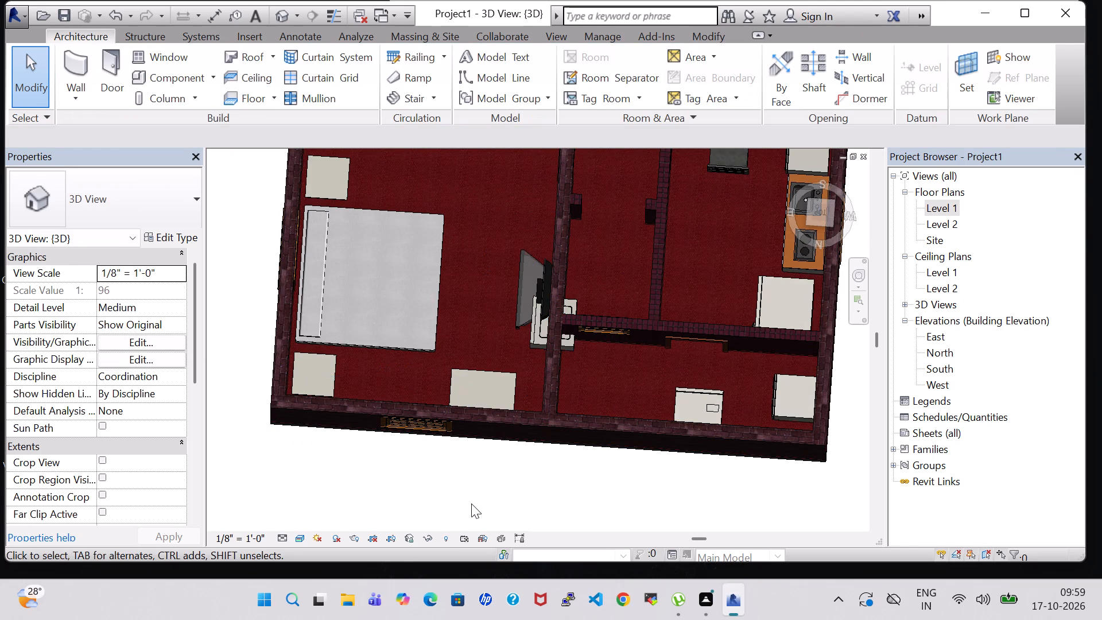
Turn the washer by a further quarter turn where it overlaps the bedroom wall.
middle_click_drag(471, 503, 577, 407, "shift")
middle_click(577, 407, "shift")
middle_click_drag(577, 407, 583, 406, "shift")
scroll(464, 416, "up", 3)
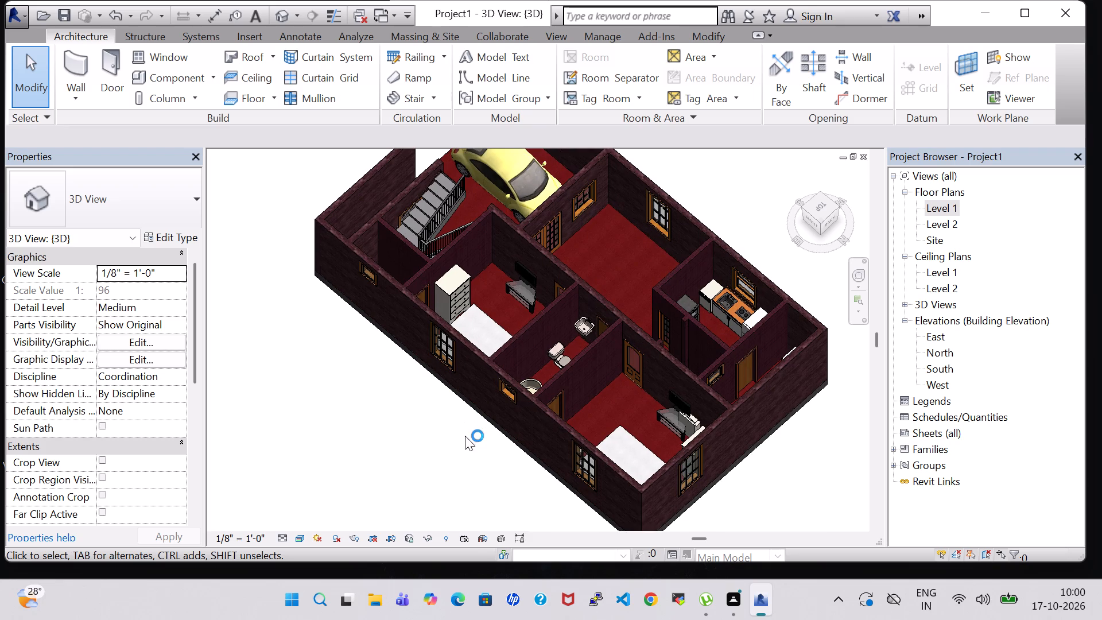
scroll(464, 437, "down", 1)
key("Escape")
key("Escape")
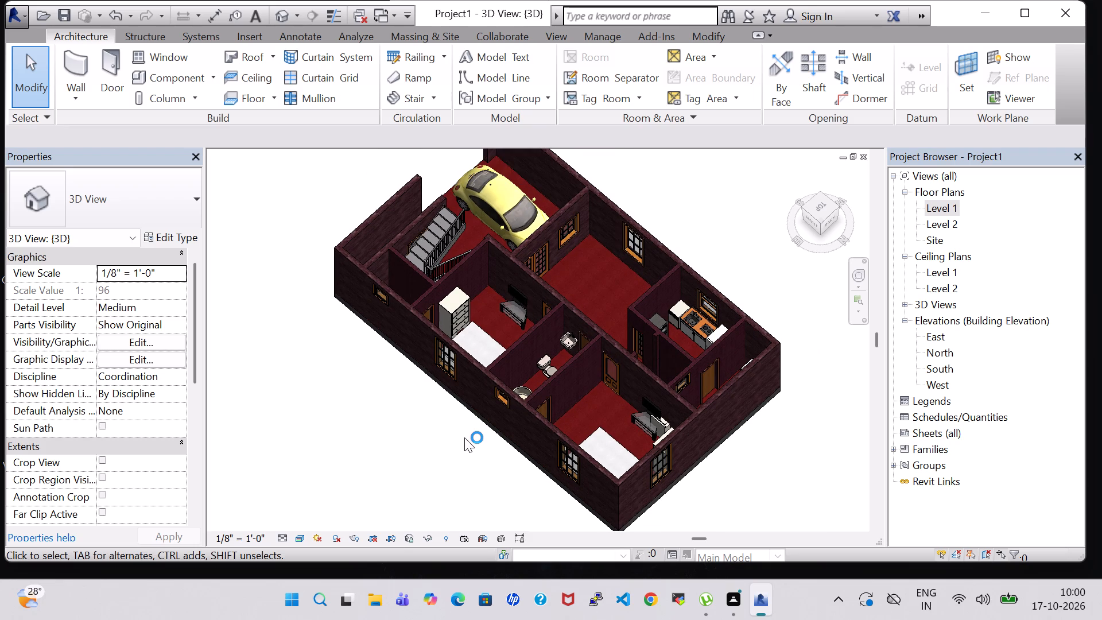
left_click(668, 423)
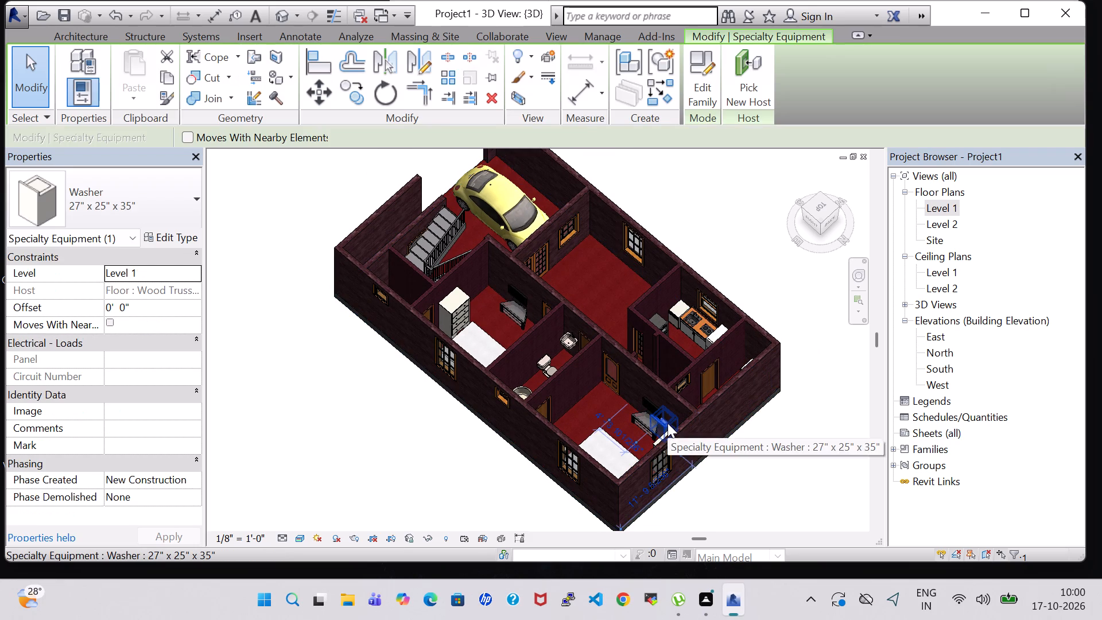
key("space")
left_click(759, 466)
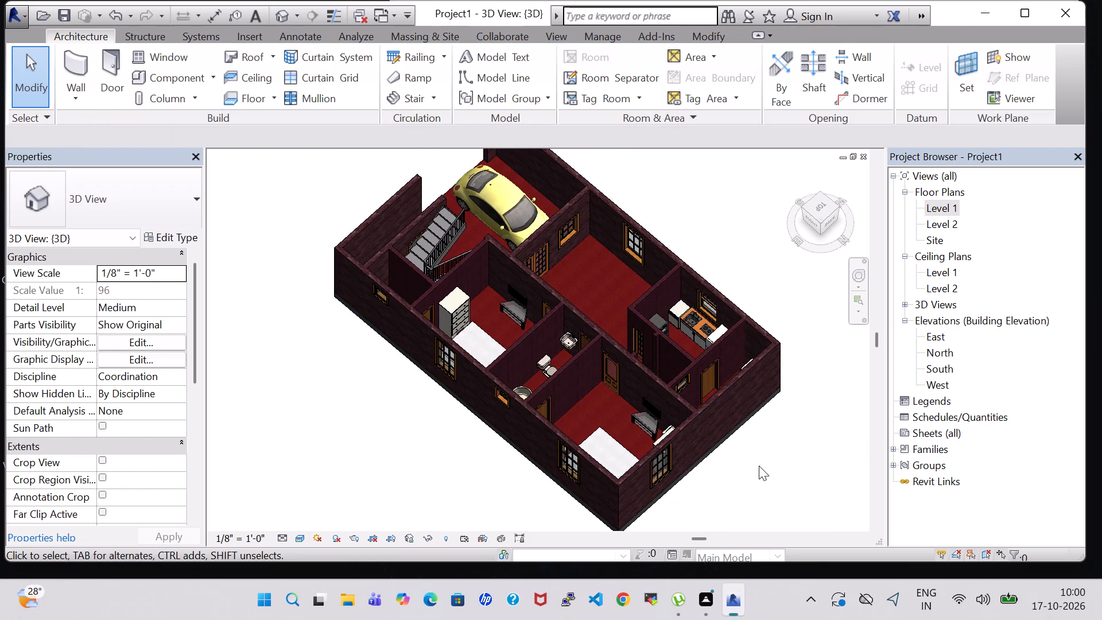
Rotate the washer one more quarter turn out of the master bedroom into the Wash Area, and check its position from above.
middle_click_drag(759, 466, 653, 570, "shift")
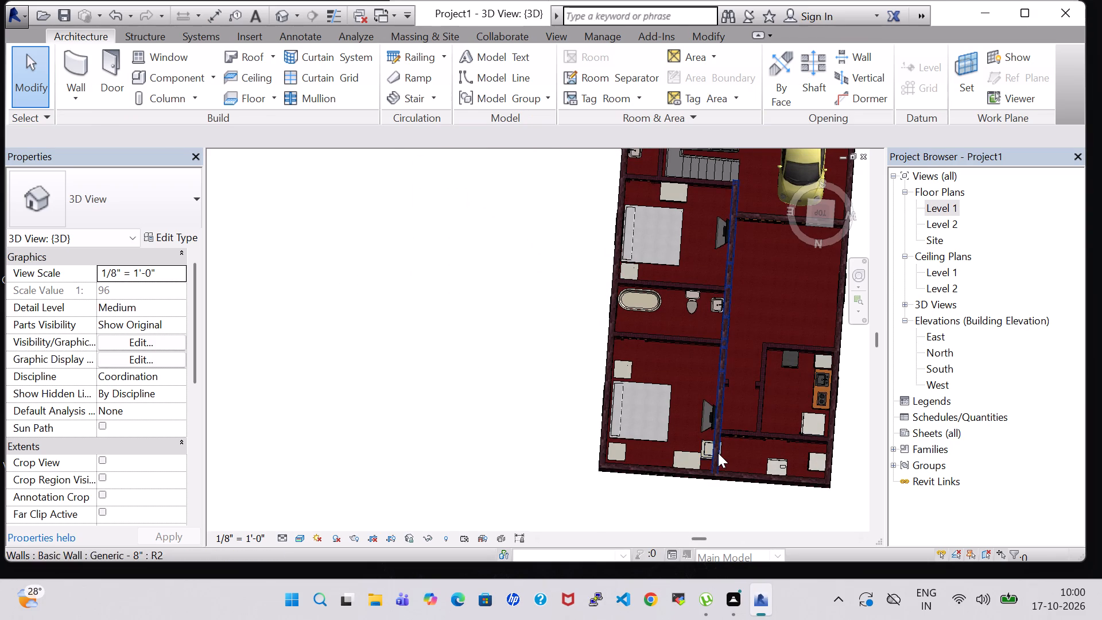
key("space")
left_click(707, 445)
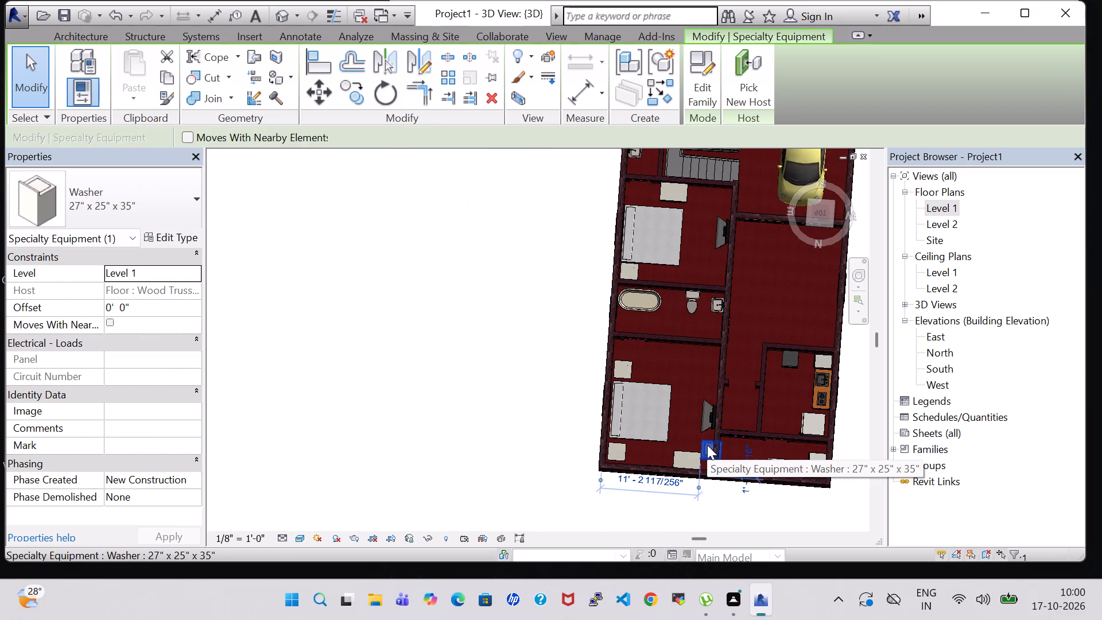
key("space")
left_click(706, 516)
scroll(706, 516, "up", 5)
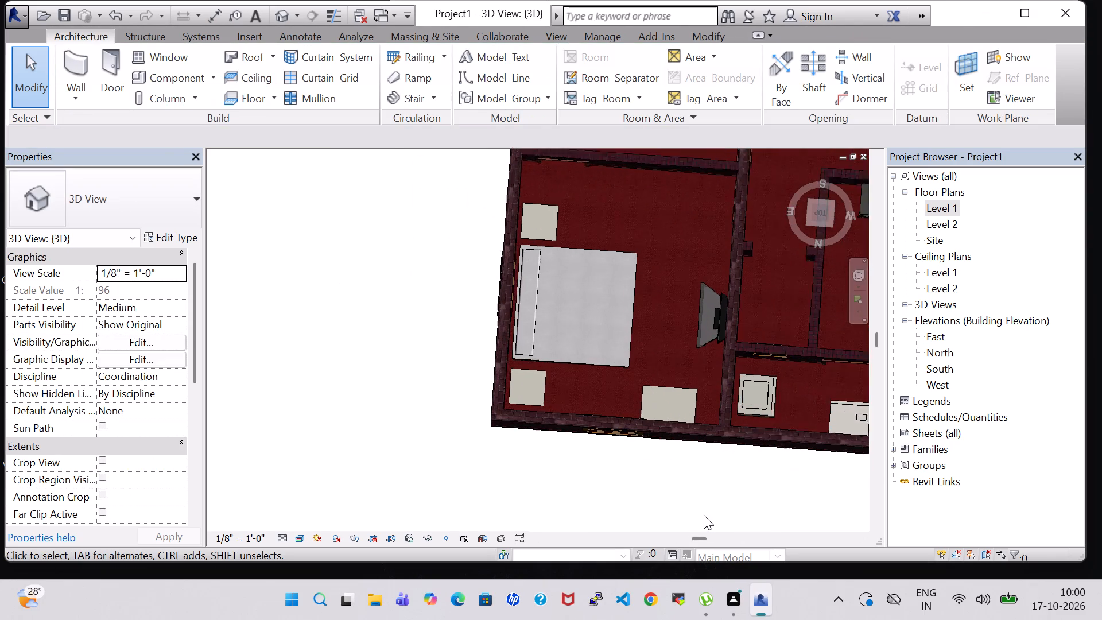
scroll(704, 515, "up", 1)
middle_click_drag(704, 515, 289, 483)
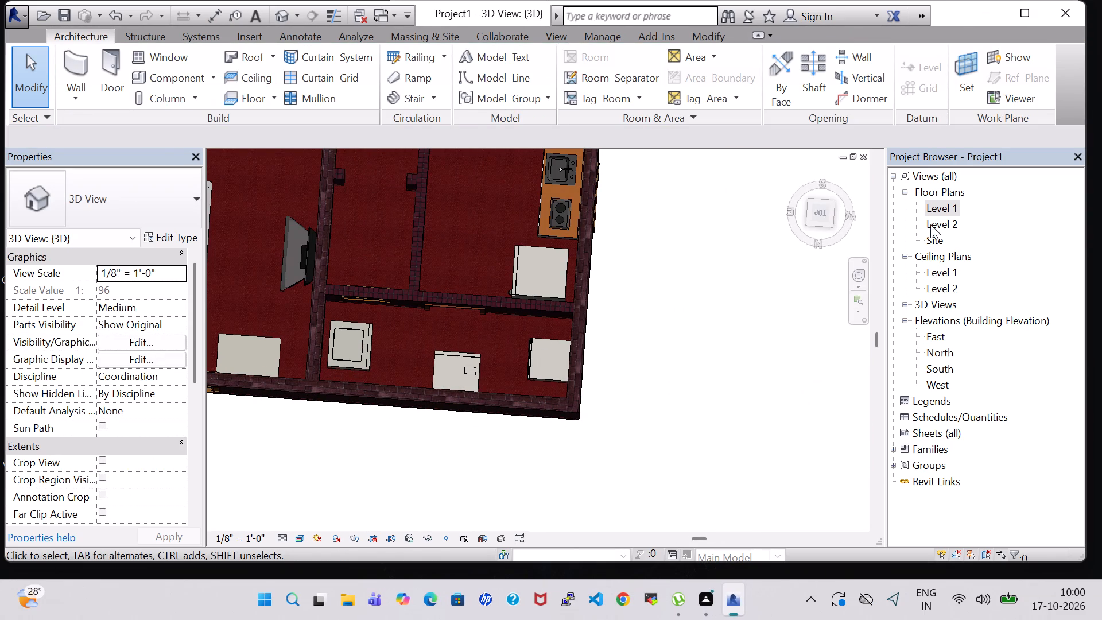
In the Level 1 floor plan, nudge the dishwasher south along the Wash Area's west wall to 2' 5" from the north wall.
double_click(950, 212)
scroll(678, 215, "down", 2)
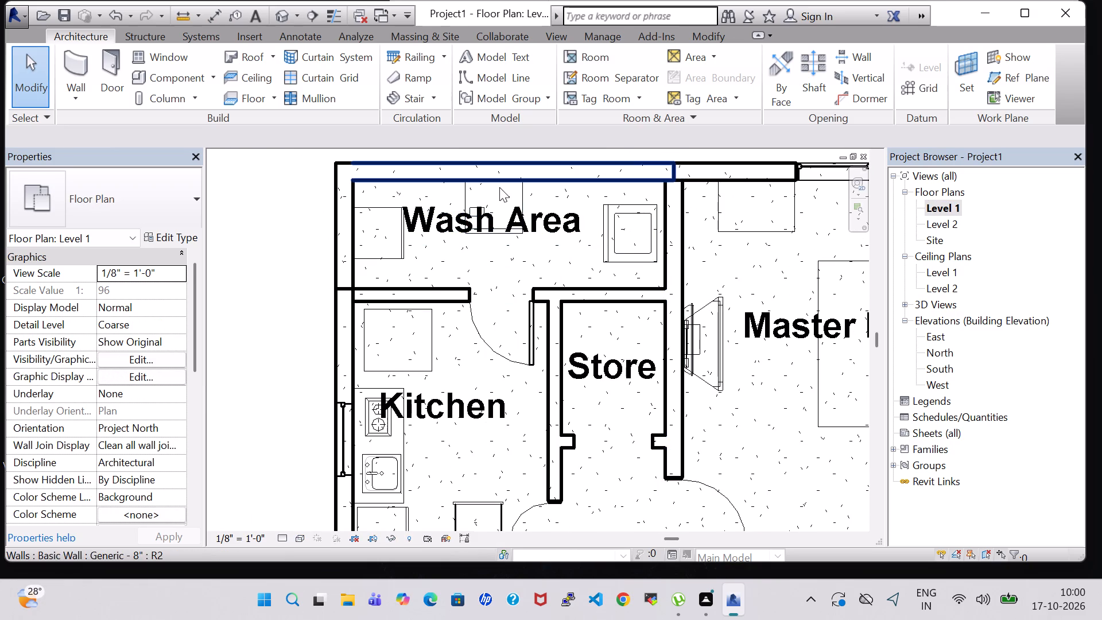
left_click(379, 243)
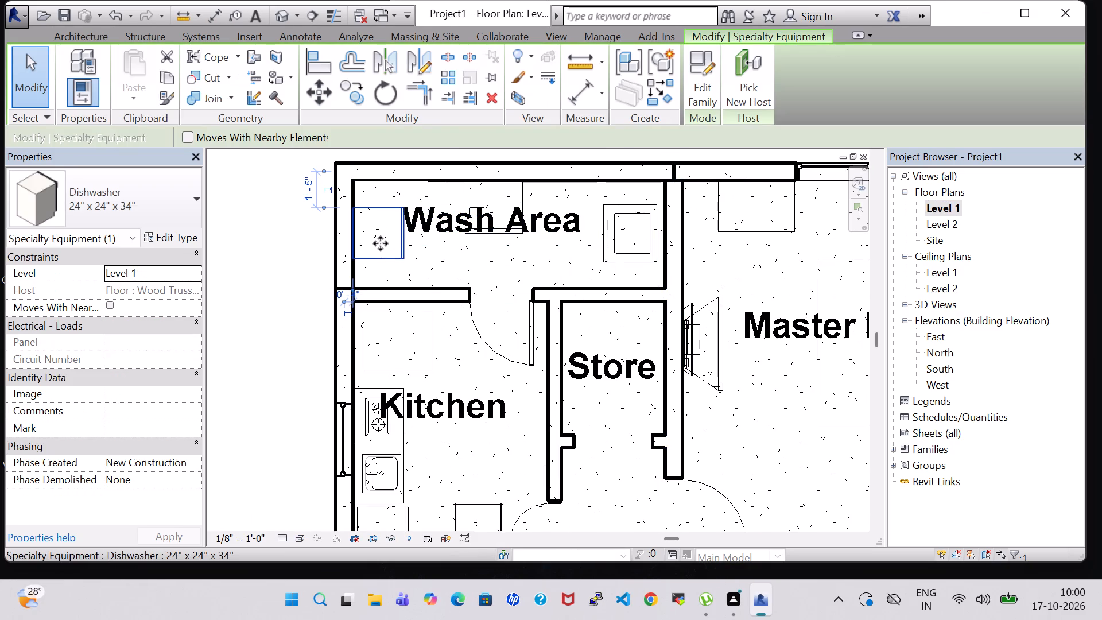
key("Down")
key("Down")
key("Down")
key("Down")
key("Down")
key("Down")
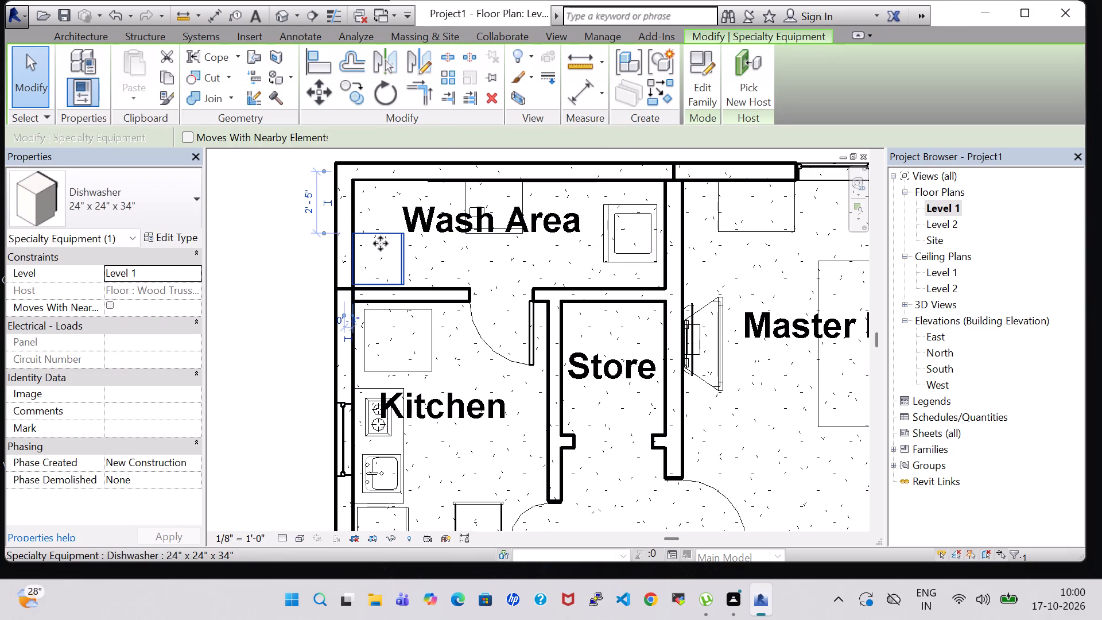
Nudge the dryer west along the Wash Area's north wall to 2' 11" from the west wall.
left_click(519, 190)
key("Left")
key("Left")
key("Left")
key("Left")
key("Left")
key("Left")
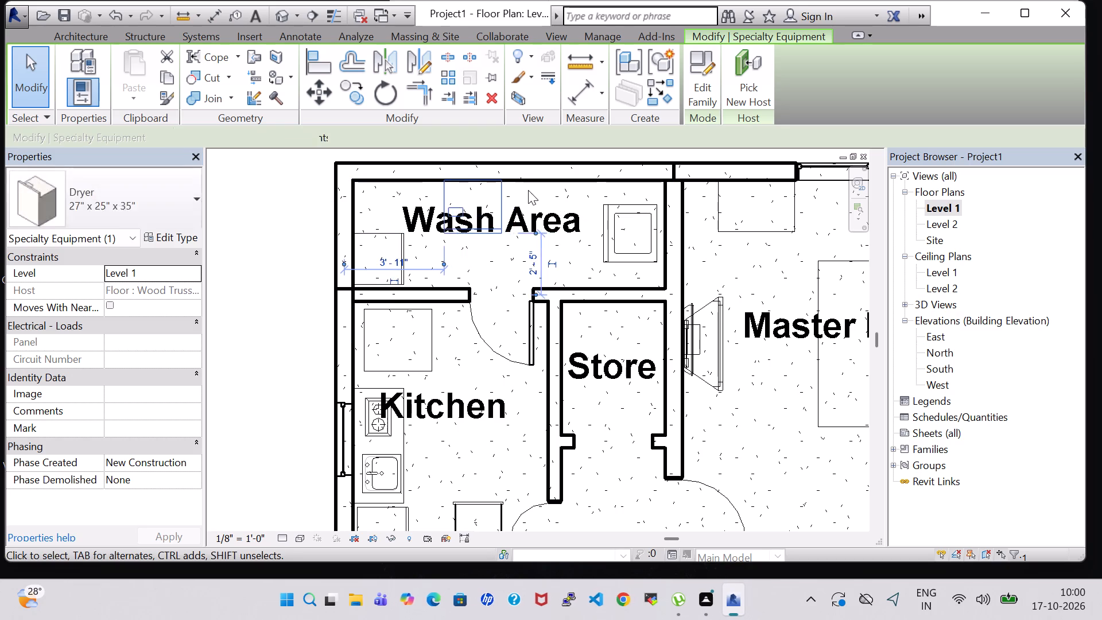
key("Left")
key("Left")
key("Left")
key("Left")
key("Left")
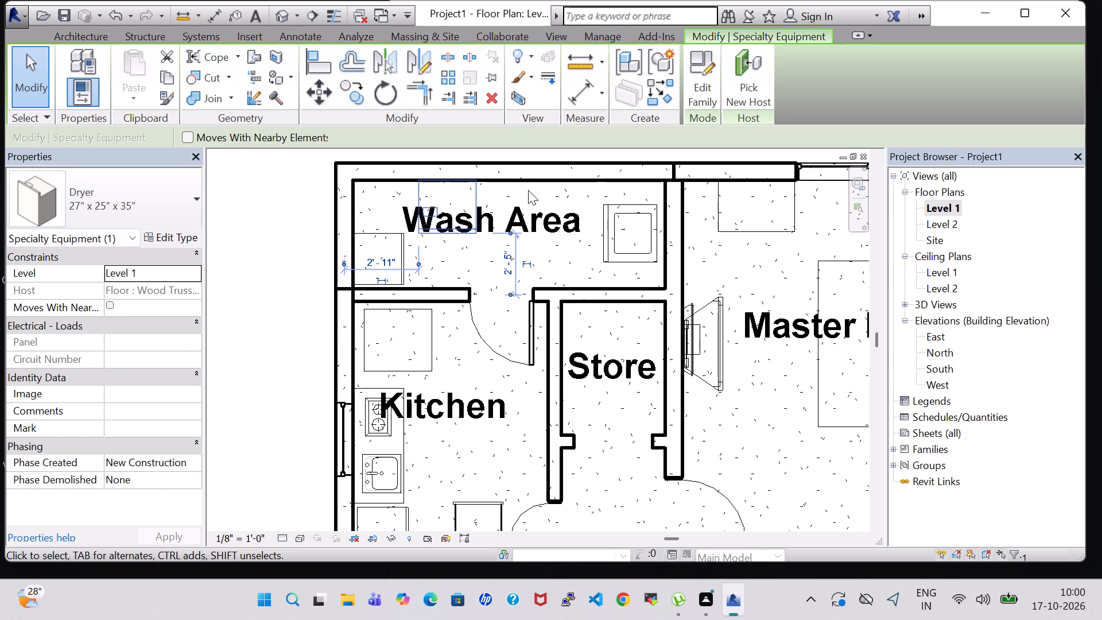
left_click(258, 281)
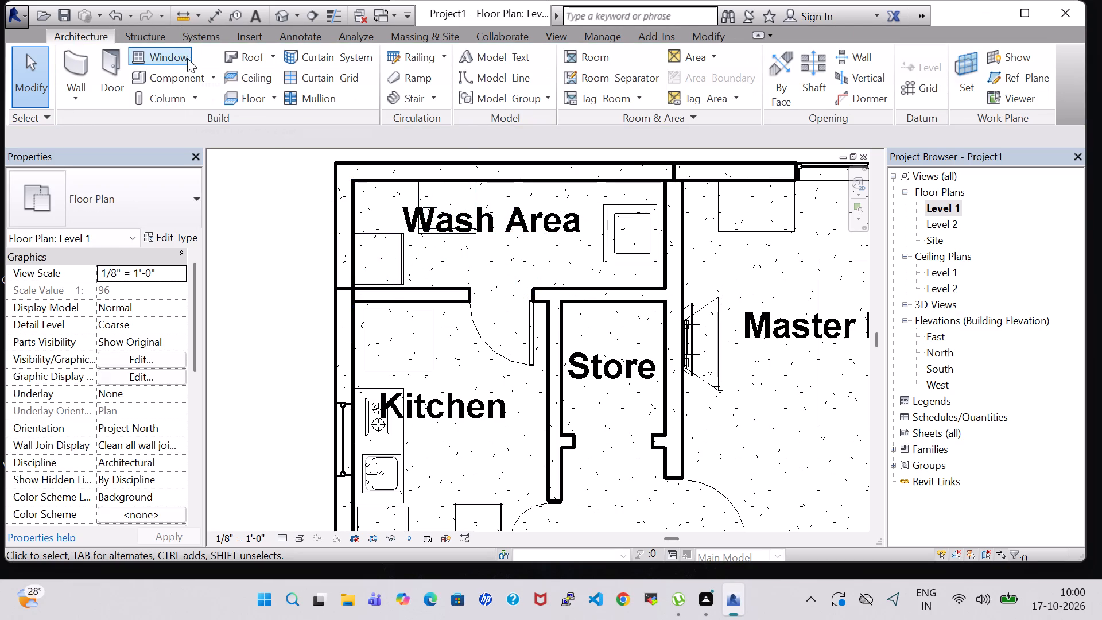
Load the Sink Kitchen-Single component family from the Plumbing, Architectural, Fixtures, Sinks folder.
left_click(168, 86)
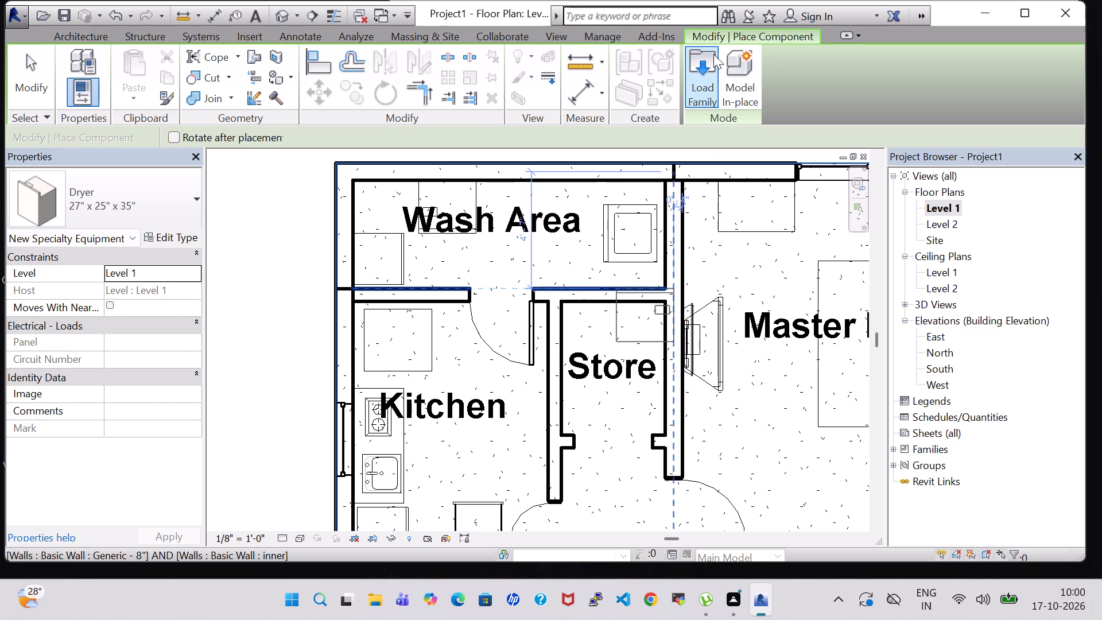
left_click(704, 67)
scroll(479, 196, "down", 1)
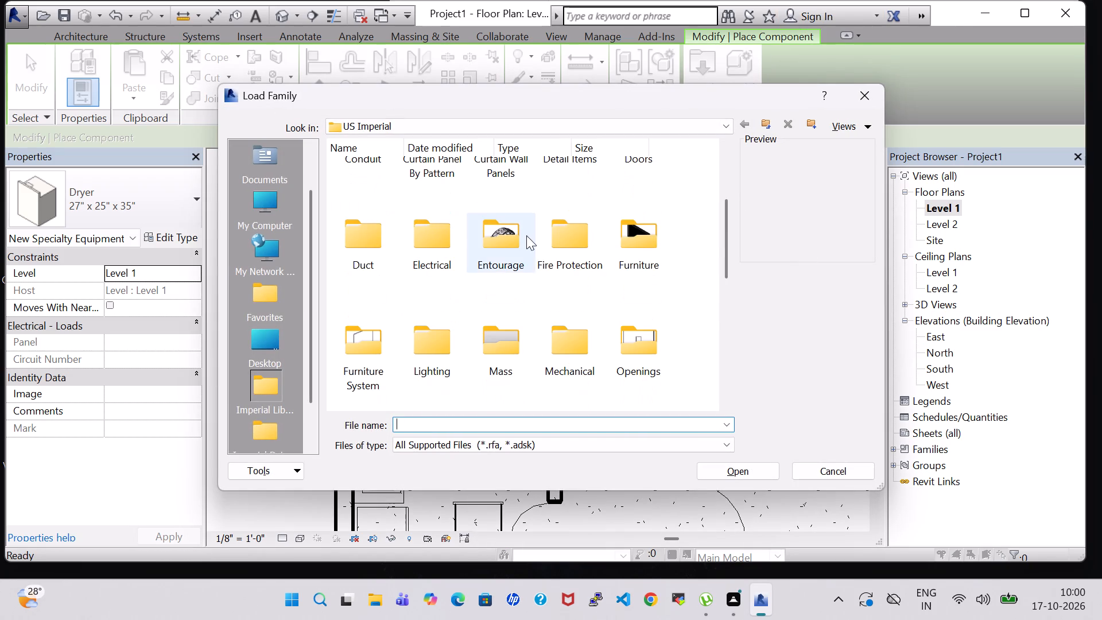
scroll(526, 235, "down", 2)
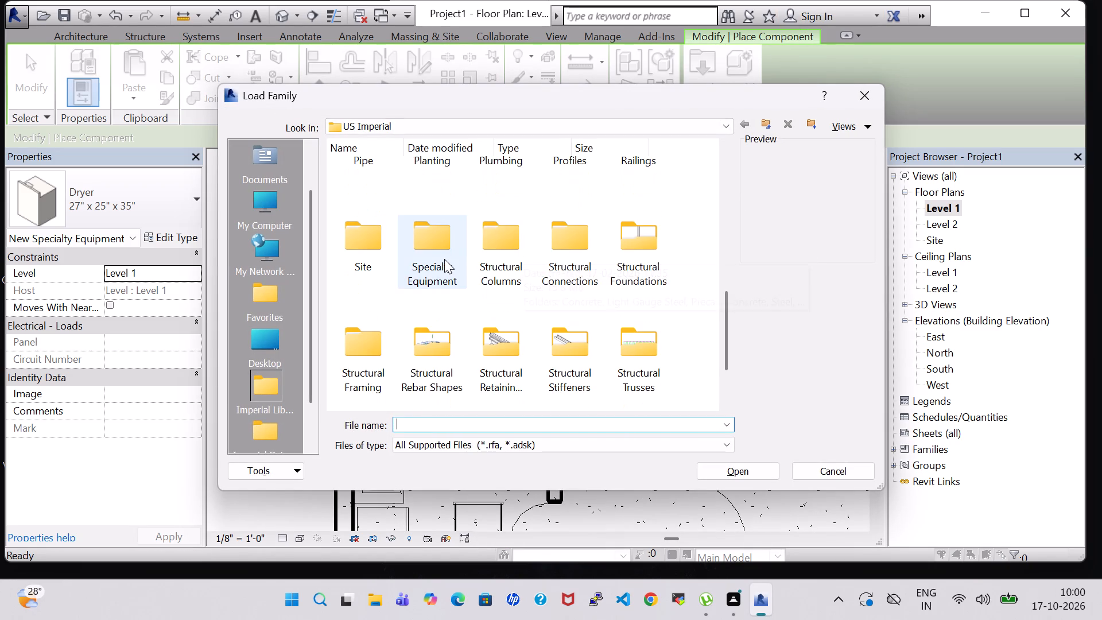
scroll(444, 259, "up", 1)
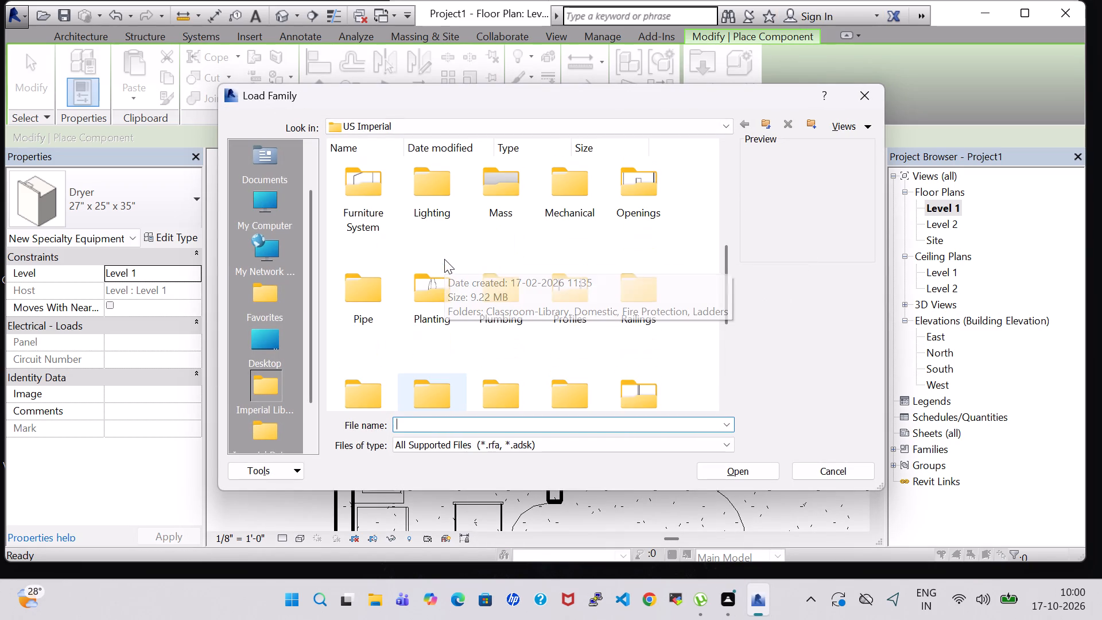
double_click(498, 281)
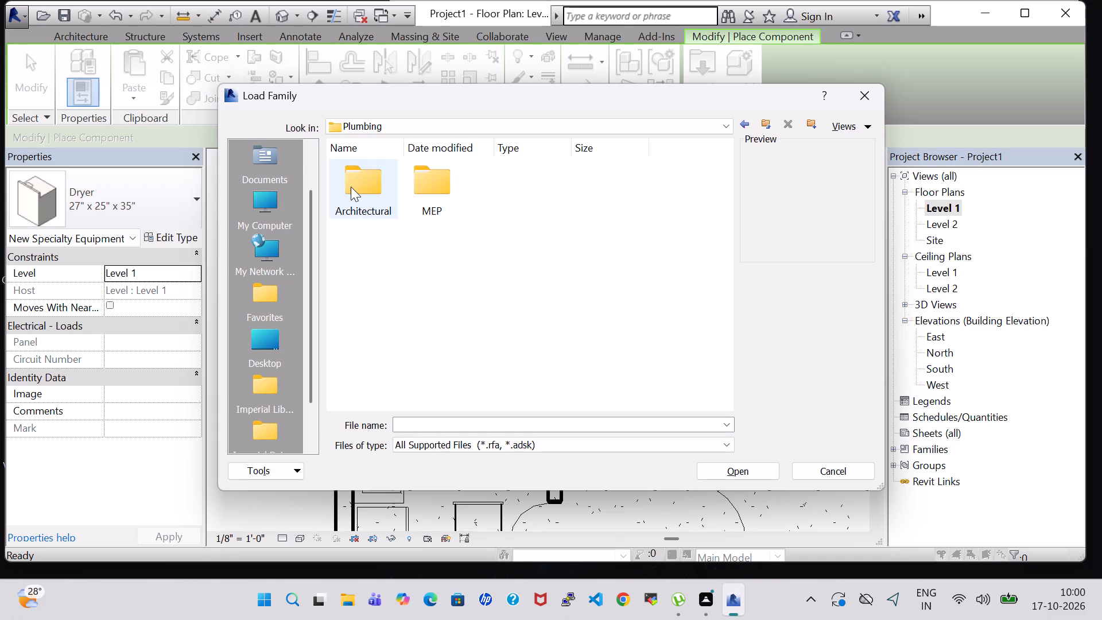
double_click(351, 187)
double_click(443, 188)
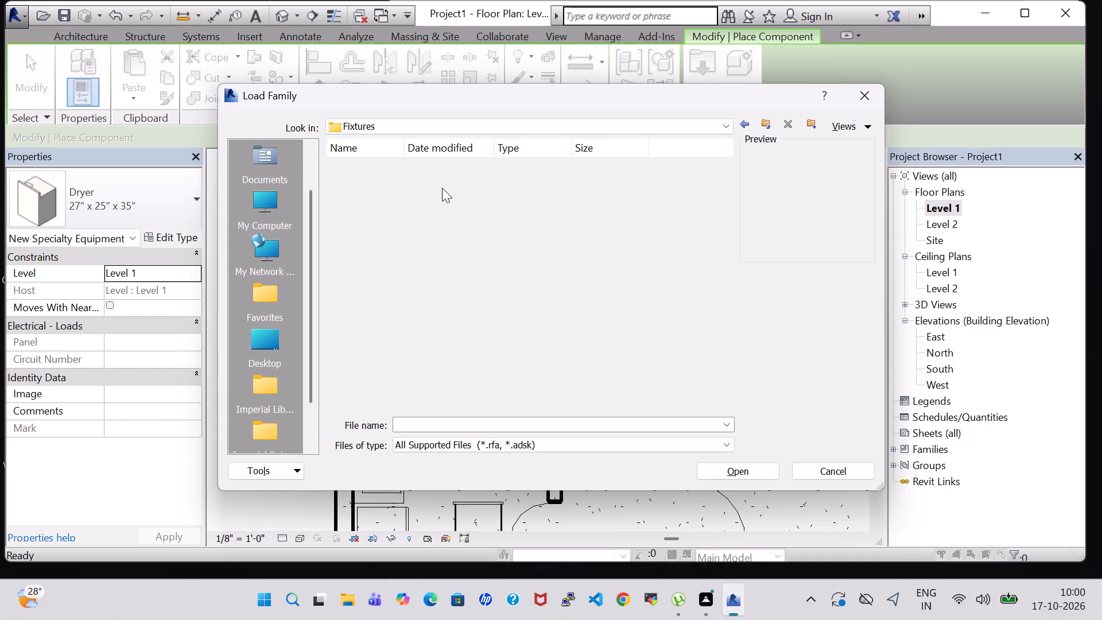
double_click(624, 195)
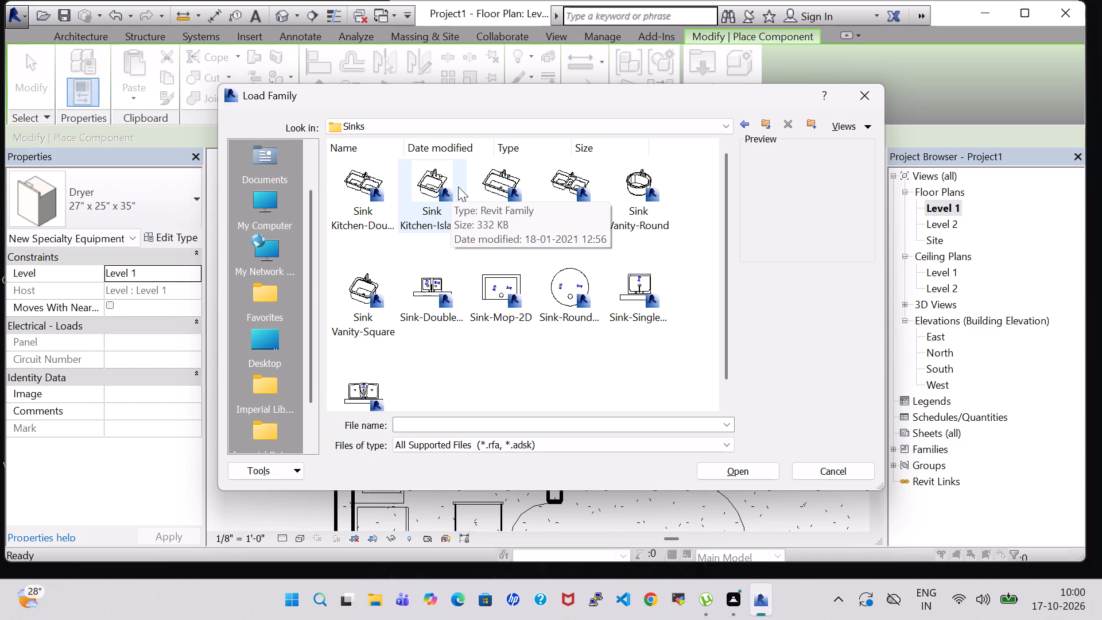
left_click(483, 187)
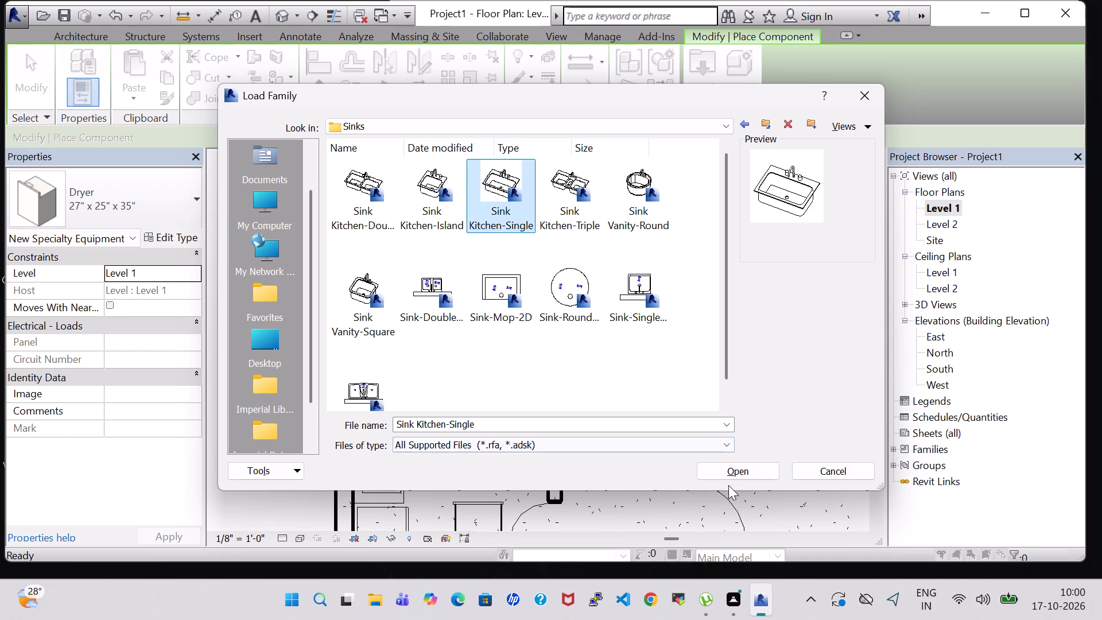
left_click(730, 467)
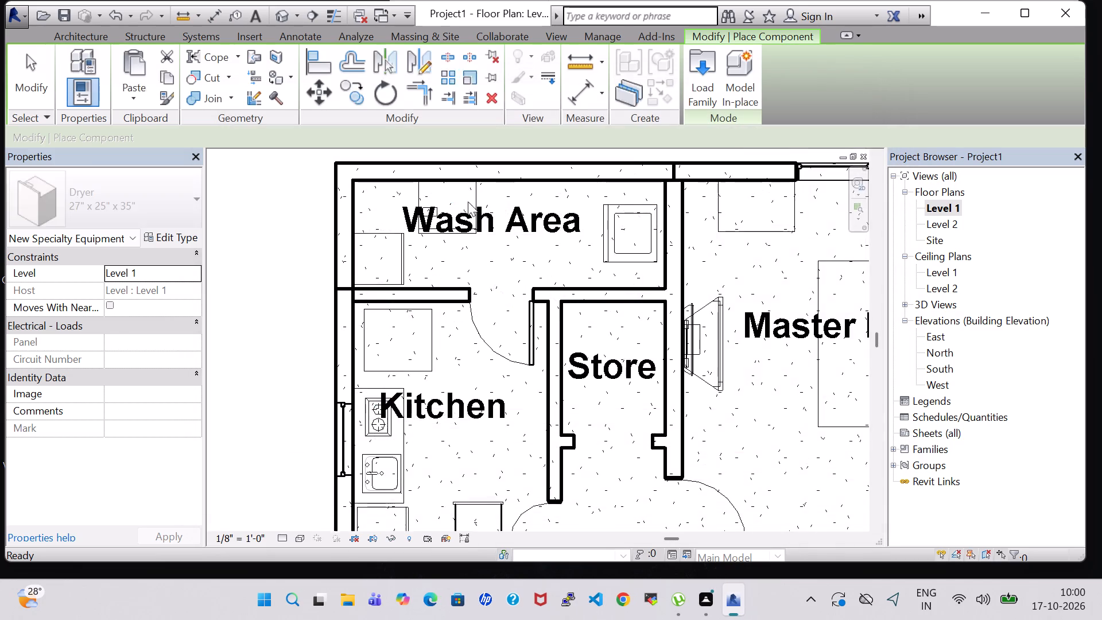
Place the 30" x 21" single kitchen sink near the Wash Area's north wall, between the dryer and the washer.
scroll(464, 197, "up", 5)
scroll(558, 218, "down", 1)
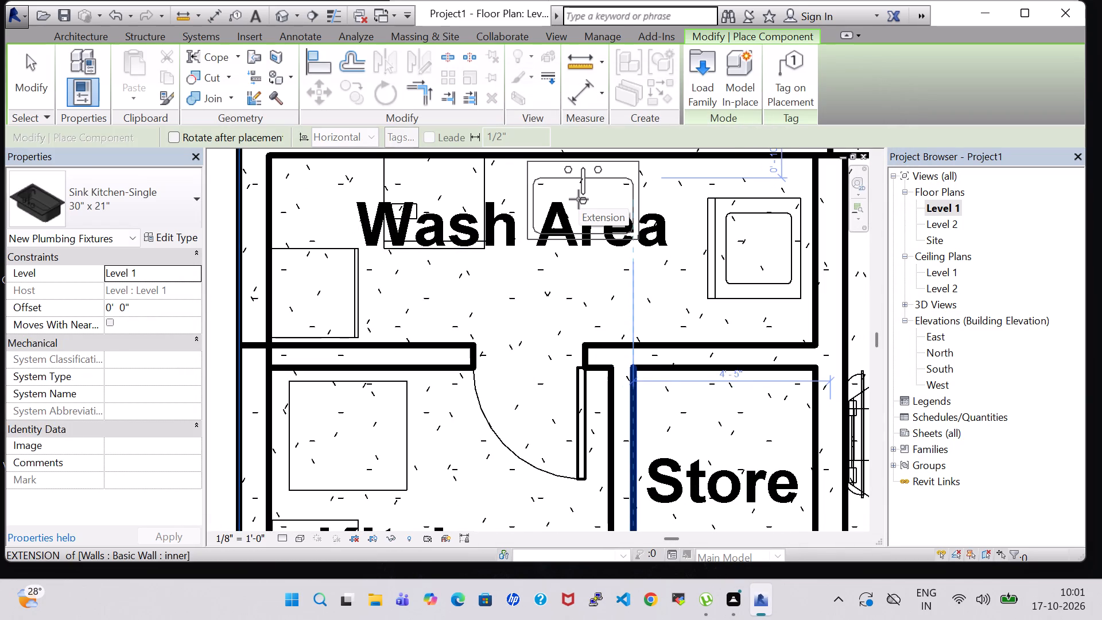
left_click(579, 199)
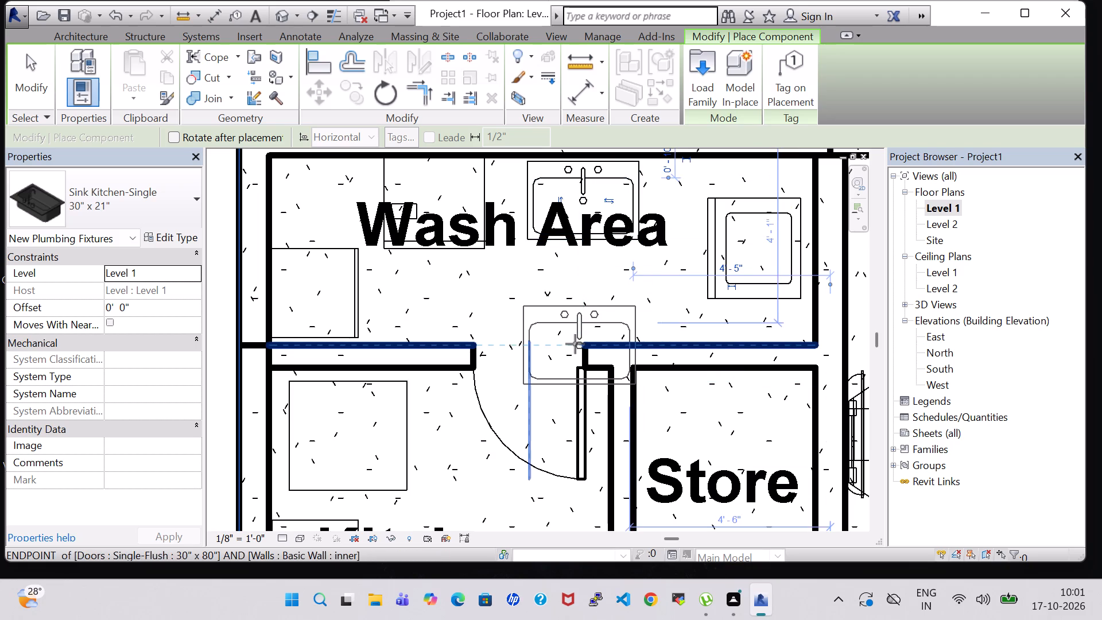
key("Escape")
key("Escape")
Nudge the Wash Area sink north so that it sits against the north wall.
left_click(625, 166)
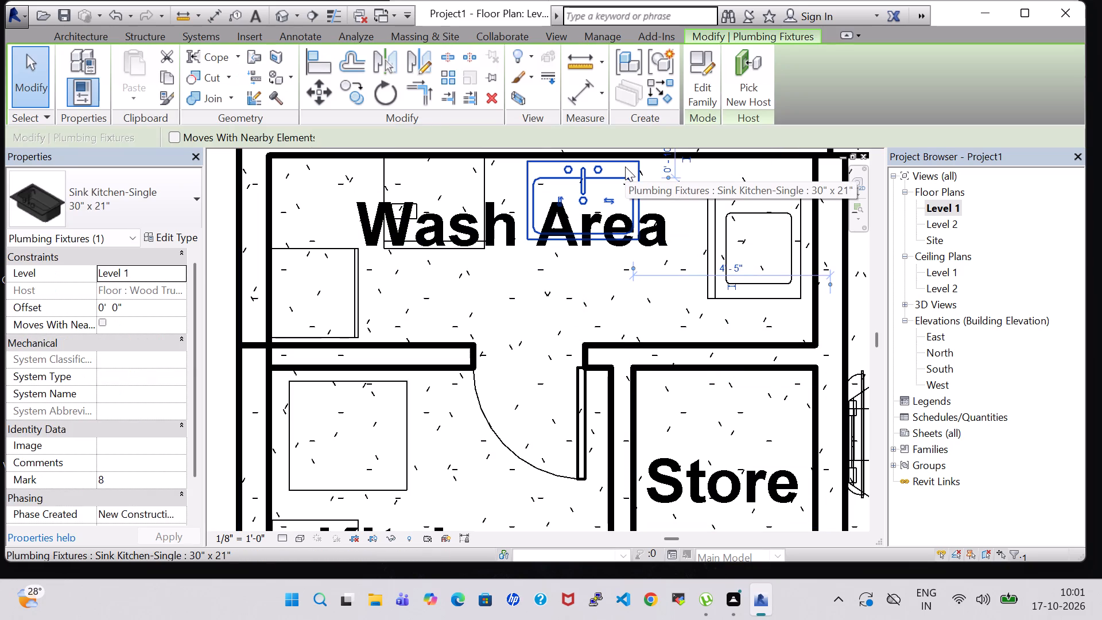
key("Up")
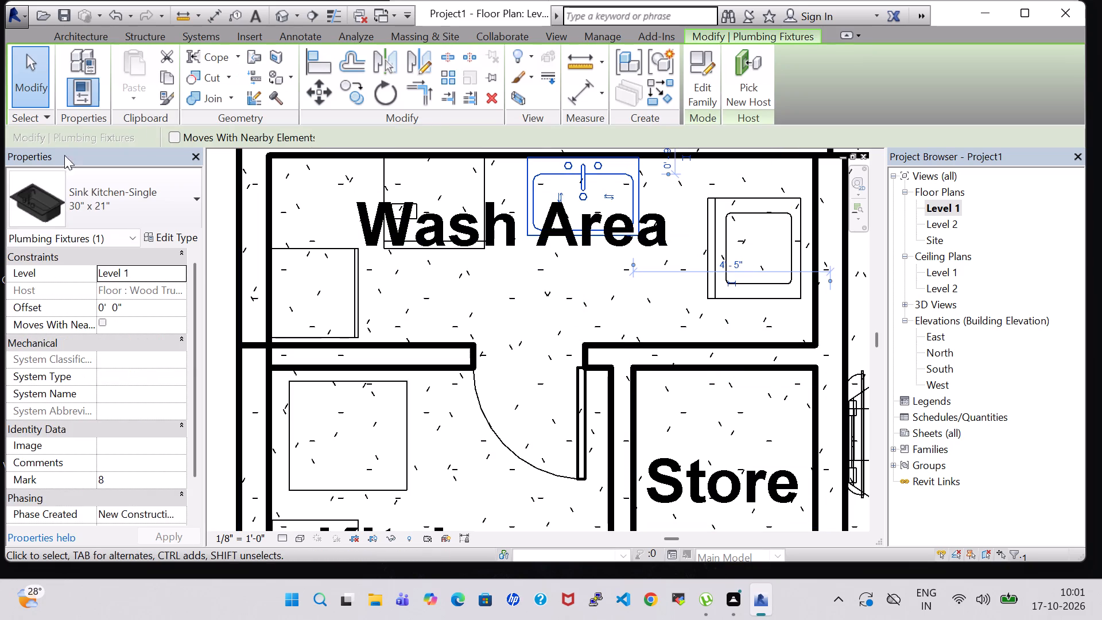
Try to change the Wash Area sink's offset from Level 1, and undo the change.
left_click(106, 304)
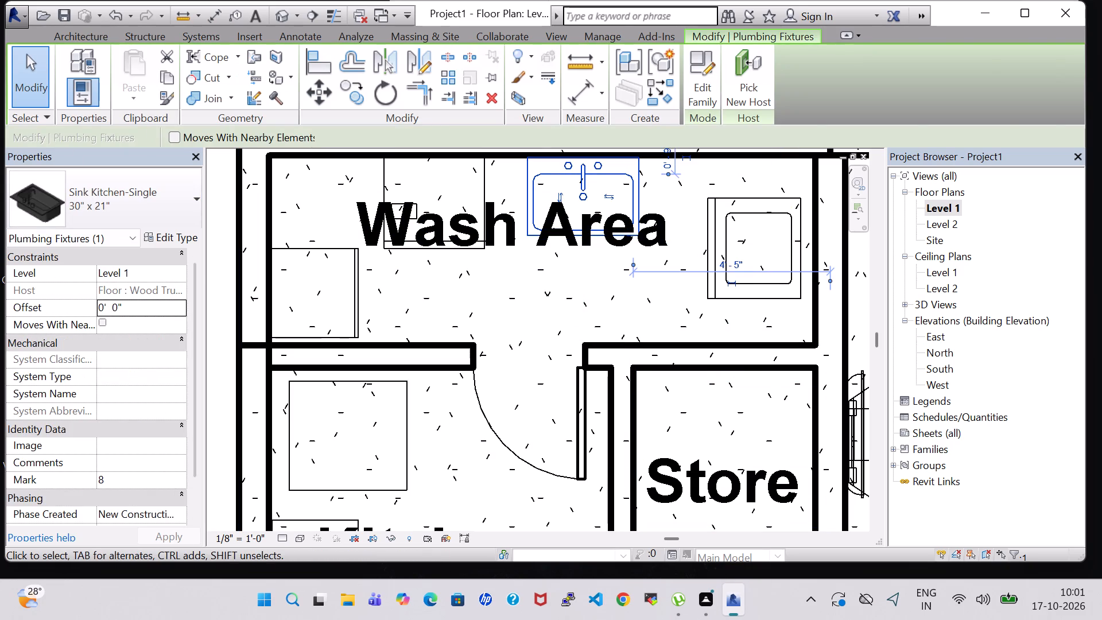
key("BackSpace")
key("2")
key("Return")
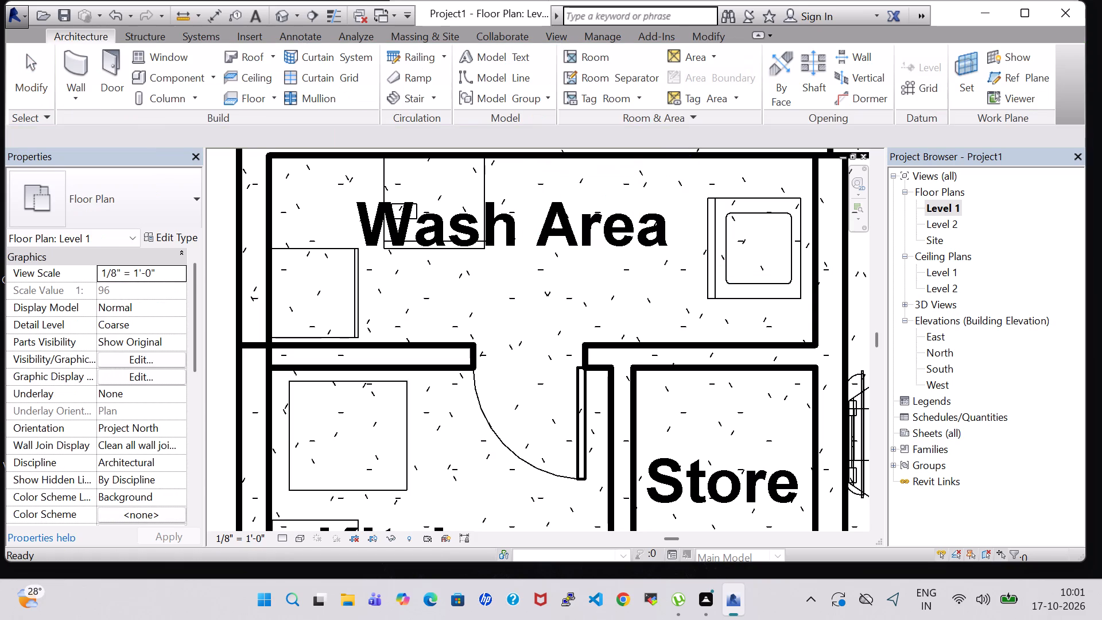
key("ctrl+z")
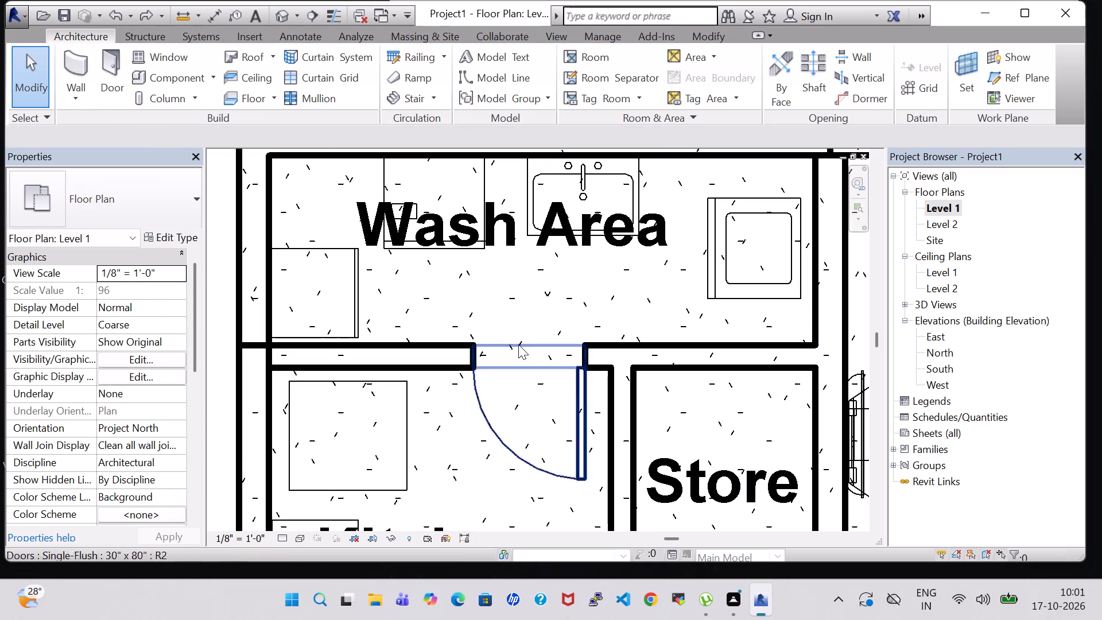
Set the Wash Area sink's offset from Level 1 to 2' 0".
left_click(624, 171)
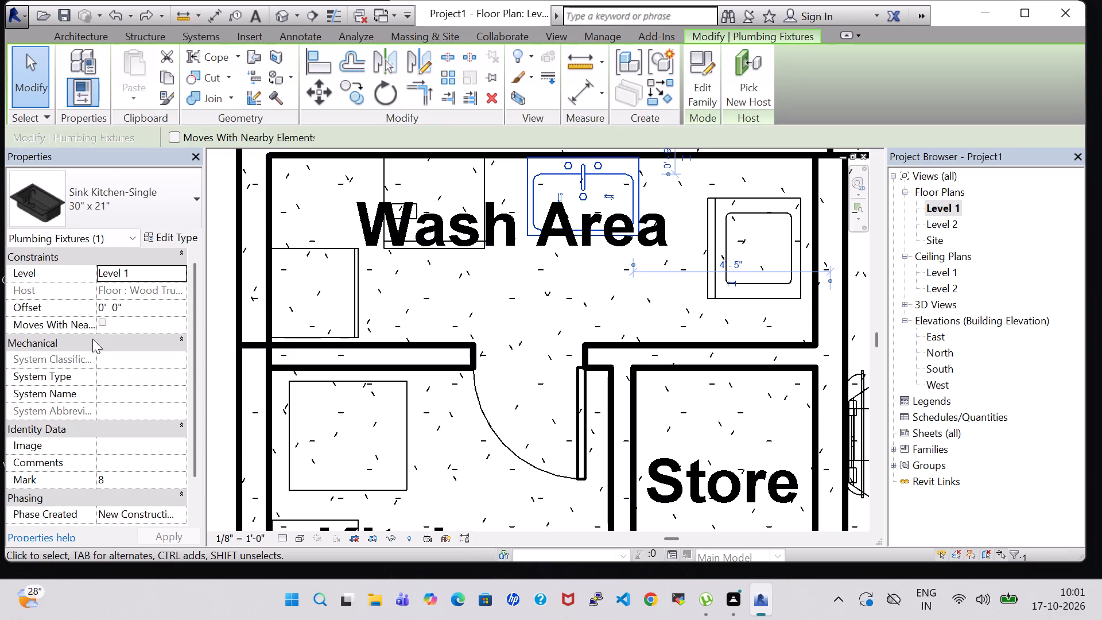
left_click(106, 307)
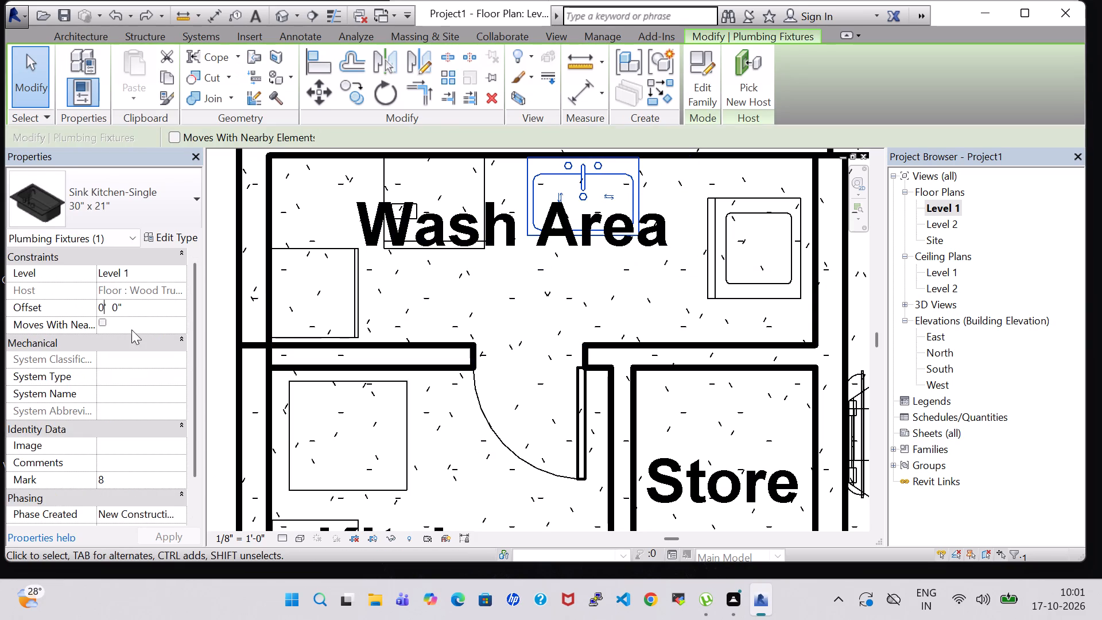
key("BackSpace")
key("2")
key("Return")
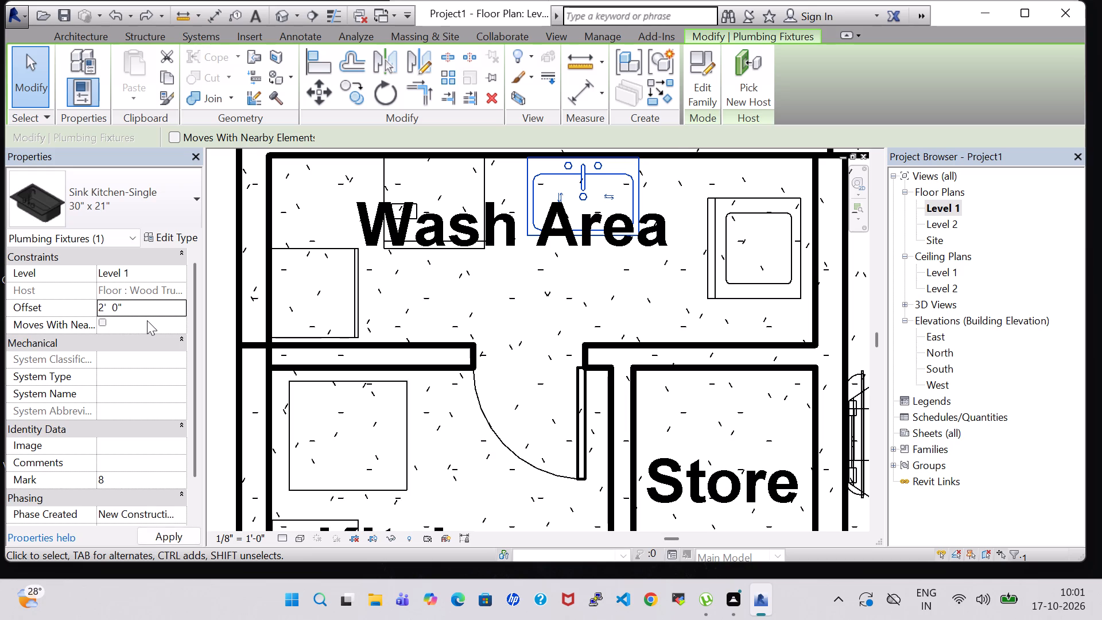
Examine the placement of the sink and appliances in the Wash Area in the 3D view.
scroll(513, 300, "down", 2)
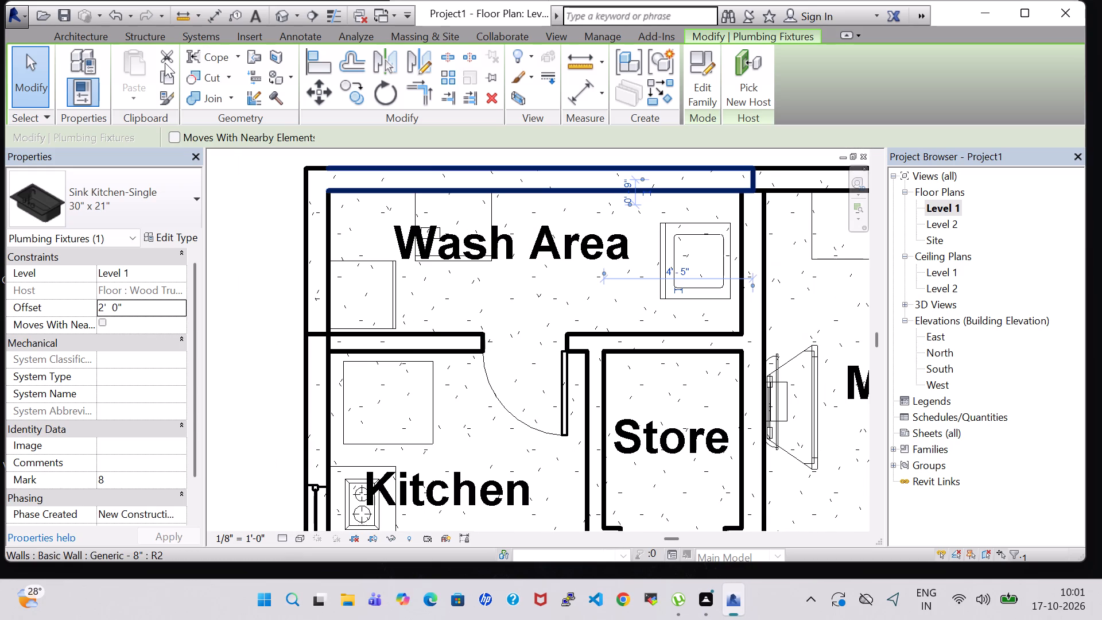
left_click(275, 17)
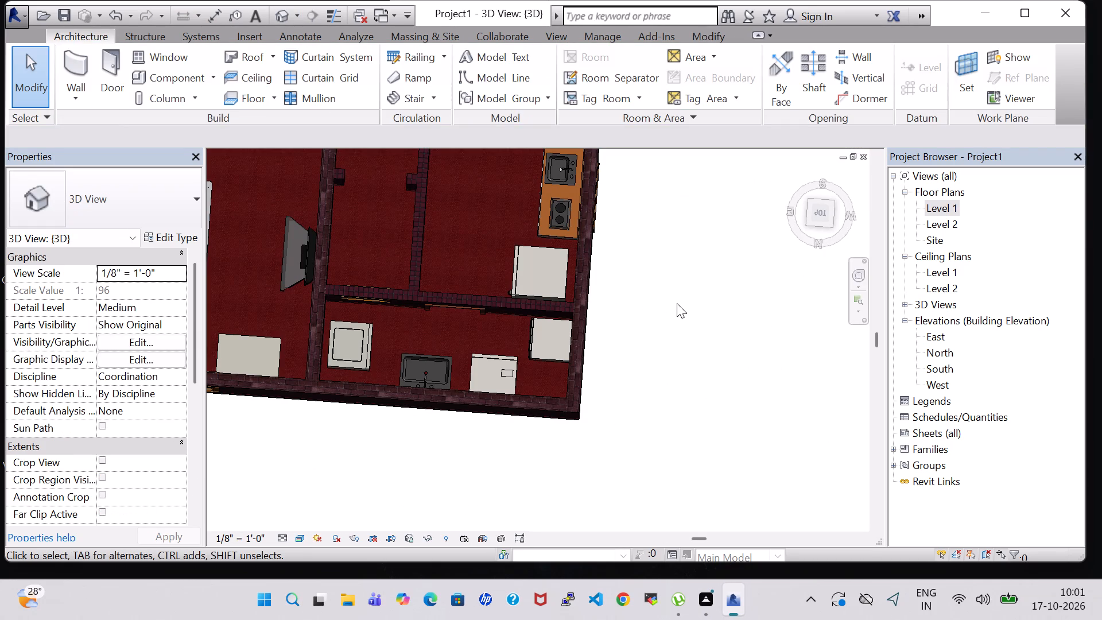
middle_click_drag(671, 307, 848, 347, "shift")
middle_click_drag(456, 311, 800, 347)
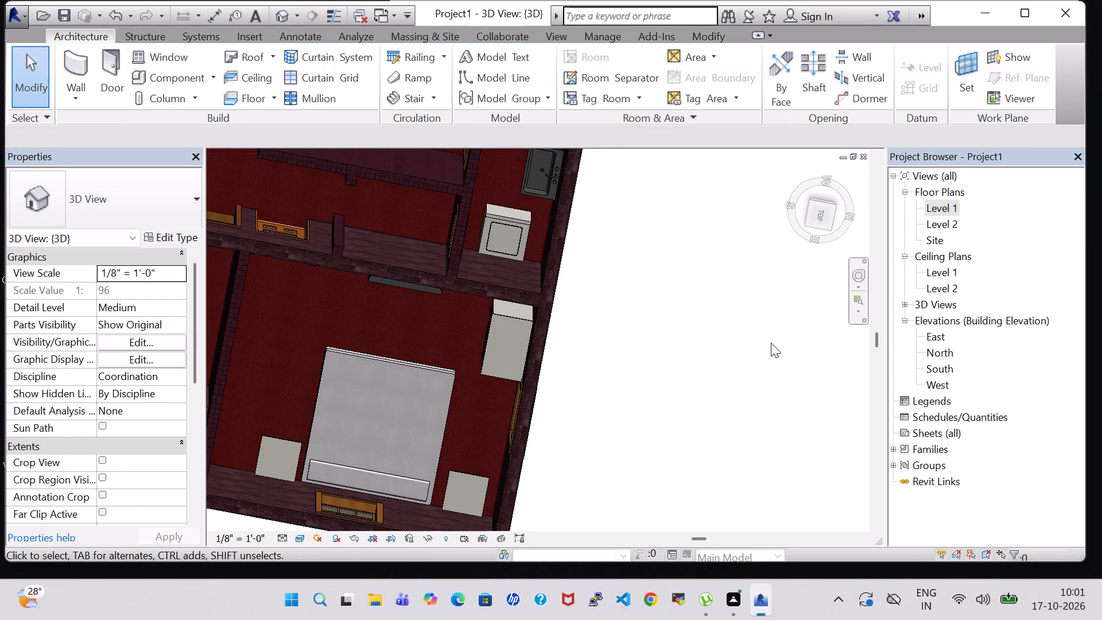
scroll(763, 329, "down", 2)
middle_click_drag(711, 324, 751, 282, "shift")
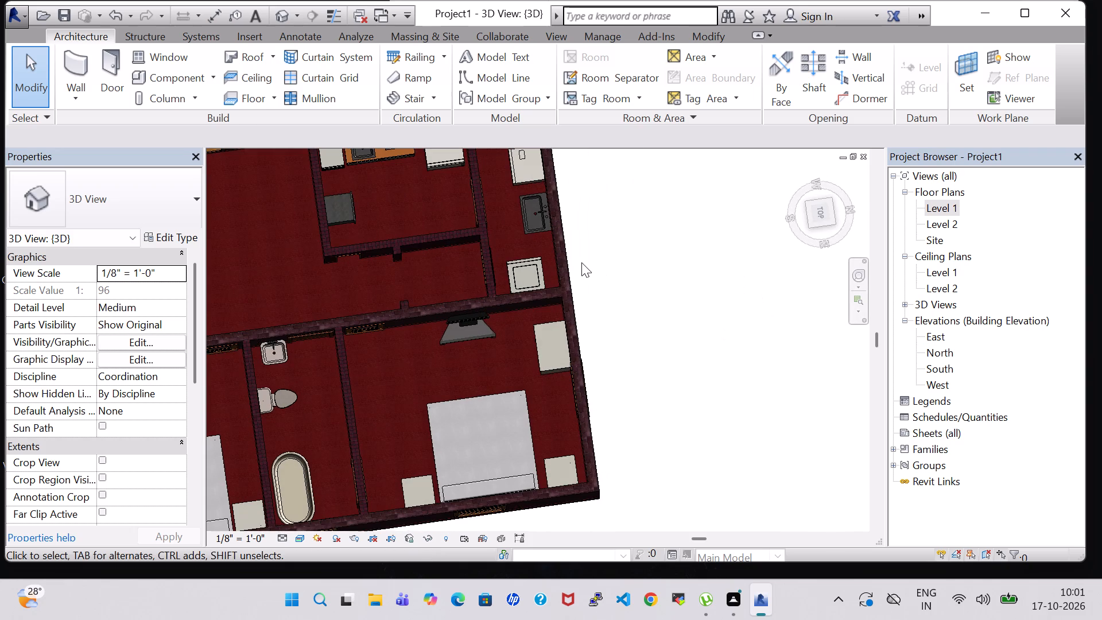
middle_click_drag(580, 261, 581, 342, "shift")
scroll(612, 291, "down", 1, "shift")
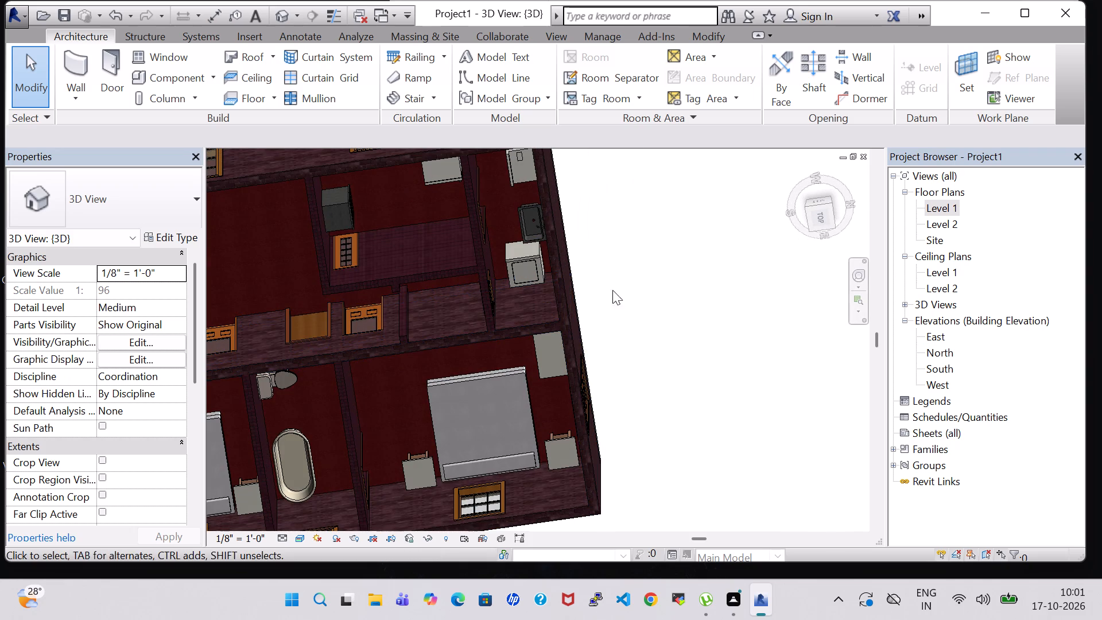
In the Level 1 floor plan, nudge the washer east toward the Wash Area's east wall, about 2' 2" from the Store's west wall.
double_click(939, 210)
scroll(703, 249, "down", 1)
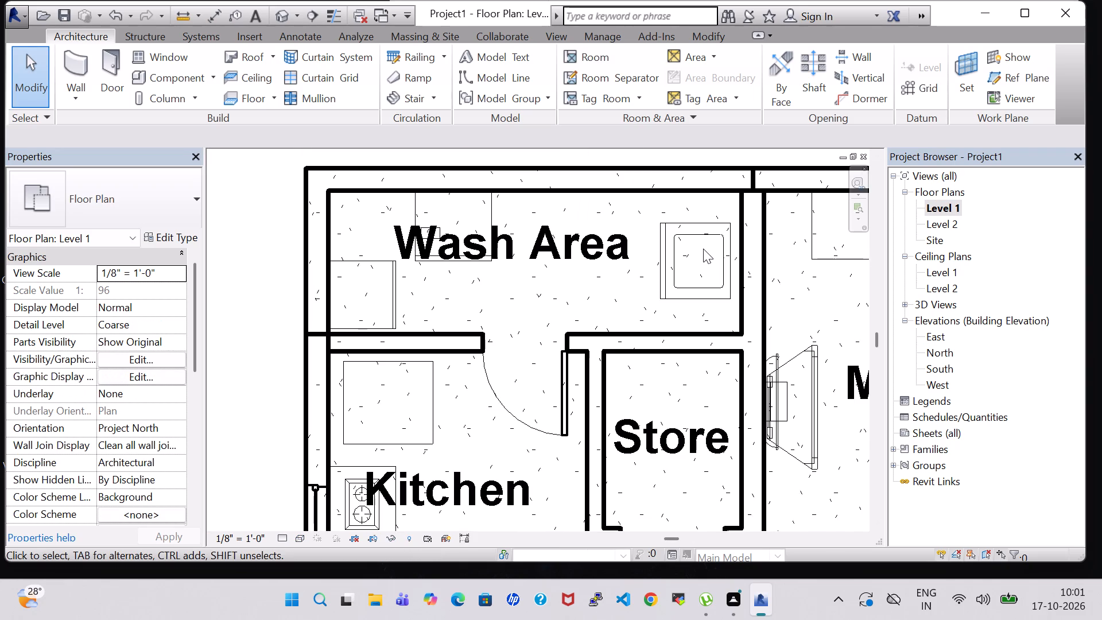
left_click(710, 232)
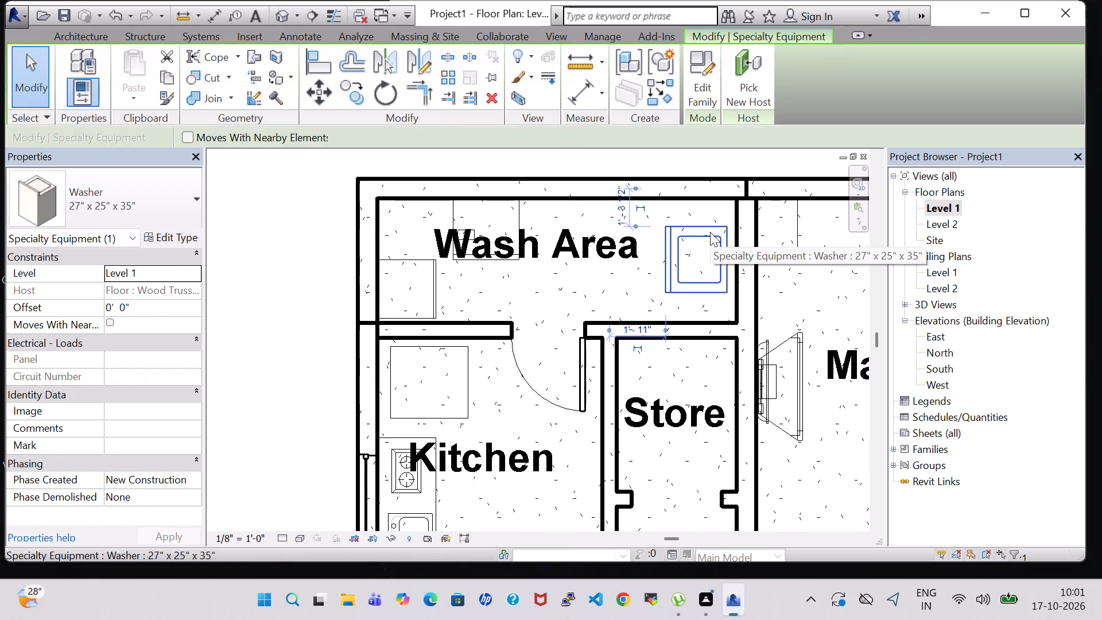
key("Right")
key("Right")
key("Right")
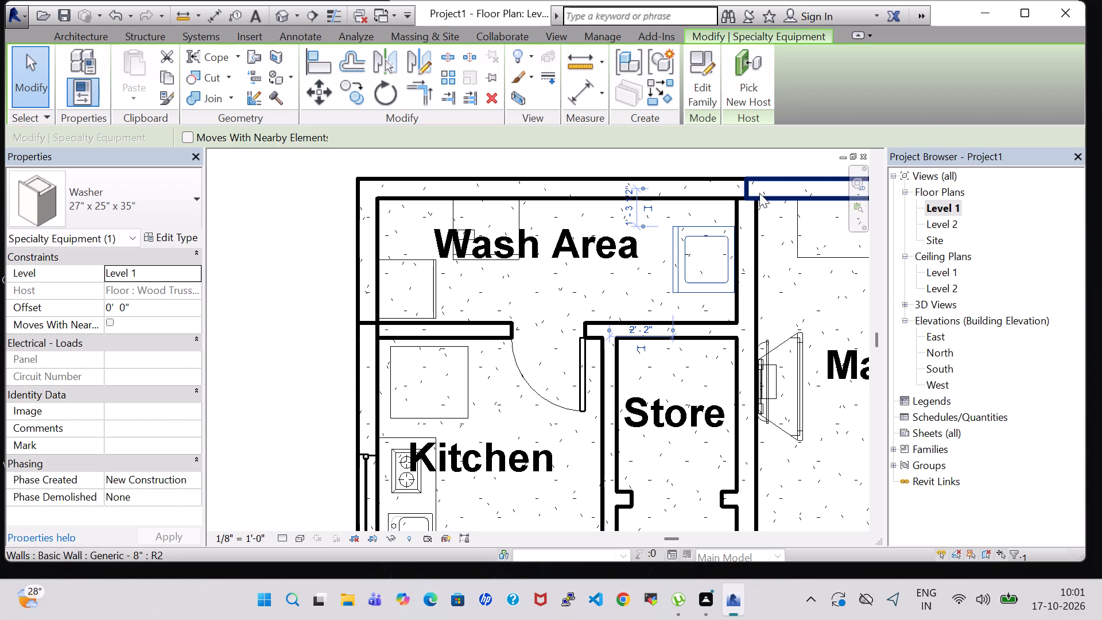
Deselect the washer and examine the furnished rooms across the whole Level 1 floor plan.
scroll(679, 237, "down", 5)
middle_click_drag(659, 356, 499, 301)
scroll(499, 301, "down", 2)
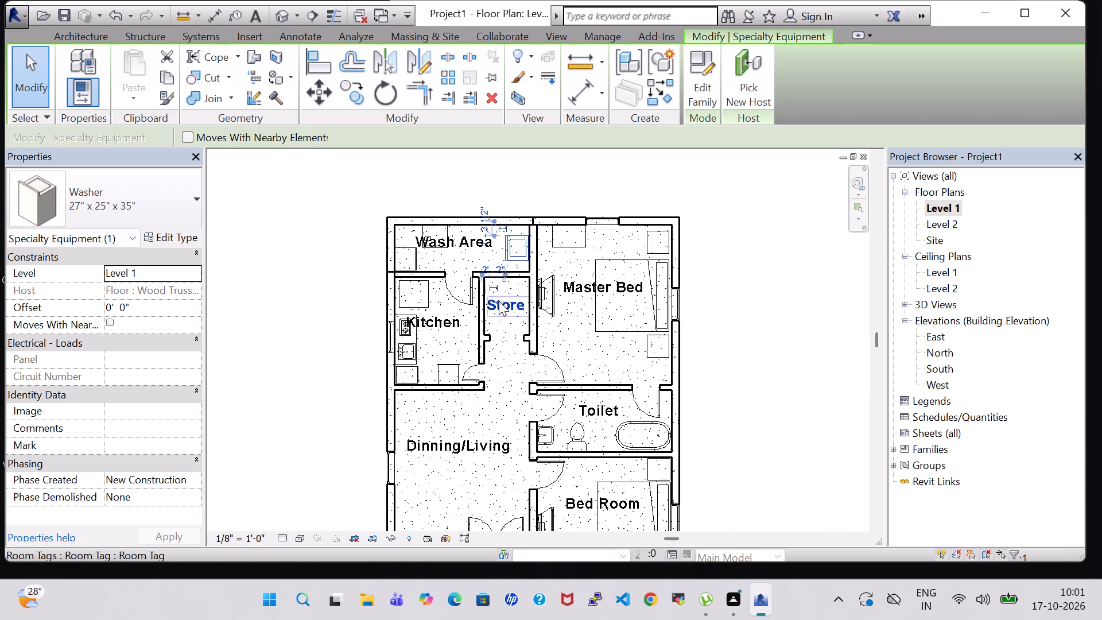
middle_click_drag(724, 359, 672, 307)
scroll(686, 321, "down", 2)
key("Escape")
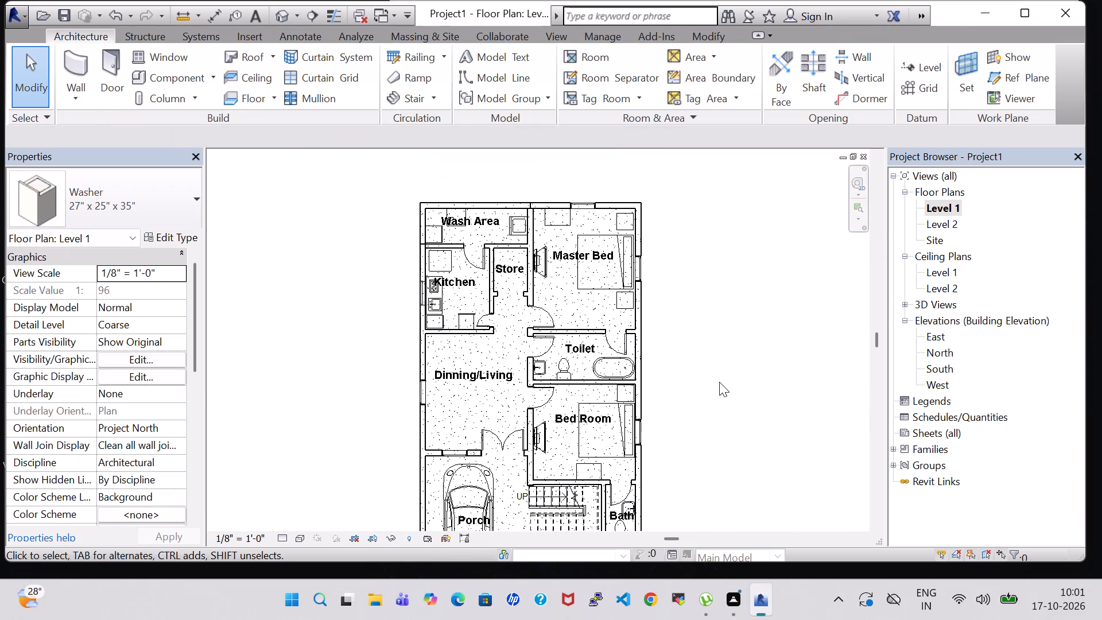
left_click(719, 379)
middle_click_drag(719, 379, 715, 347)
scroll(715, 344, "down", 1)
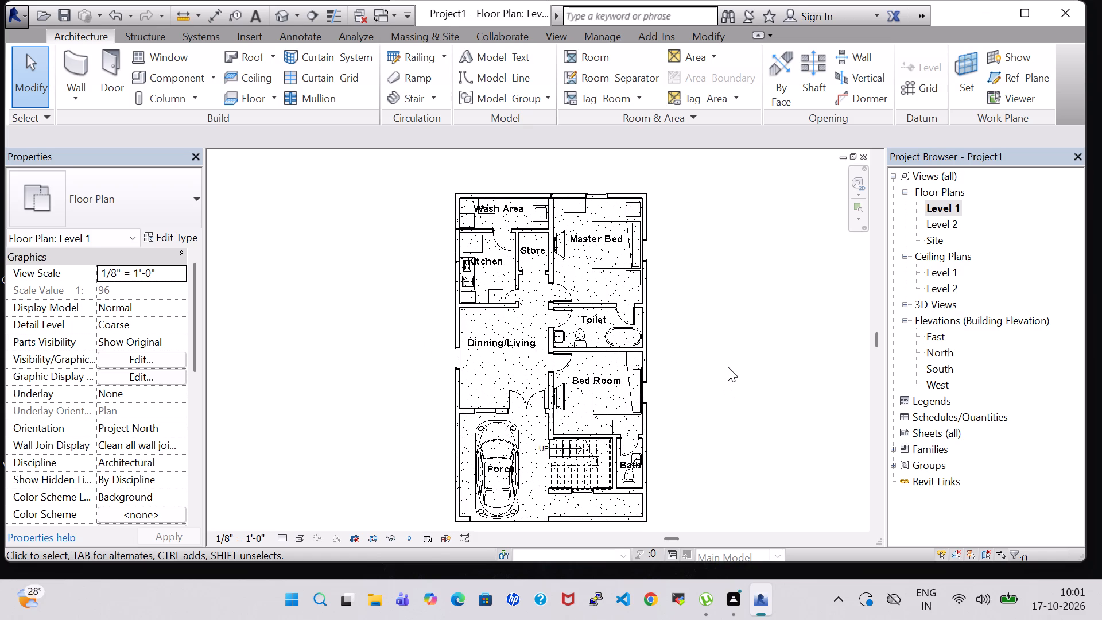
middle_click_drag(728, 367, 708, 346)
scroll(708, 346, "up", 1)
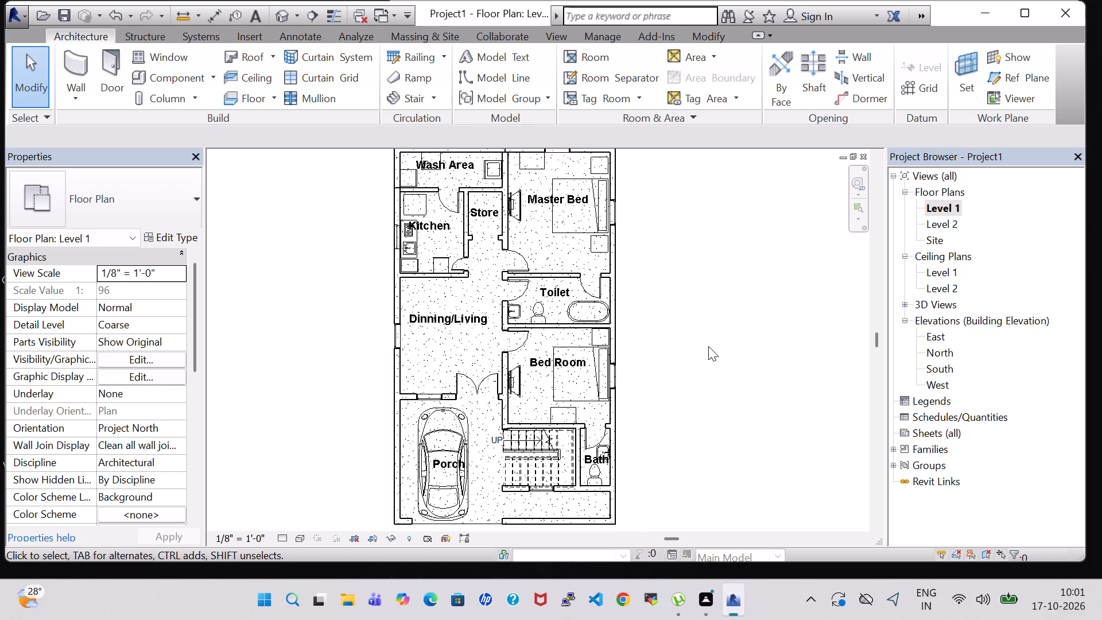
middle_click(708, 346)
scroll(708, 346, "down", 1)
middle_click_drag(708, 346, 702, 331)
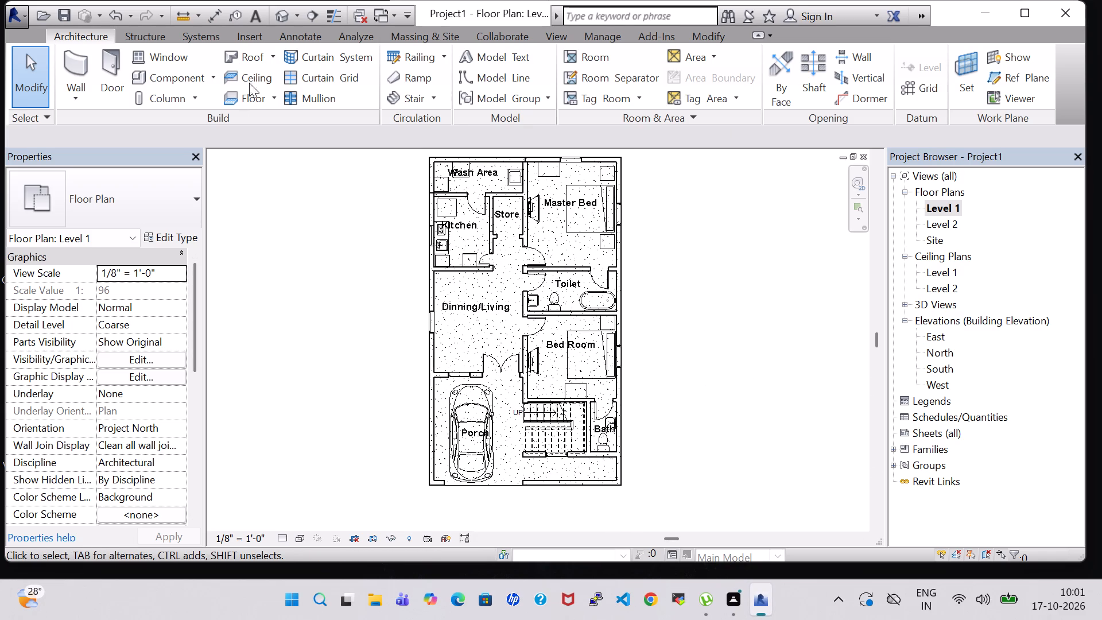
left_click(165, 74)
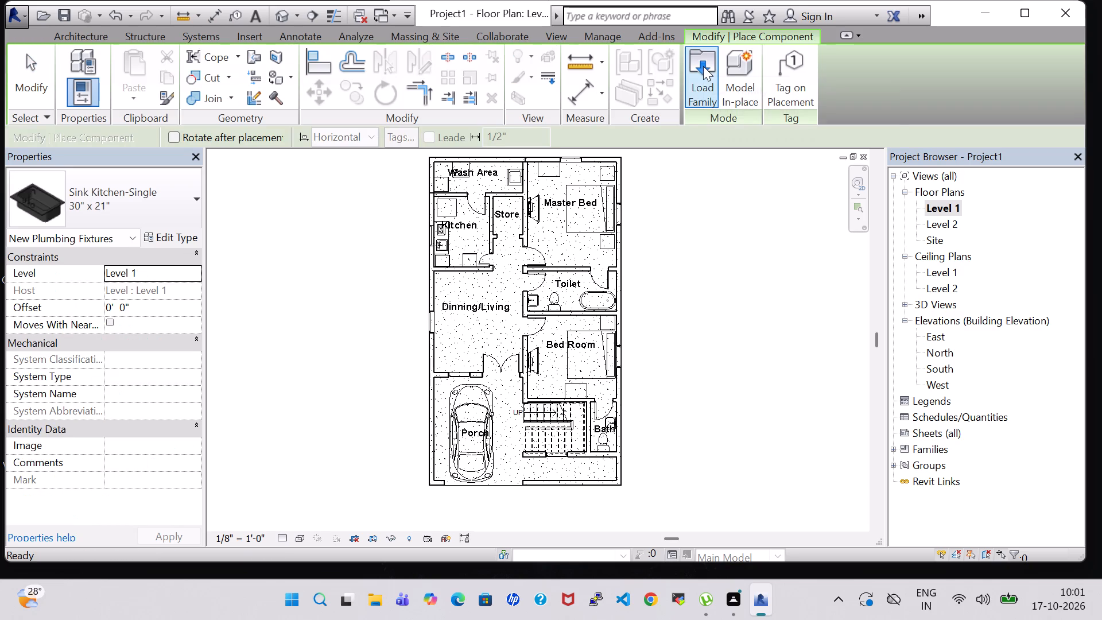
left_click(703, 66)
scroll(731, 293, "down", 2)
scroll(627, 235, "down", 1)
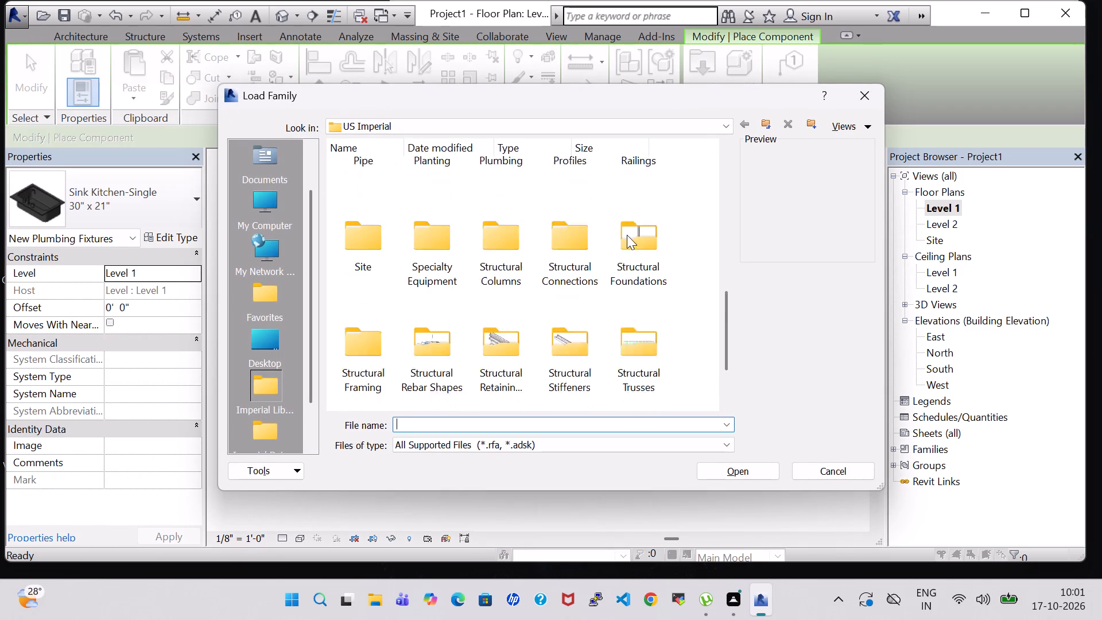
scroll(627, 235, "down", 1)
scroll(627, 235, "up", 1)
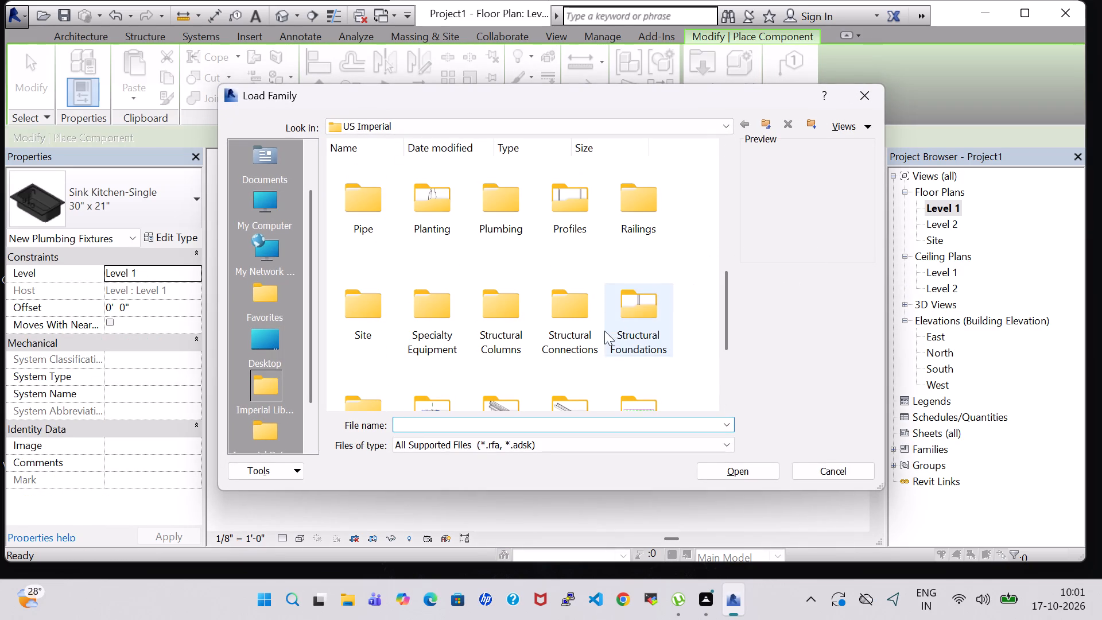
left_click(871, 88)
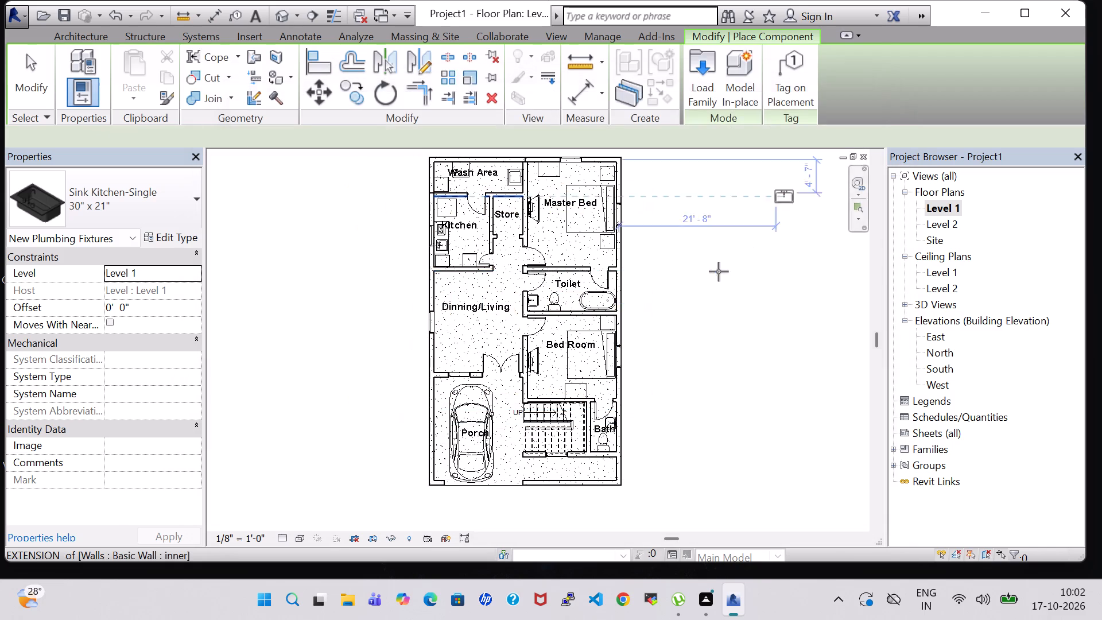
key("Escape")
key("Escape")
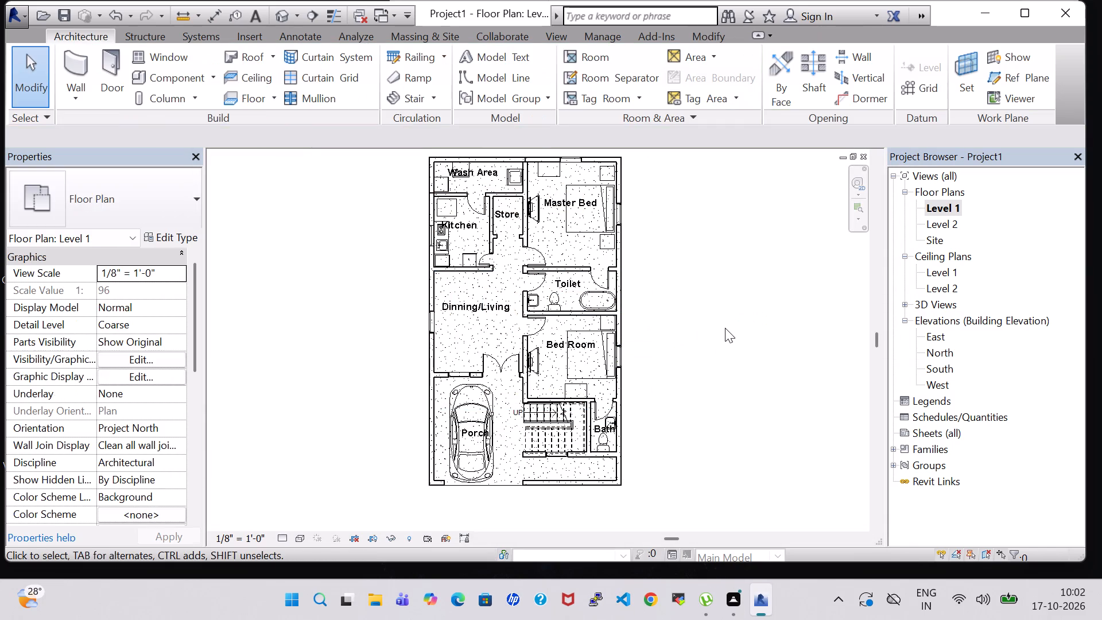
Browse the Specialty Equipment library's Classroom-Library, Ladders and Domestic folders for another component to load.
scroll(696, 323, "up", 1)
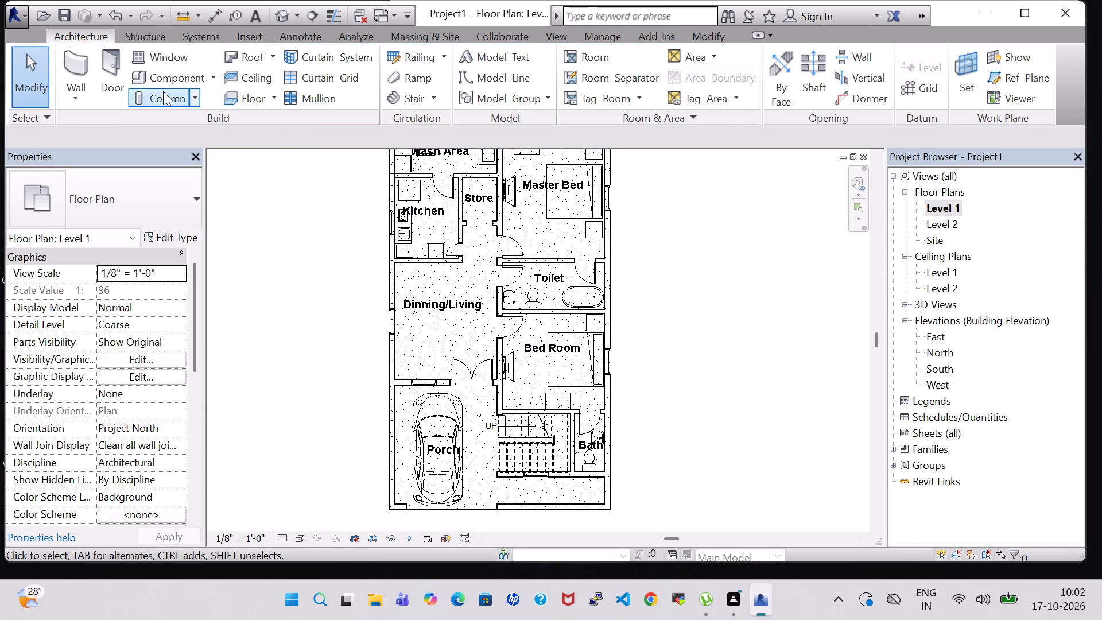
left_click(152, 84)
left_click(705, 67)
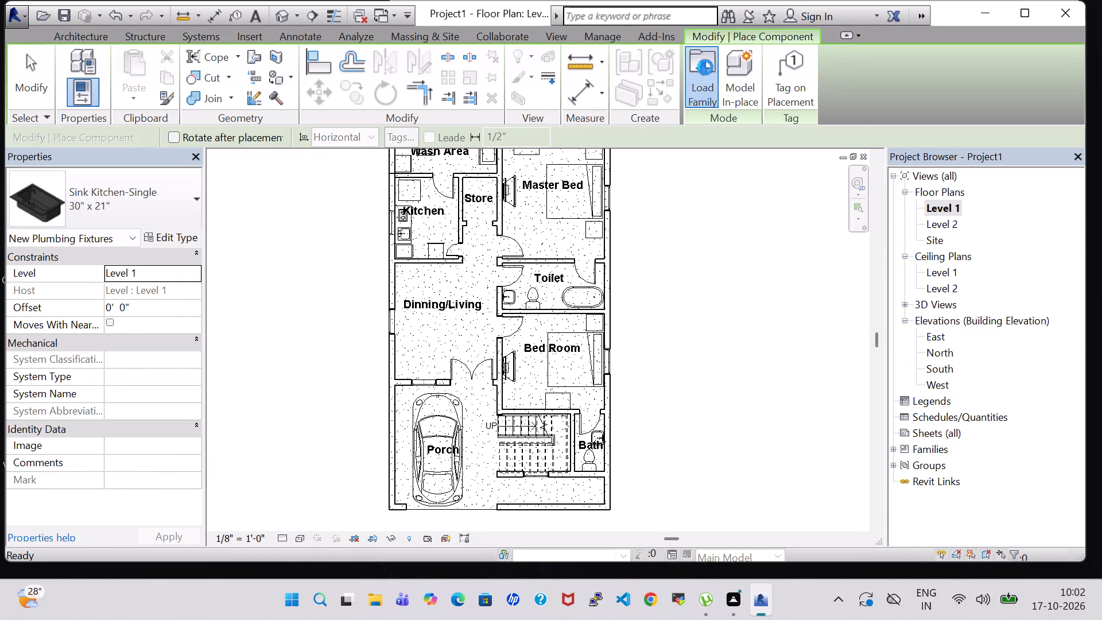
scroll(620, 262, "down", 1)
scroll(468, 262, "down", 2)
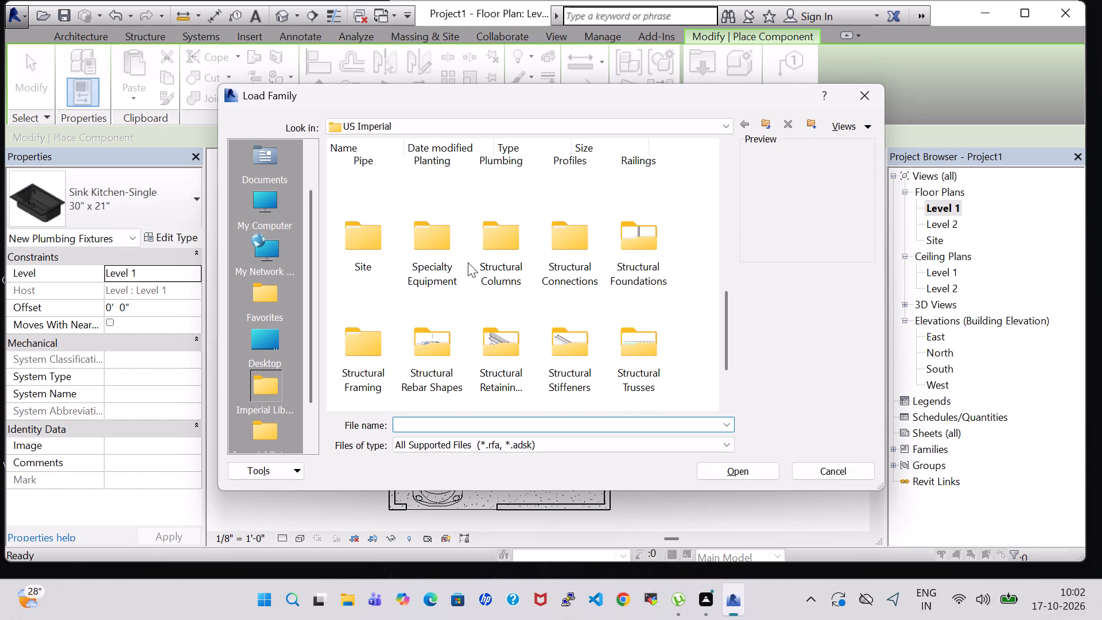
double_click(422, 262)
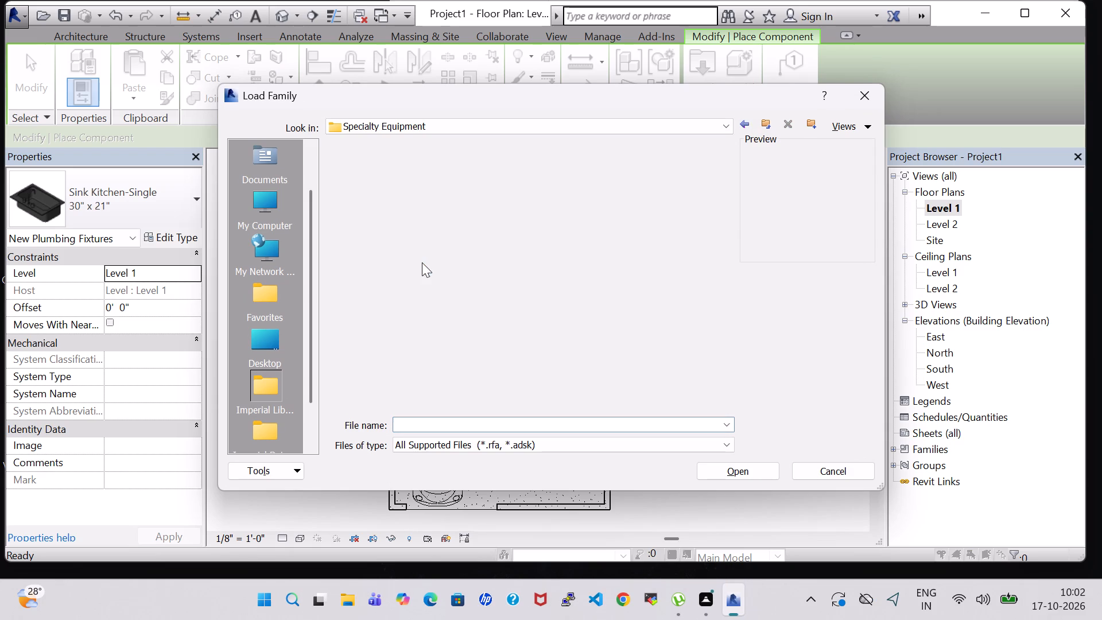
double_click(359, 176)
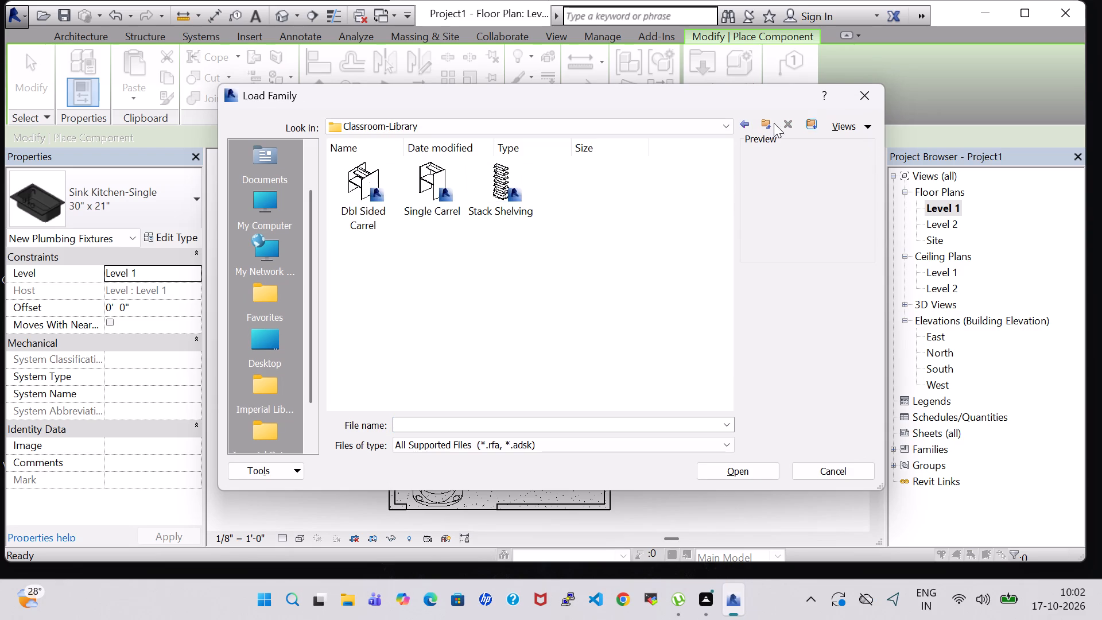
left_click(742, 124)
double_click(586, 197)
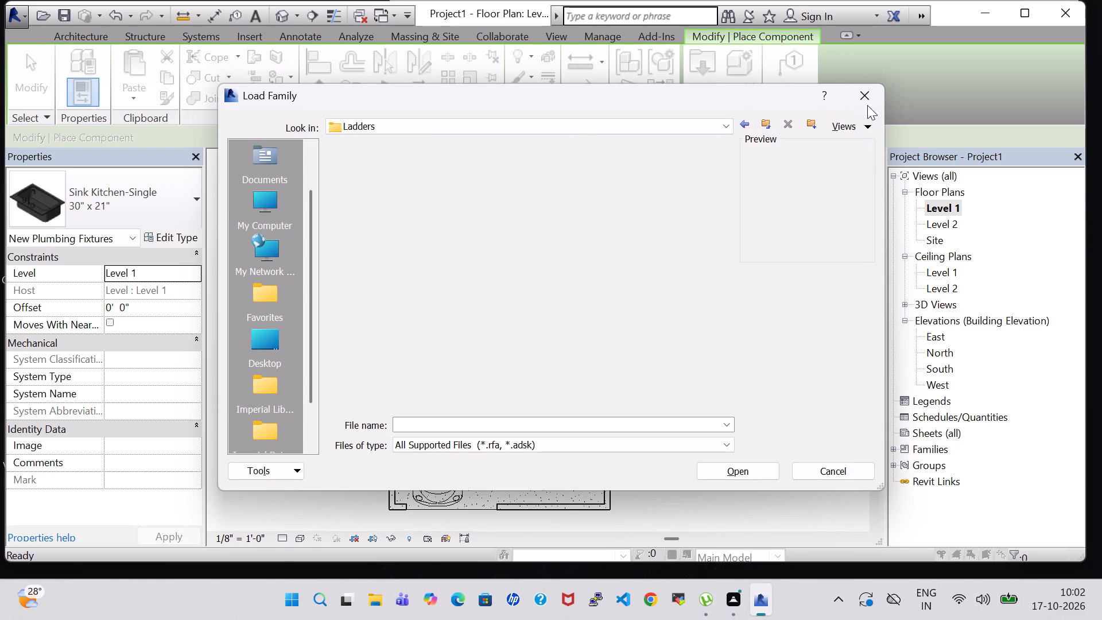
left_click(741, 126)
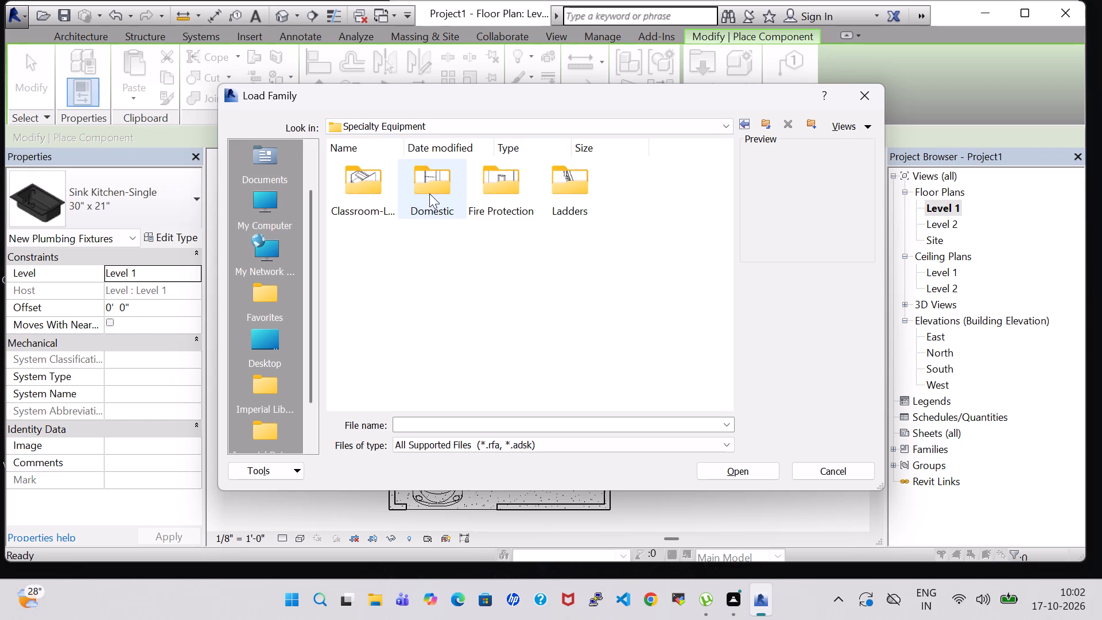
double_click(460, 172)
left_click(751, 126)
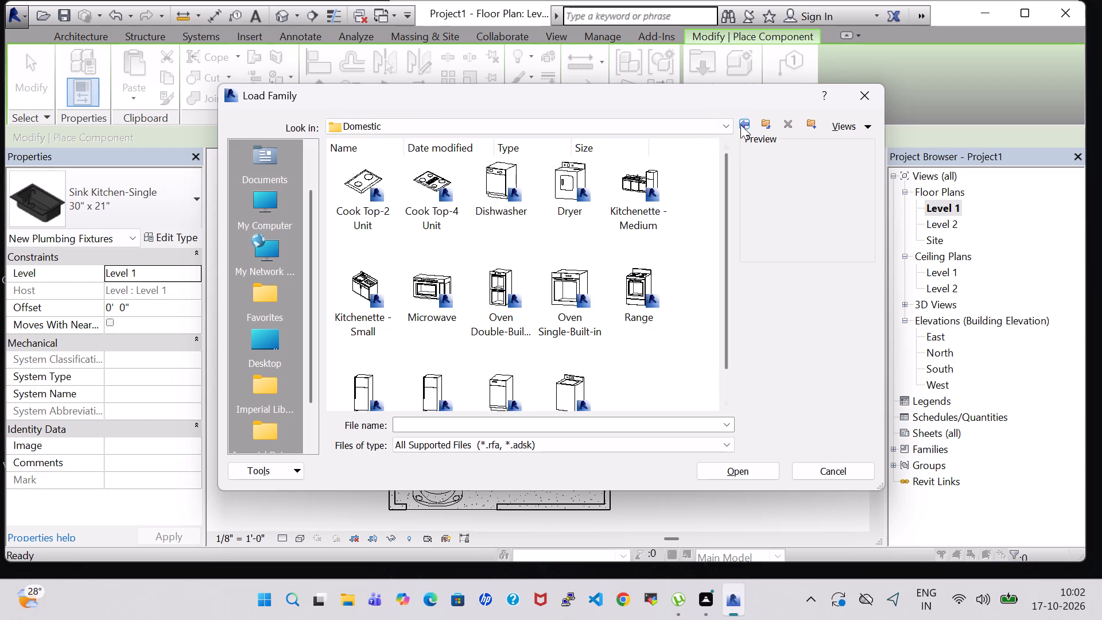
left_click(740, 125)
left_click(740, 125)
Load the Storage Pedestal family from the Furniture System library and place a 20" x 36" x 36" pedestal at the north end of the Store.
scroll(364, 301, "down", 1)
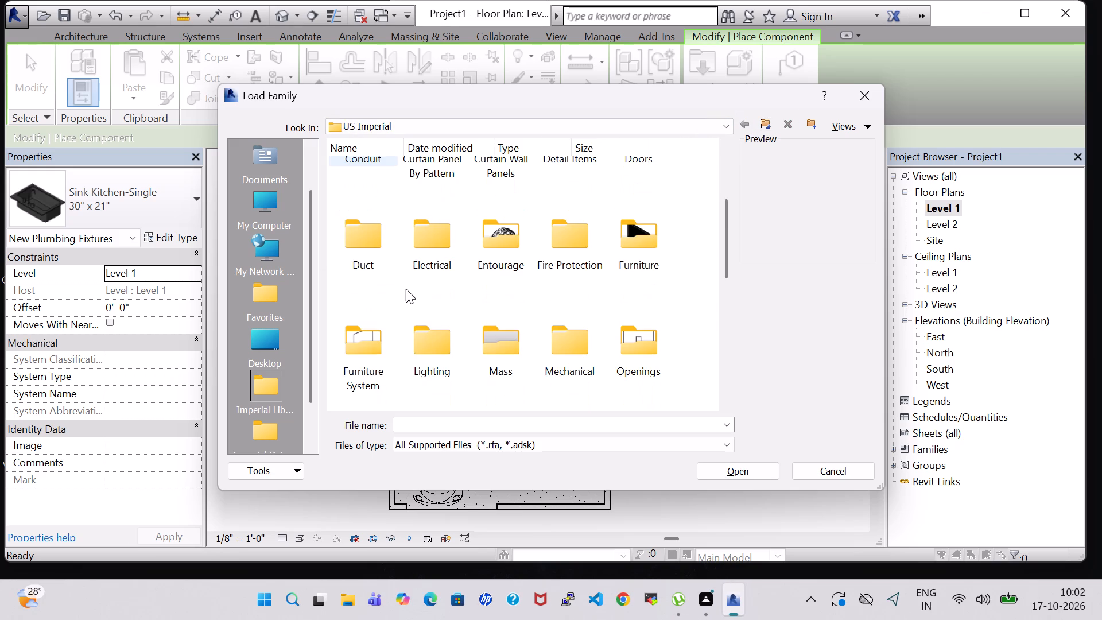
double_click(379, 350)
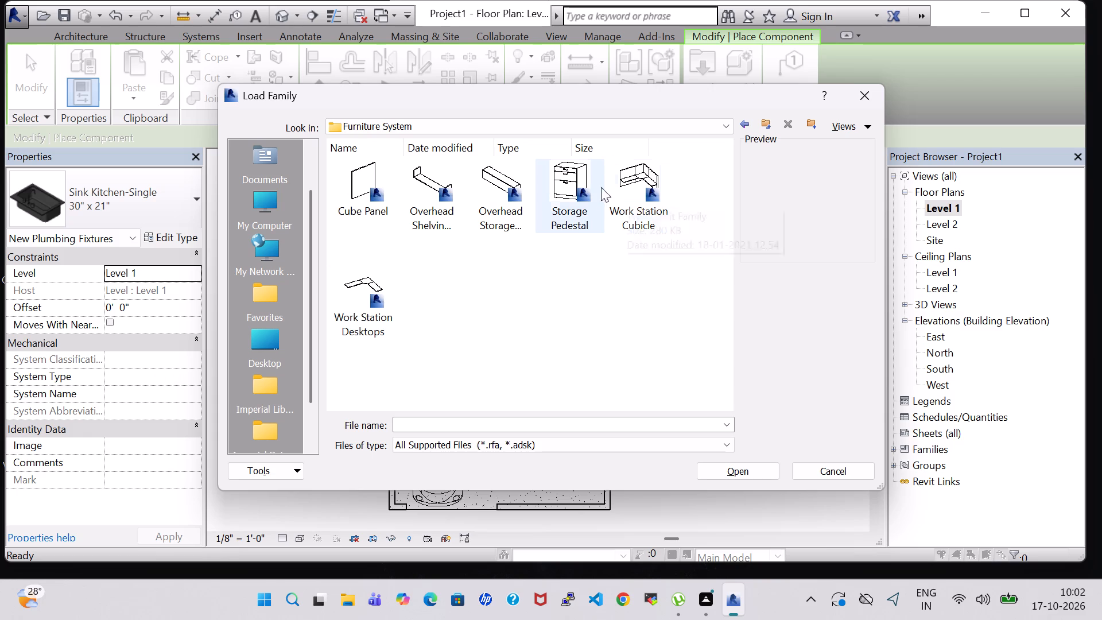
left_click(554, 188)
left_click(736, 471)
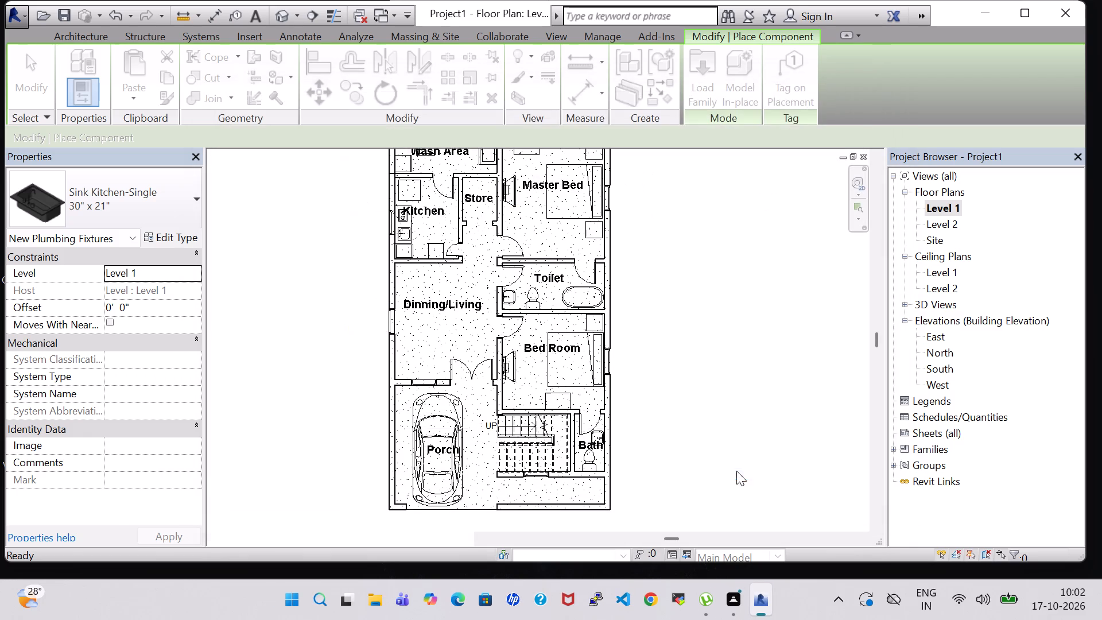
scroll(421, 253, "up", 7)
middle_click_drag(563, 223, 566, 234)
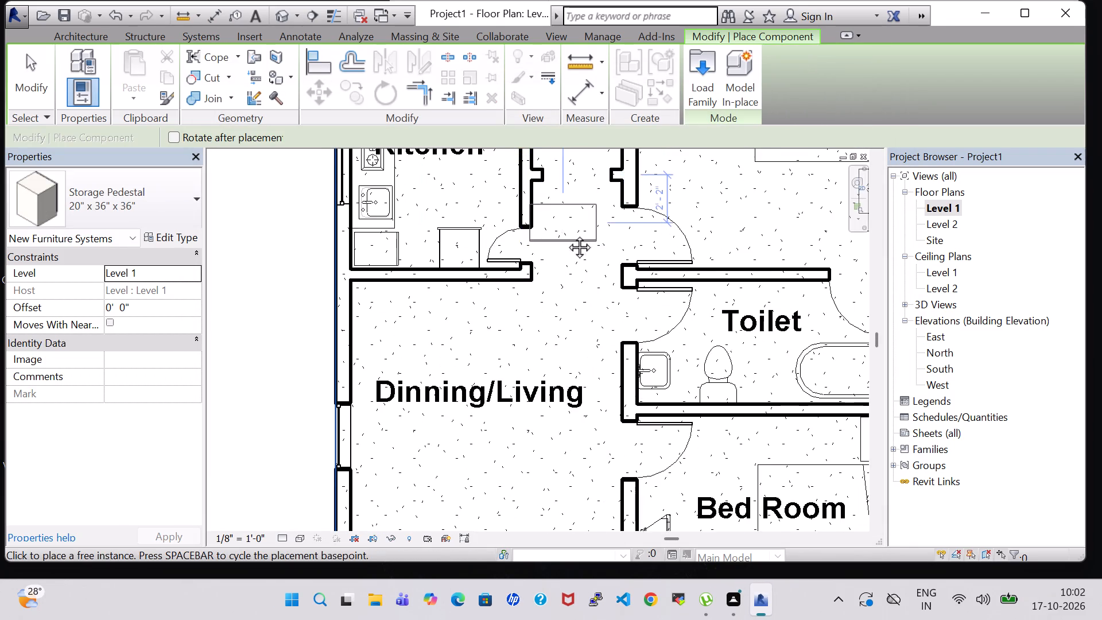
middle_click_drag(566, 234, 591, 387)
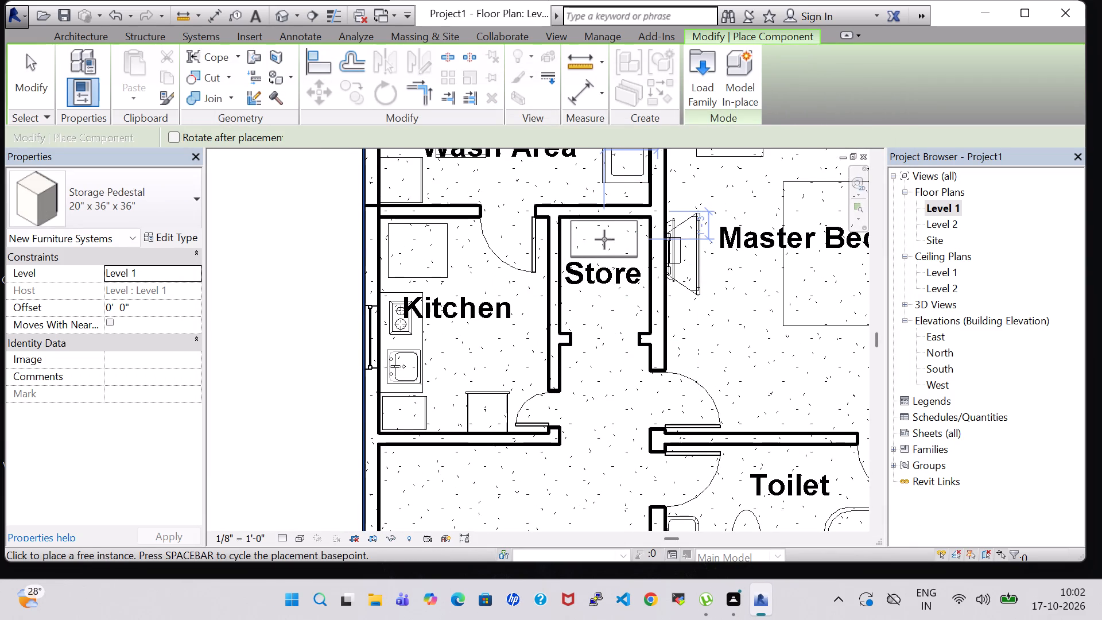
left_click(604, 239)
key("Escape")
key("Escape")
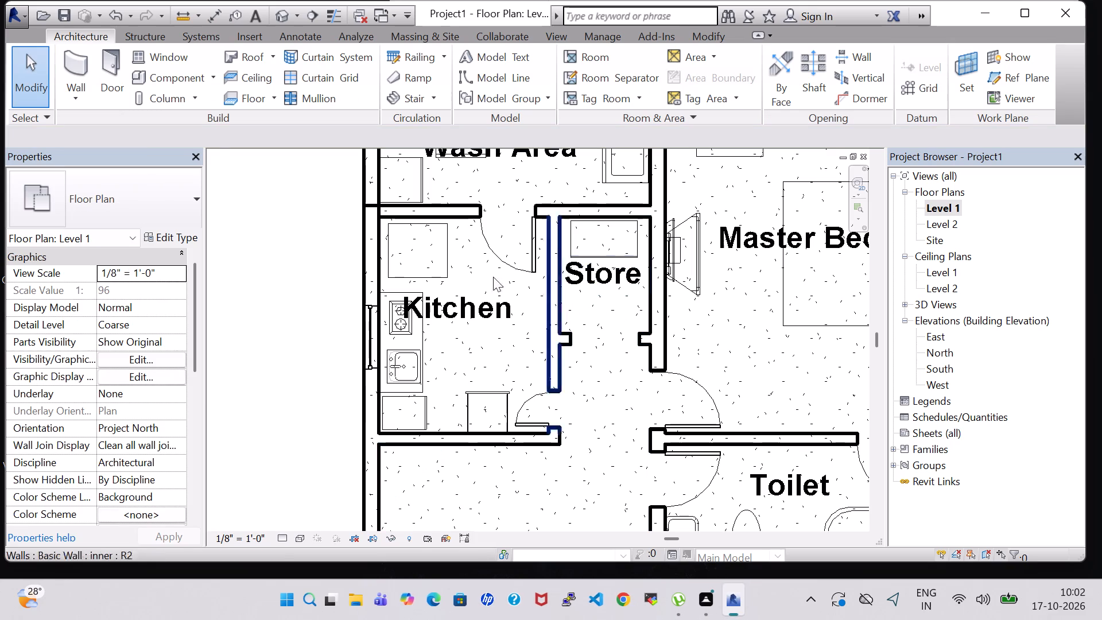
Examine the storage pedestal's placement in the Store from several angles in the 3D view, without saving the project.
left_click(281, 20)
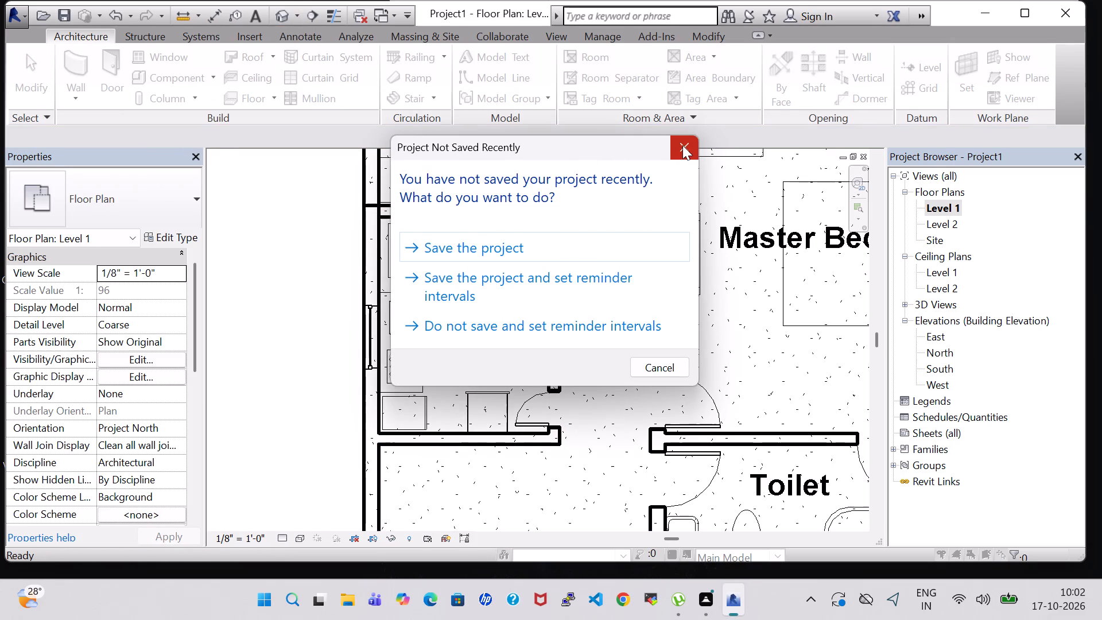
left_click(682, 145)
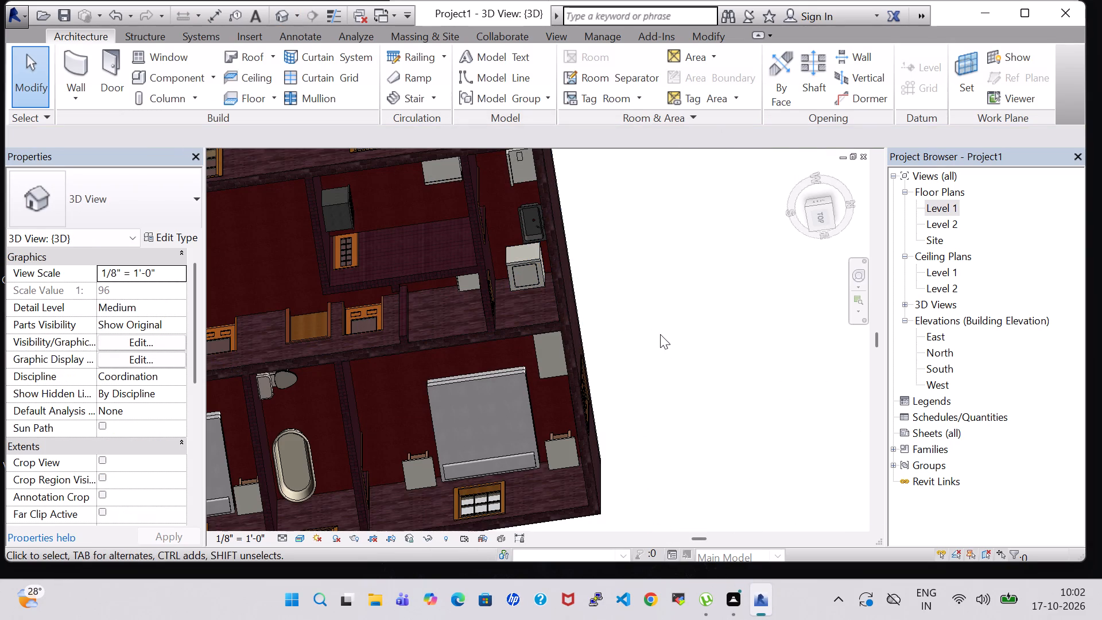
middle_click_drag(633, 363, 673, 266, "shift")
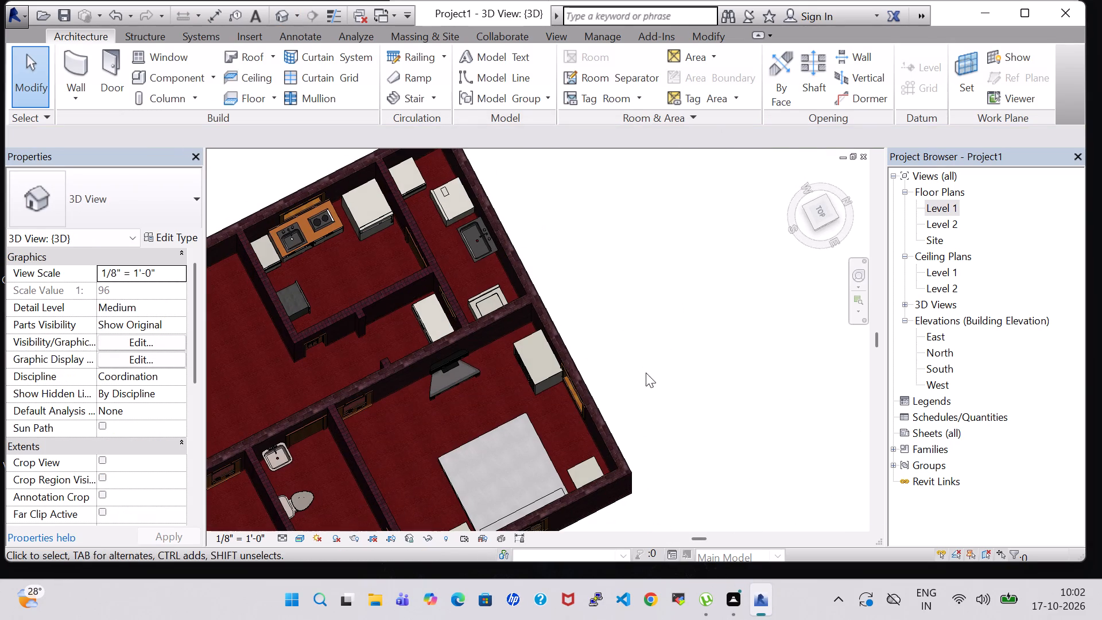
middle_click_drag(642, 377, 697, 209, "shift")
middle_click_drag(684, 402, 738, 404, "shift")
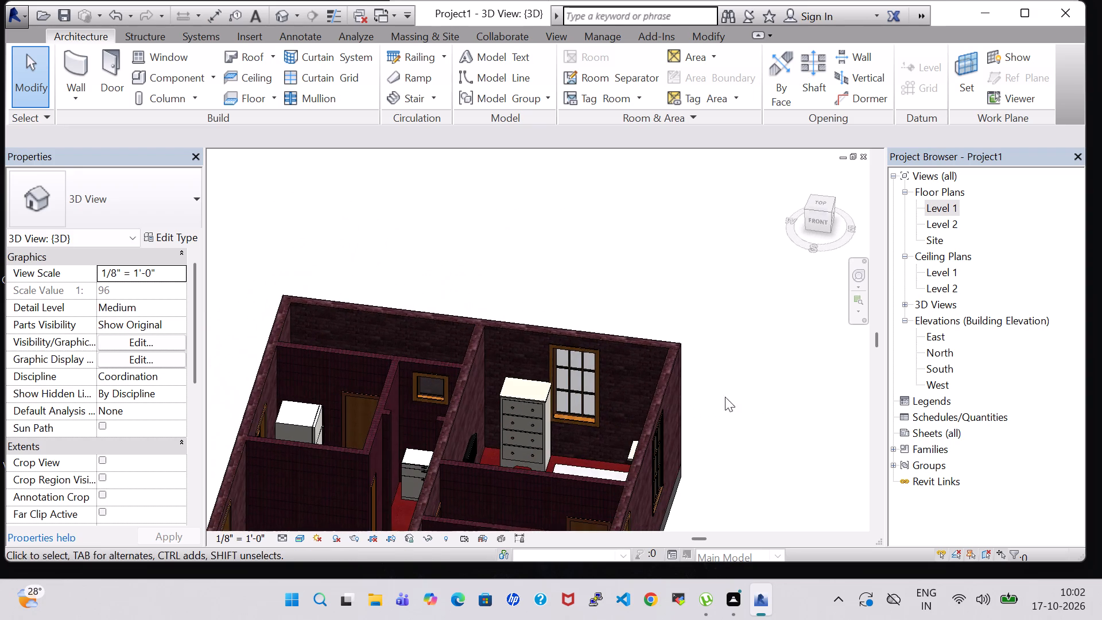
middle_click_drag(707, 367, 724, 378, "shift")
middle_click_drag(658, 297, 658, 243)
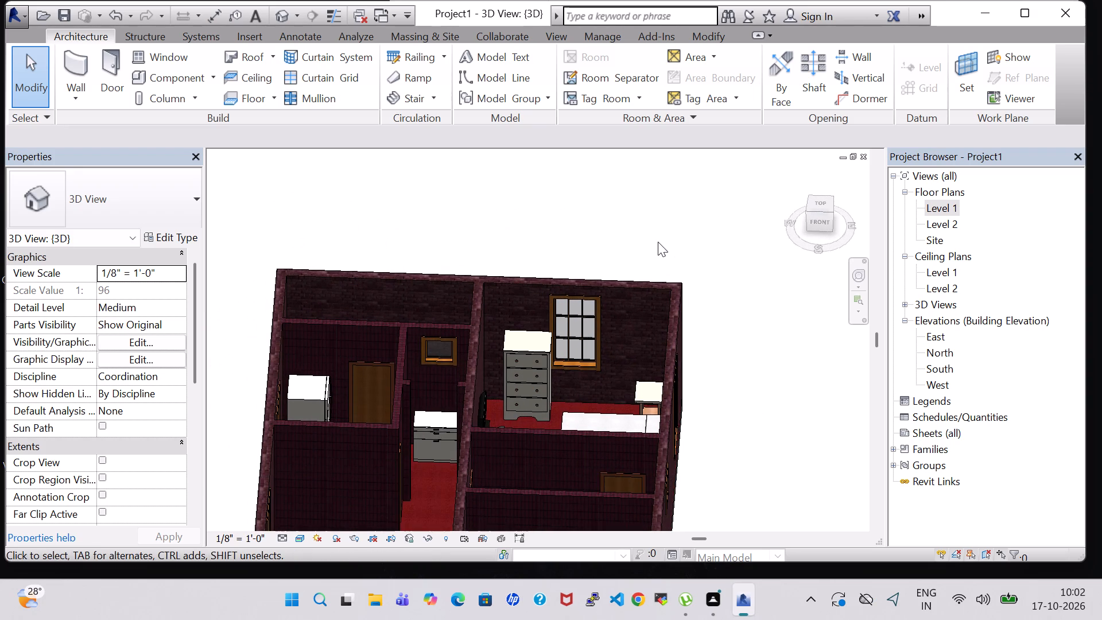
middle_click_drag(740, 476, 742, 432, "shift")
middle_click_drag(740, 432, 744, 412, "shift")
Return to the Level 1 floor plan and examine the whole layout for rooms that still need furniture.
double_click(944, 205)
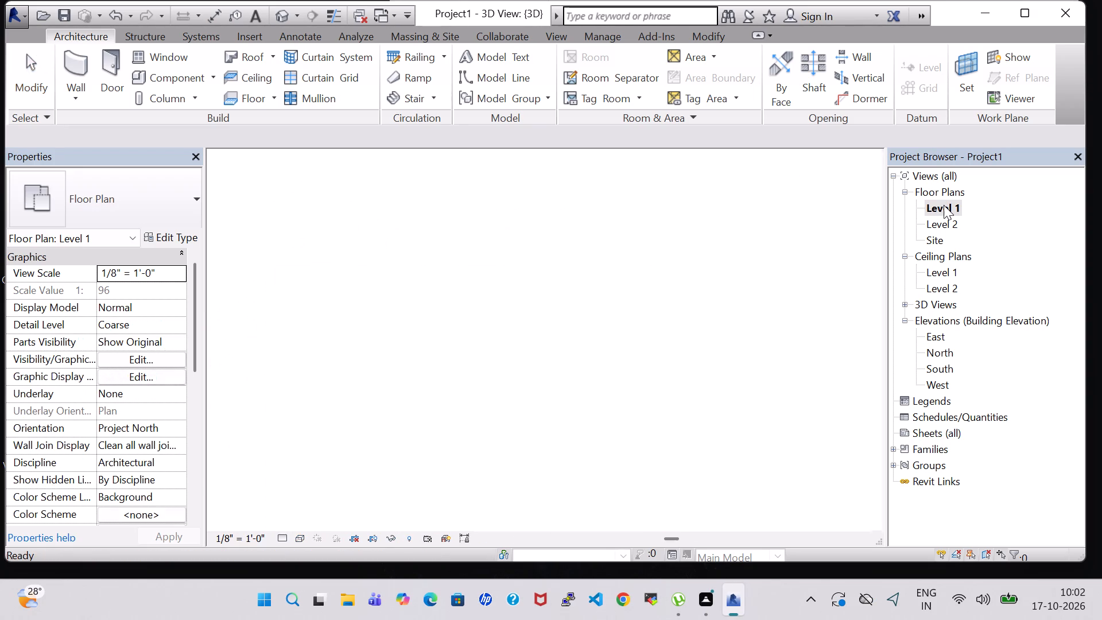
scroll(646, 311, "down", 6)
middle_click_drag(415, 304, 400, 297)
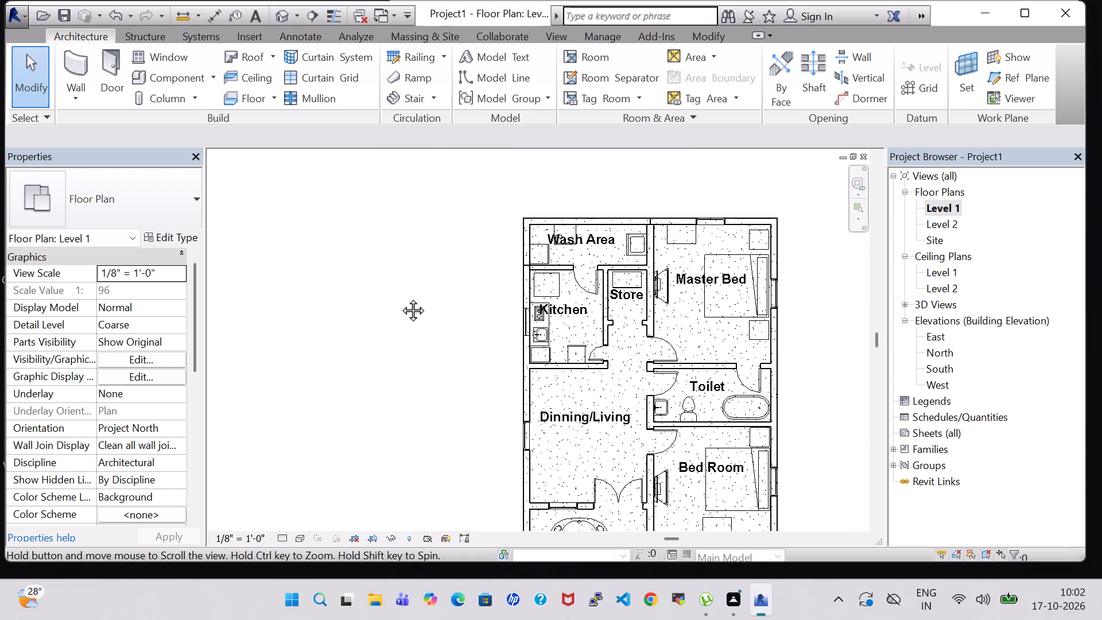
middle_click_drag(400, 297, 304, 254)
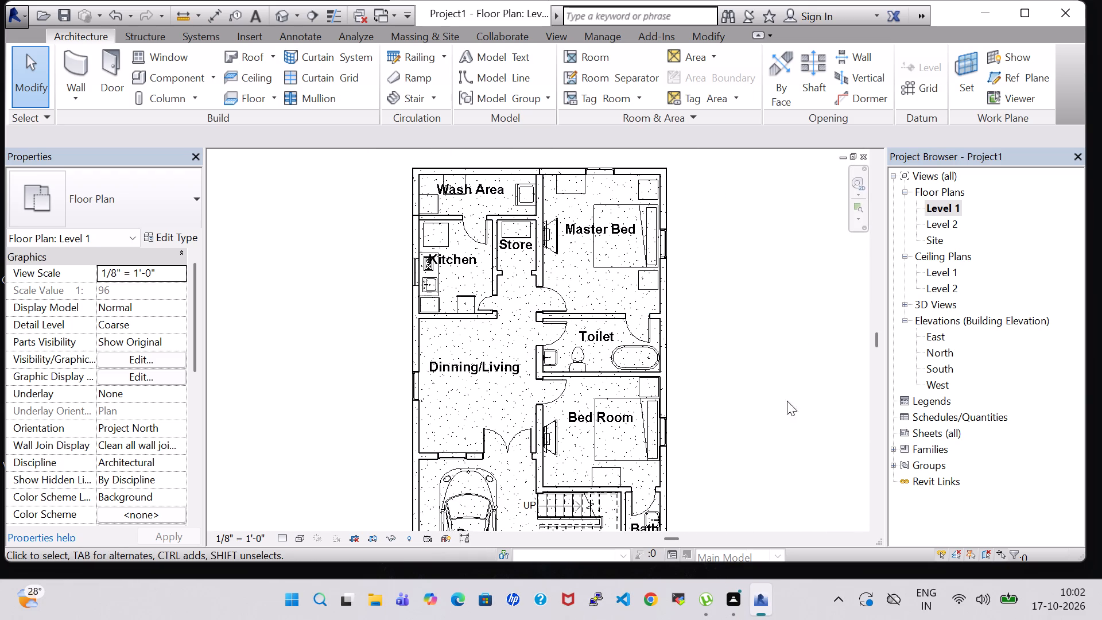
scroll(727, 387, "down", 1)
middle_click_drag(742, 401, 723, 373)
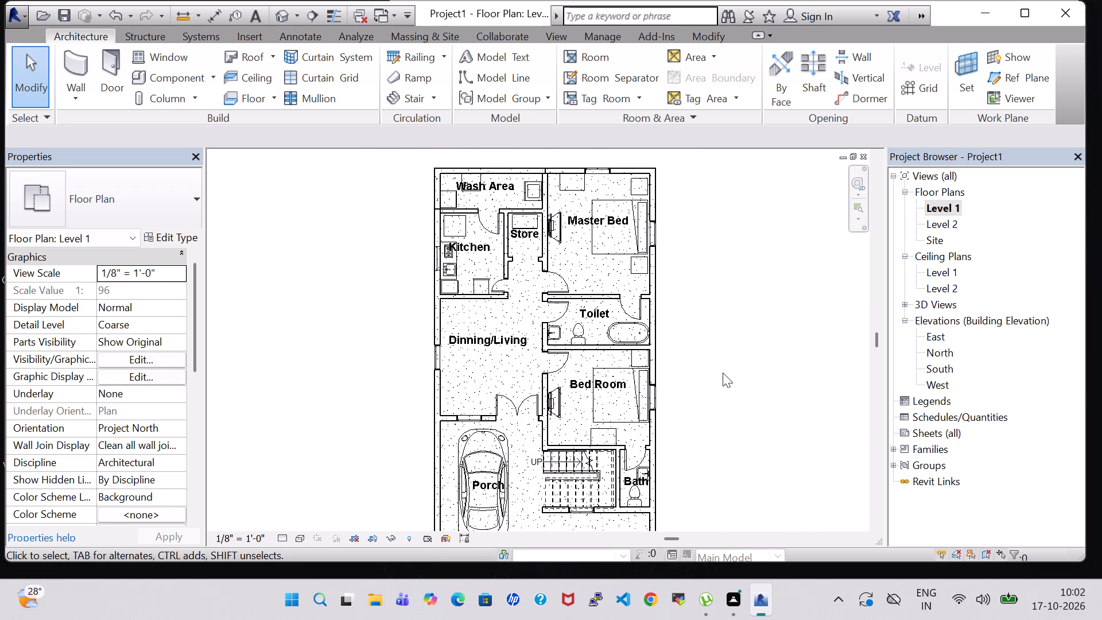
scroll(723, 373, "up", 2)
scroll(723, 373, "down", 1)
middle_click_drag(723, 373, 725, 356)
scroll(725, 350, "down", 1)
scroll(725, 350, "up", 2)
middle_click_drag(675, 336, 719, 353)
scroll(719, 354, "down", 3)
middle_click_drag(747, 350, 685, 337)
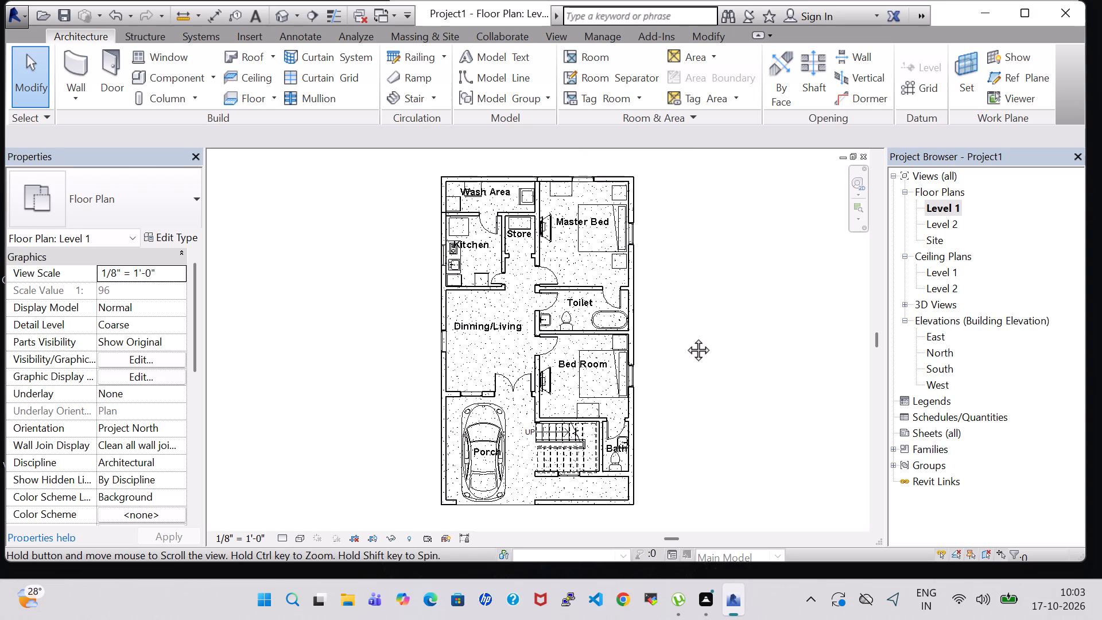
middle_click_drag(685, 337, 688, 327)
Load Table-Dining Round w Chairs from the Furniture Tables library and place a 36" diameter one in Dinning/Living, about 3' 5" south of the Kitchen wall.
left_click(175, 71)
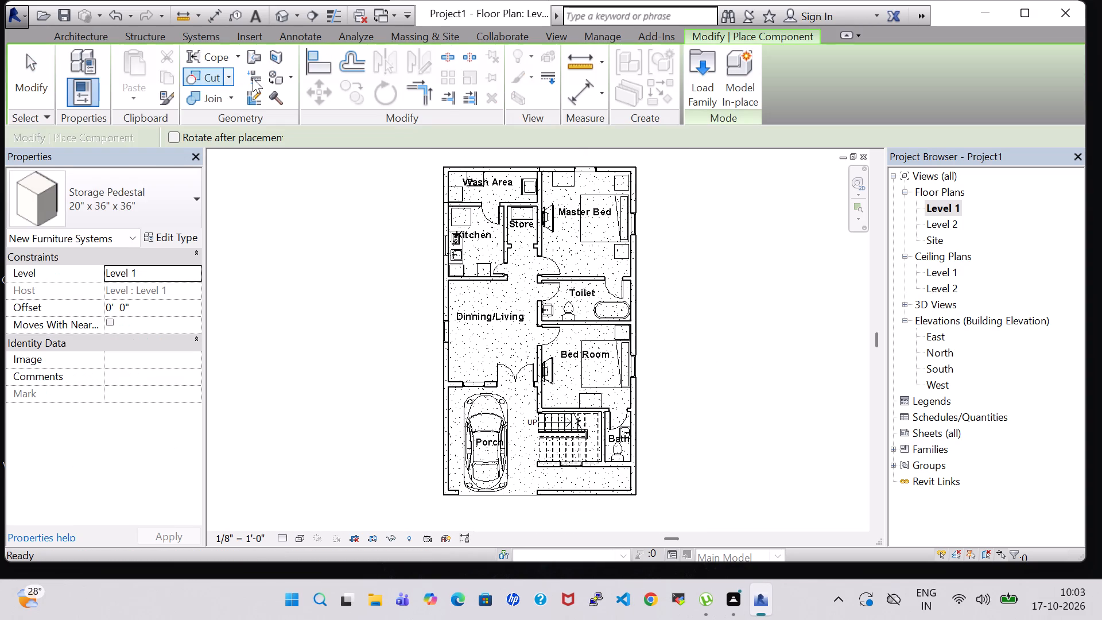
left_click(690, 62)
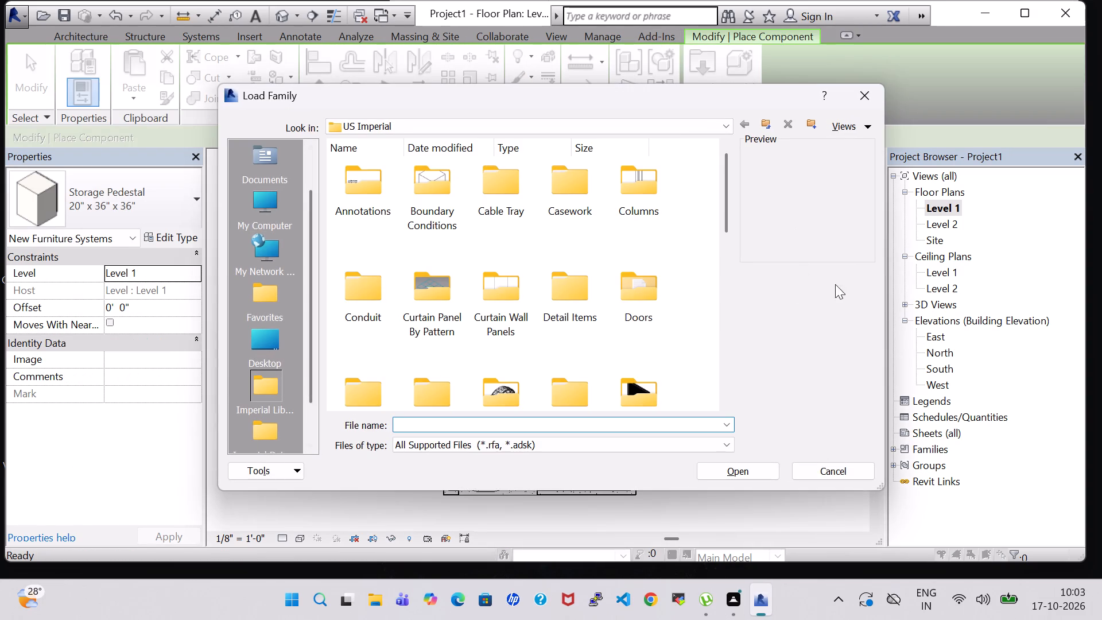
scroll(598, 271, "down", 1)
double_click(637, 241)
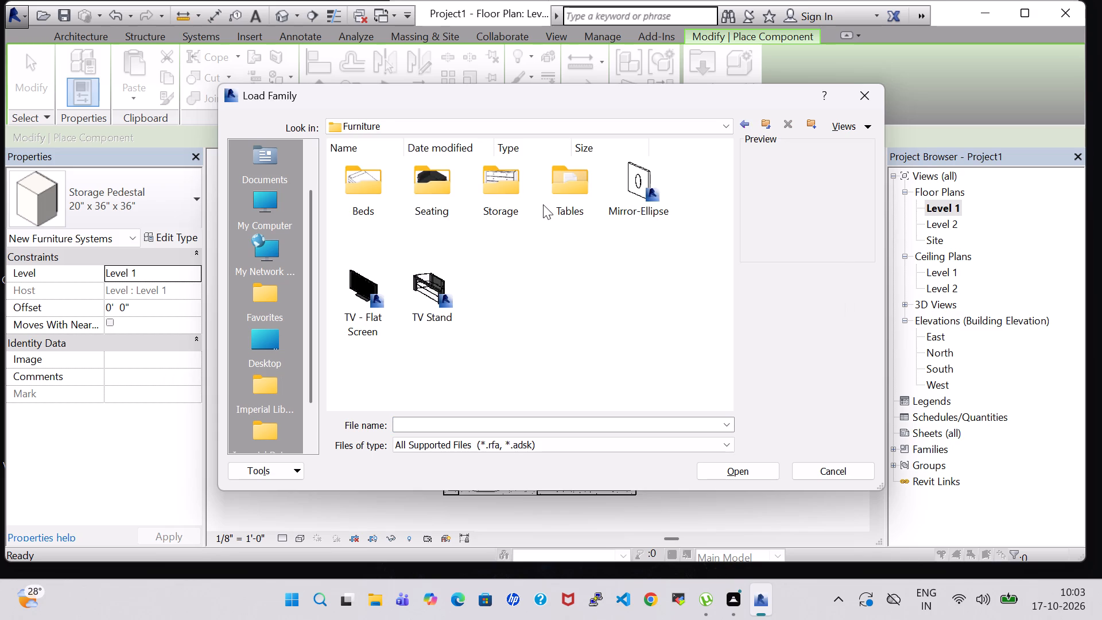
double_click(546, 202)
left_click(564, 175)
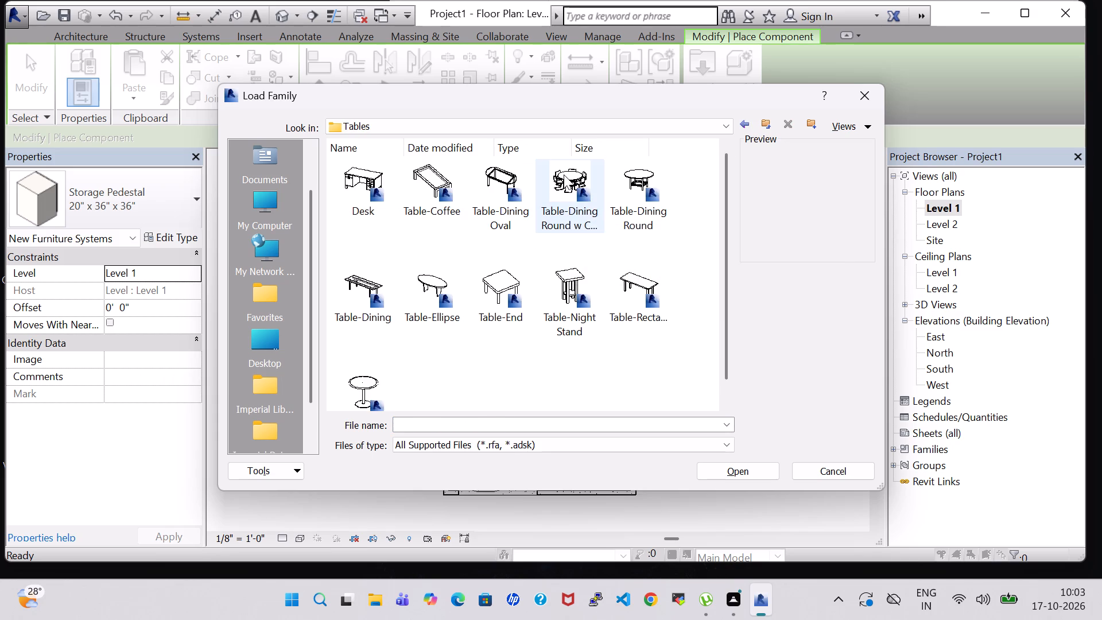
left_click(767, 468)
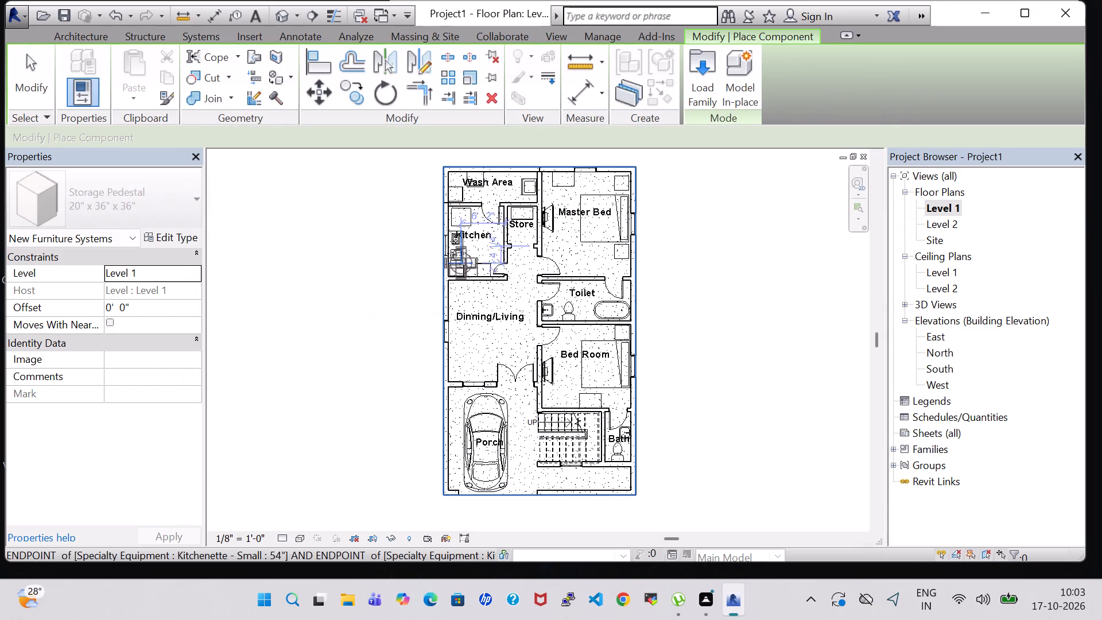
scroll(472, 289, "up", 5)
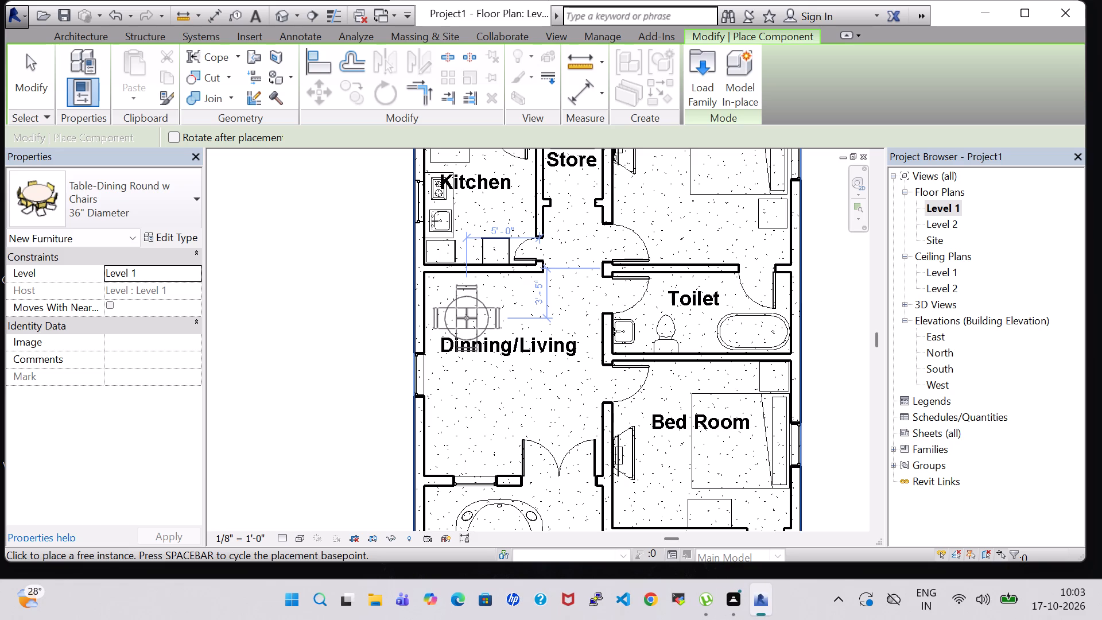
left_click(467, 318)
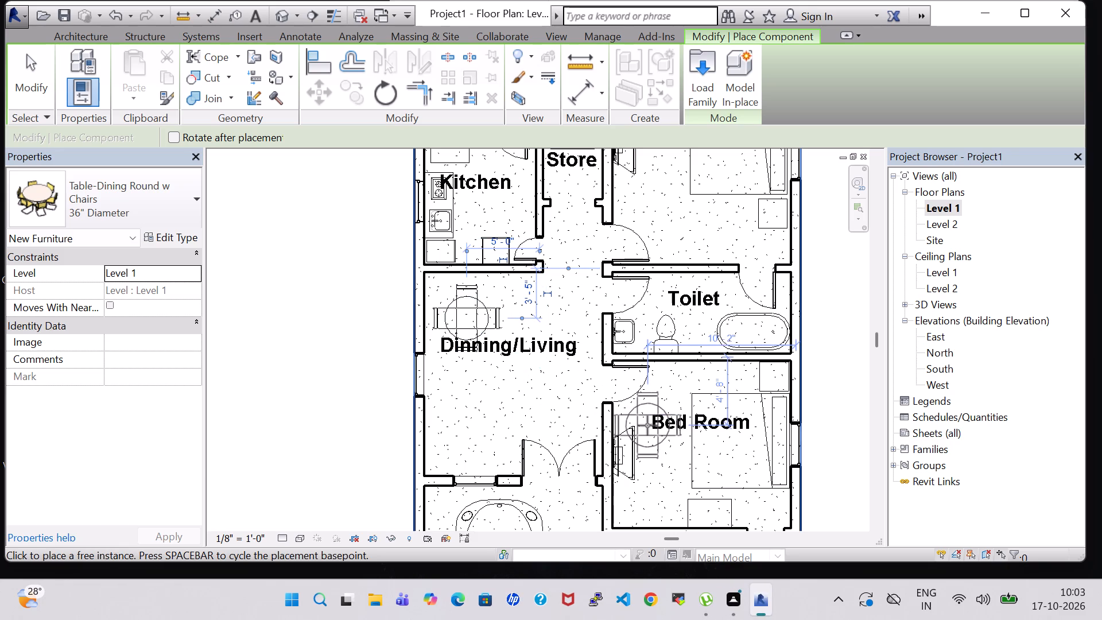
key("Escape")
key("Escape")
Nudge the Bed Room's 30" x 80" west-wall door south, centring it about 2' 7" from the room's north wall.
scroll(658, 436, "down", 3)
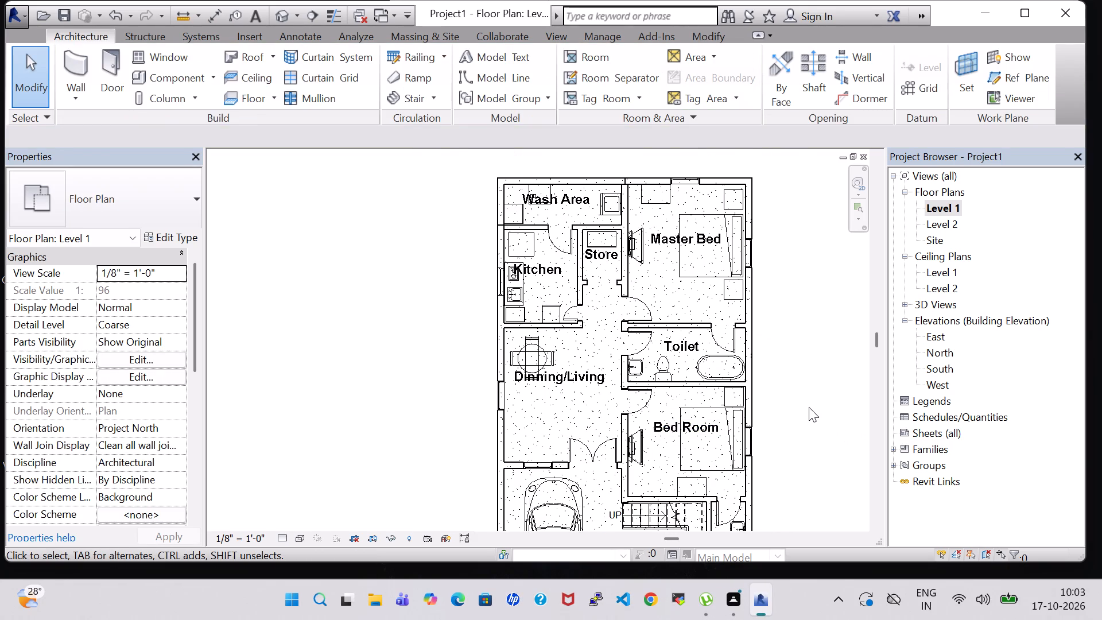
scroll(809, 407, "up", 3)
middle_click_drag(809, 407, 816, 342)
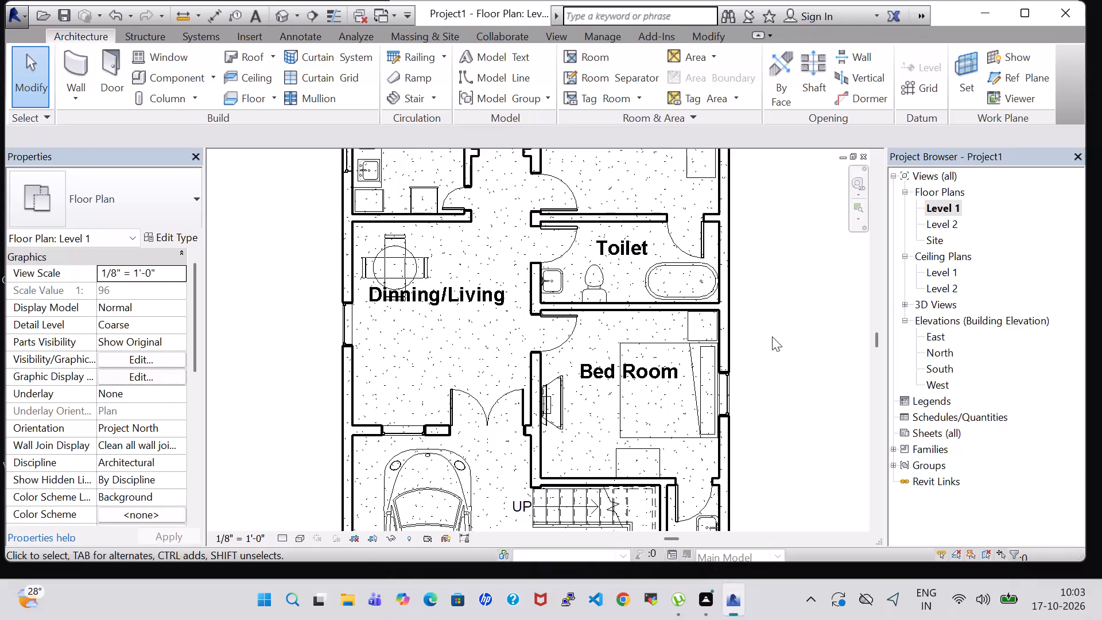
left_click(583, 315)
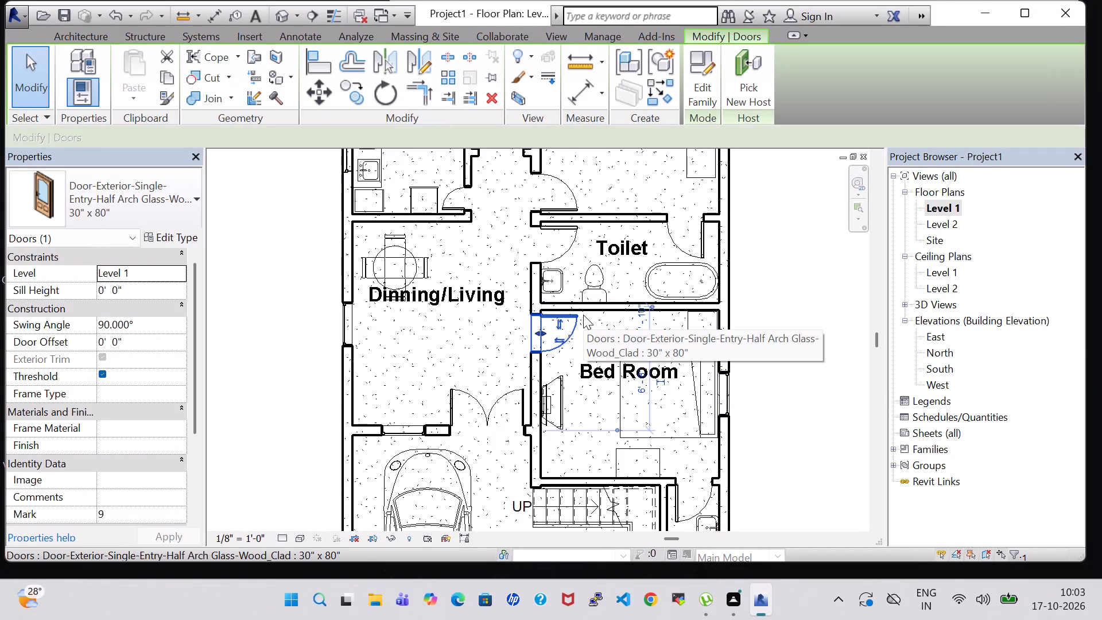
key("Down")
key("Down")
key("Down")
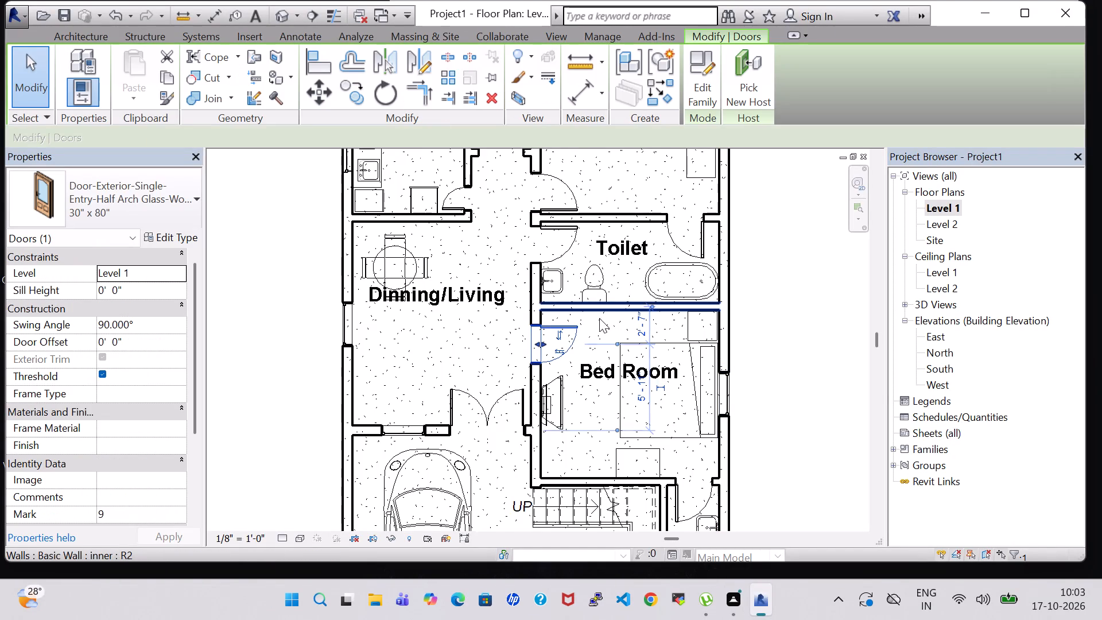
Load Sofa-Corbu from the Furniture Seating library and place it against the Dinning/Living west wall, rotated to run north-south beside the window.
left_click(810, 340)
scroll(810, 340, "down", 1)
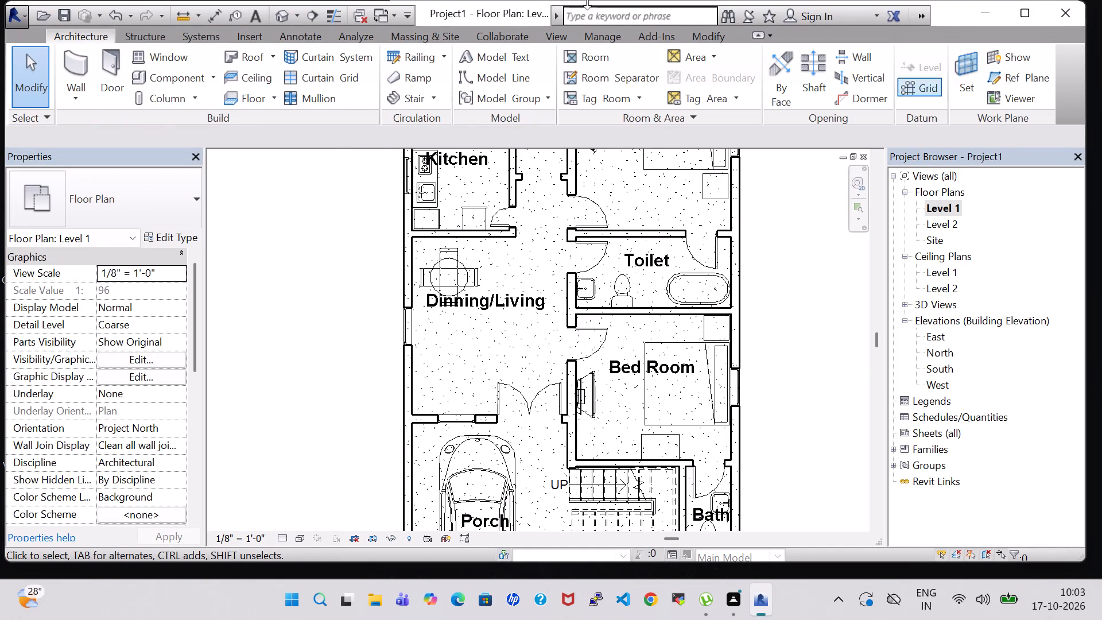
left_click(172, 73)
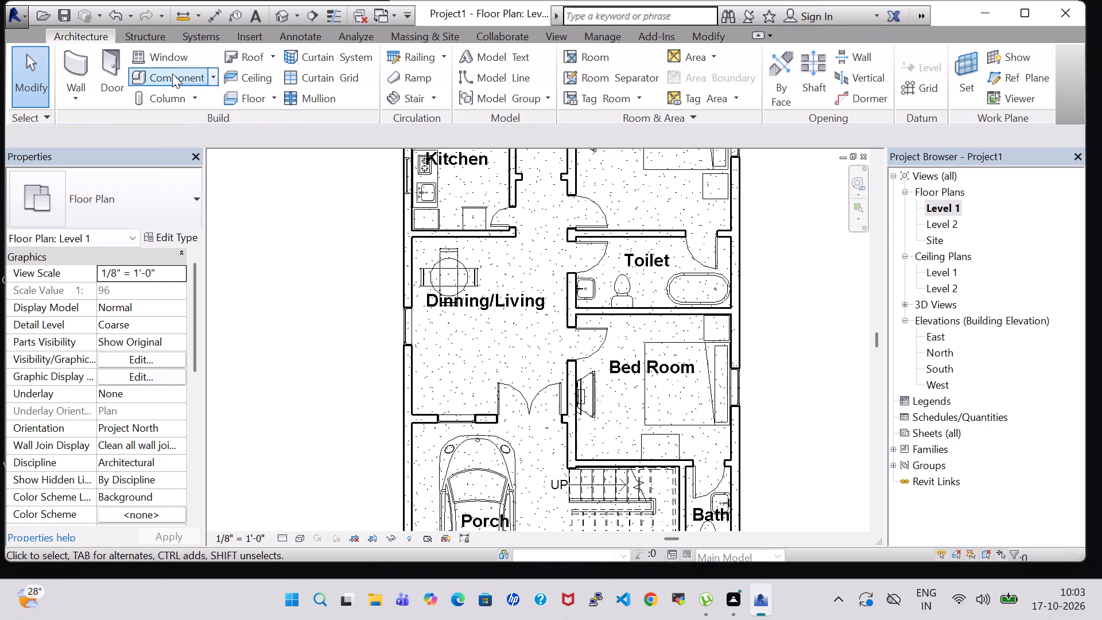
left_click(700, 76)
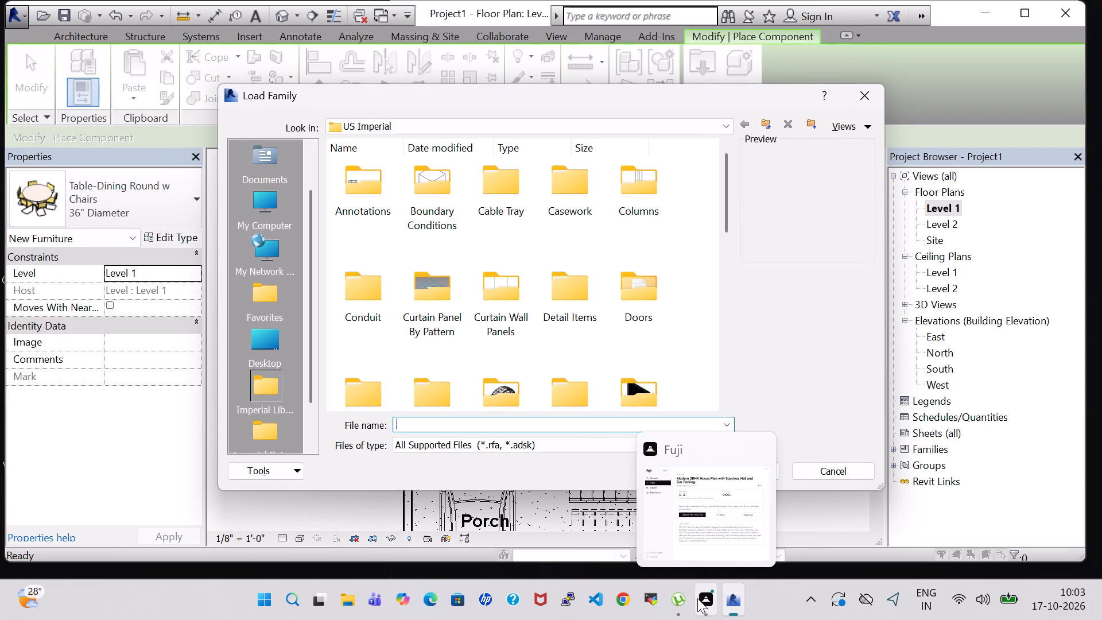
scroll(613, 304, "down", 1)
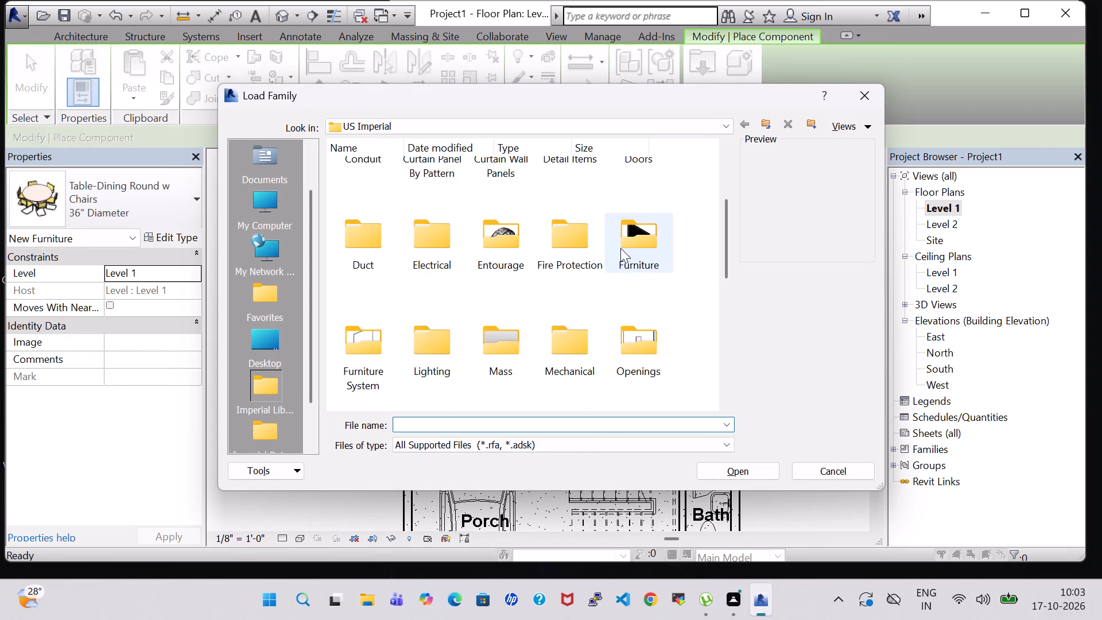
double_click(631, 241)
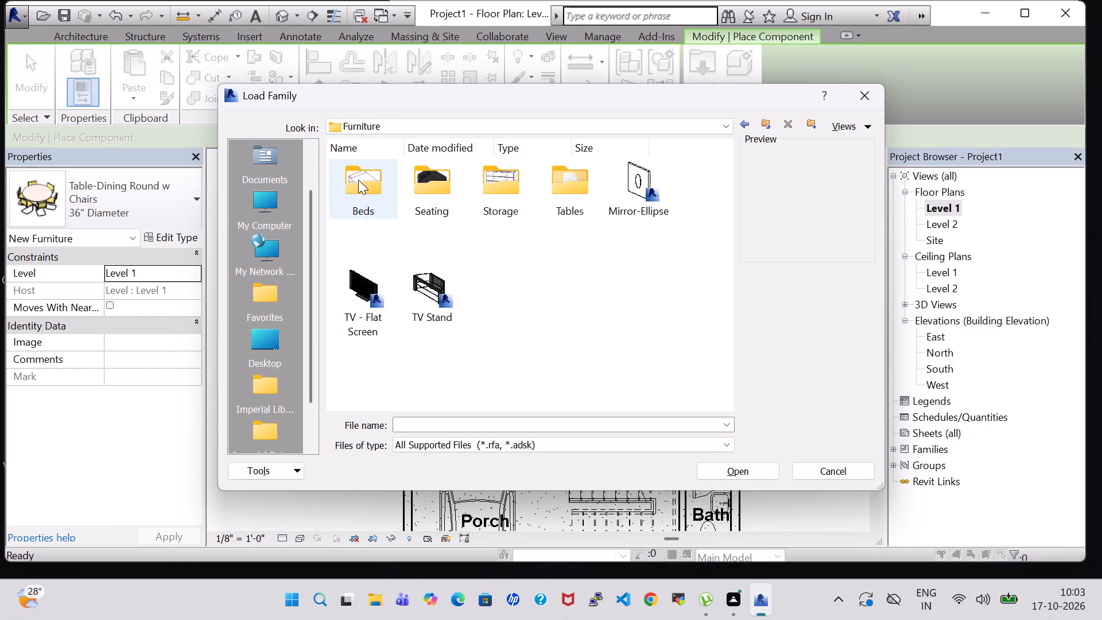
double_click(437, 191)
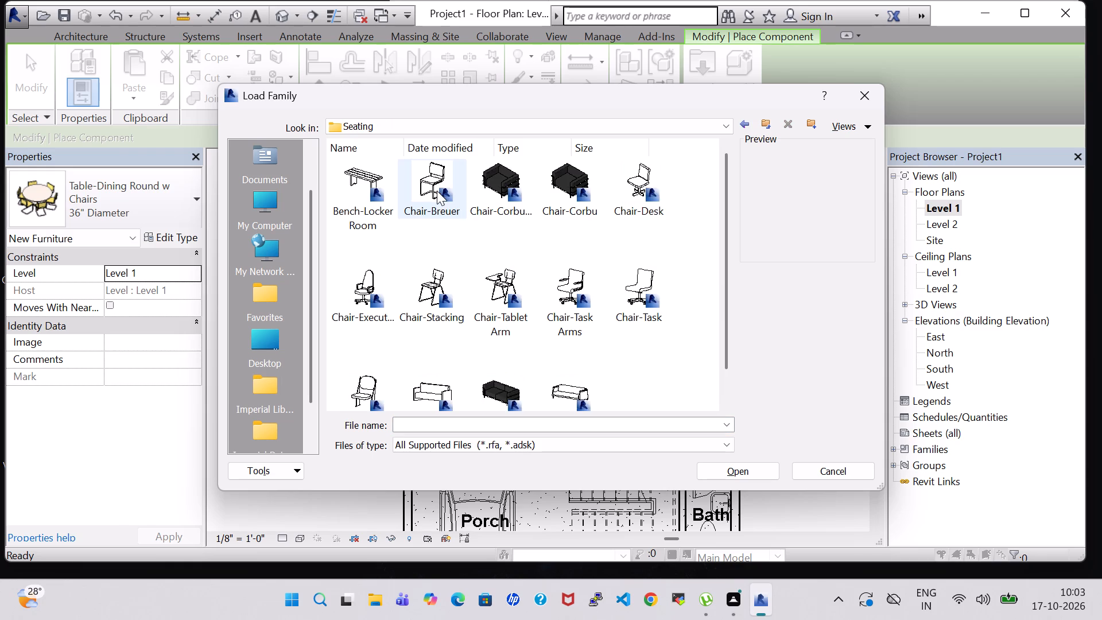
scroll(527, 383, "down", 1)
left_click(502, 346)
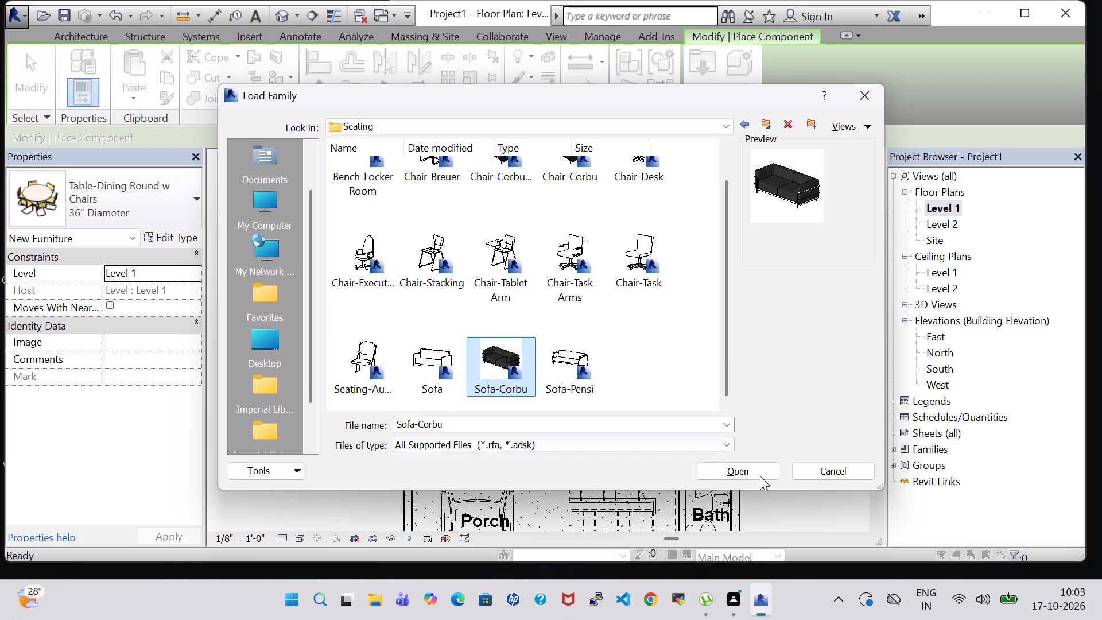
left_click(760, 476)
scroll(452, 367, "up", 2)
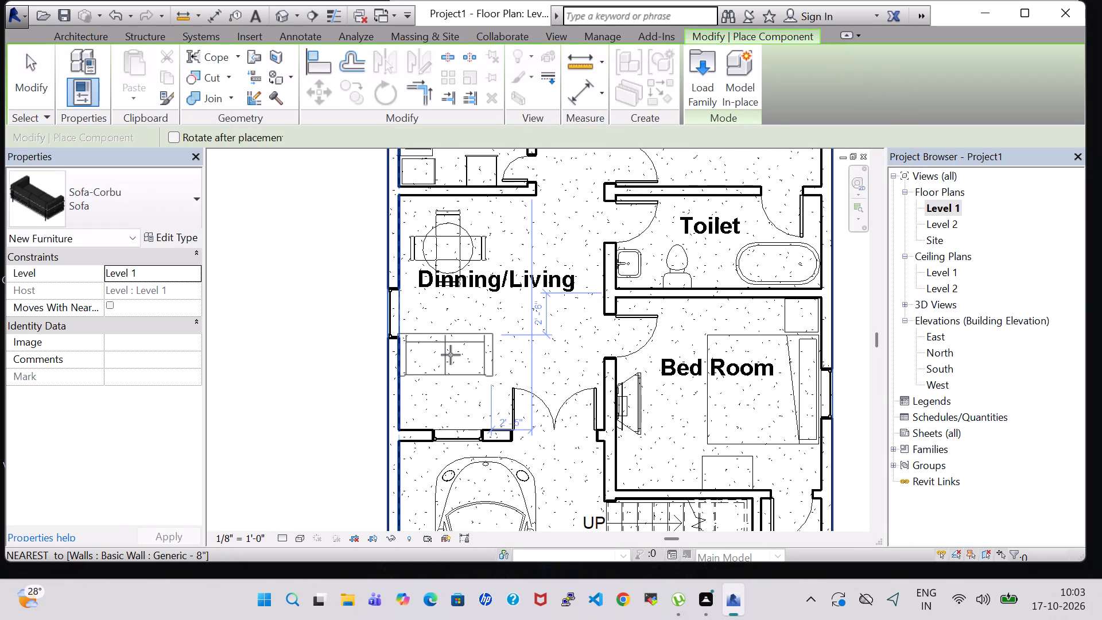
key("space")
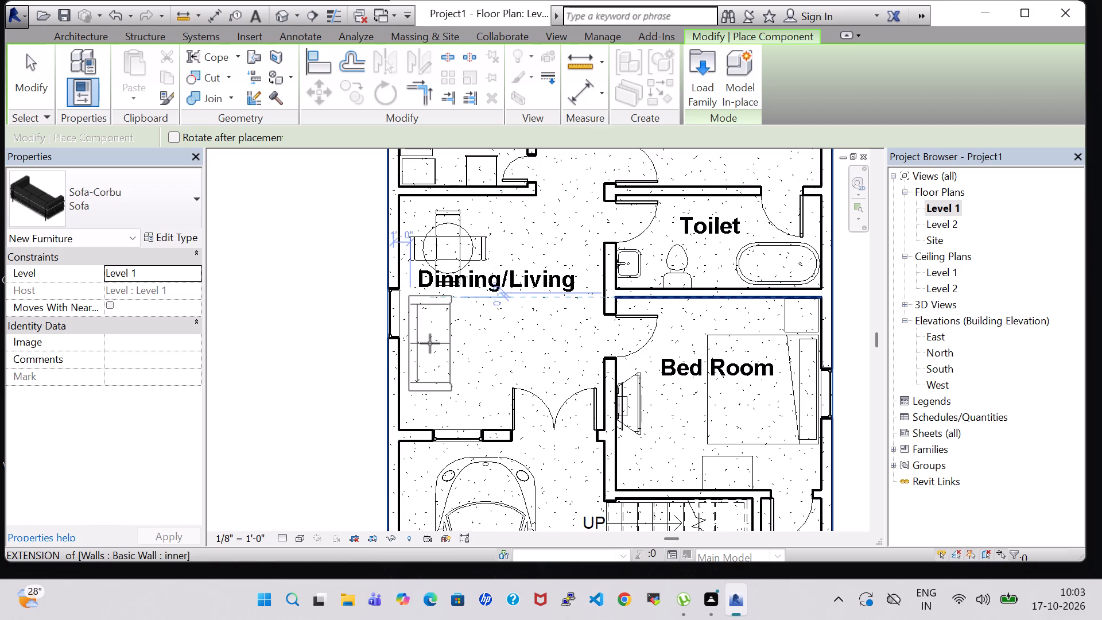
scroll(426, 344, "up", 3)
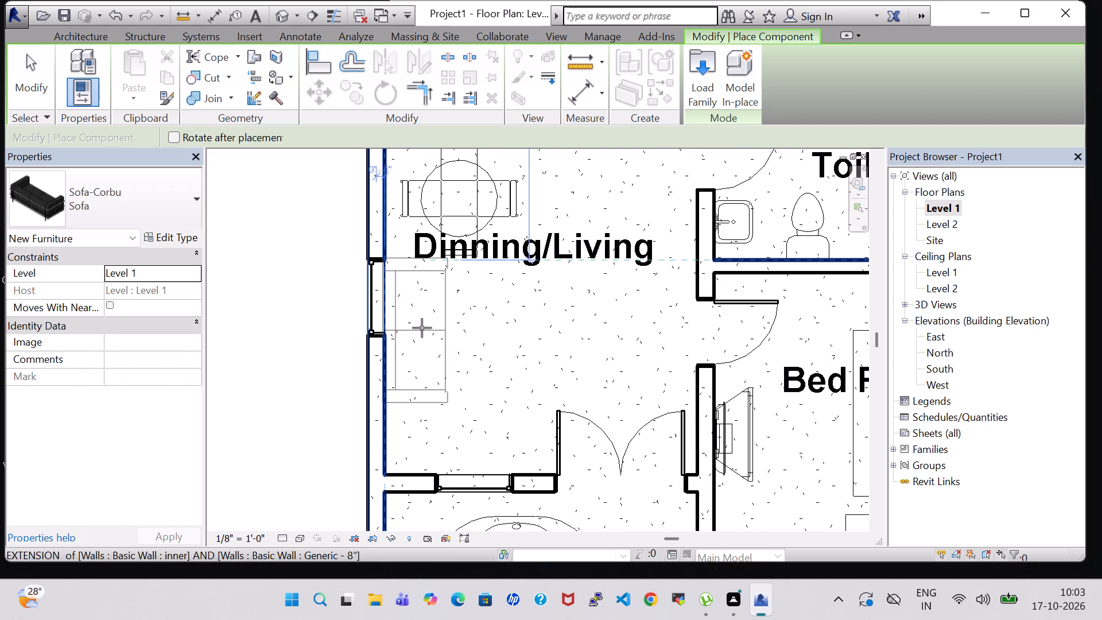
left_click(422, 328)
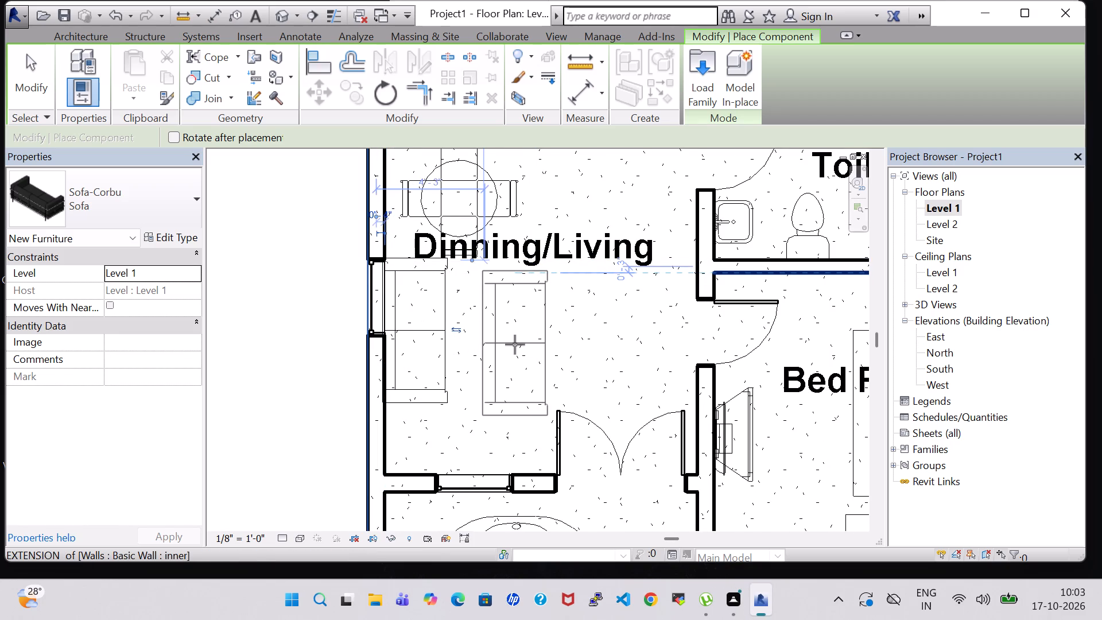
key("Escape")
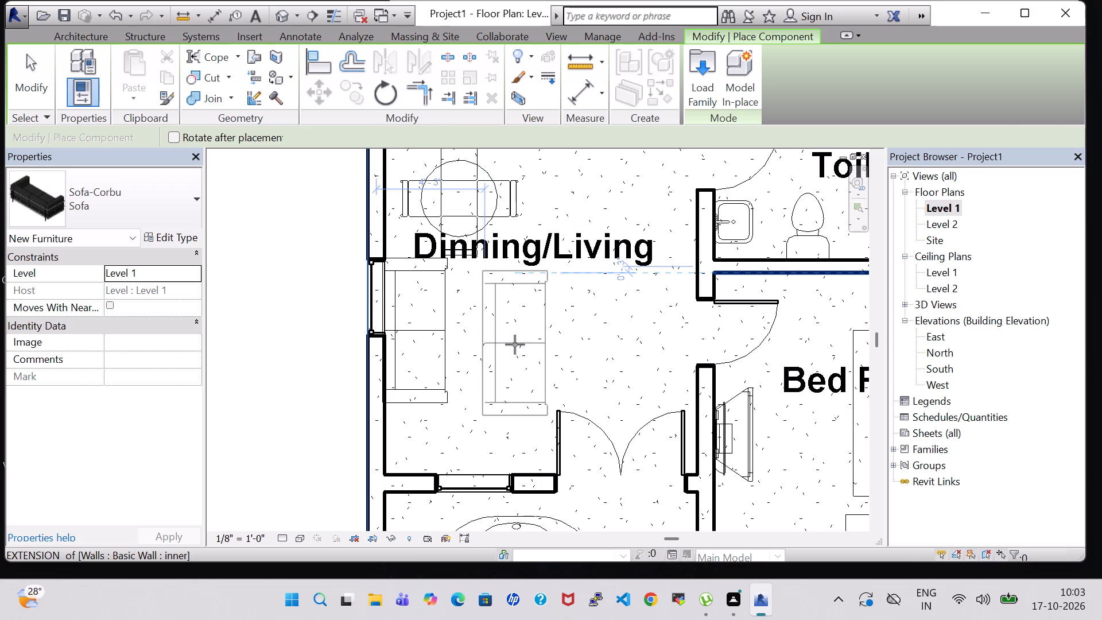
key("Escape")
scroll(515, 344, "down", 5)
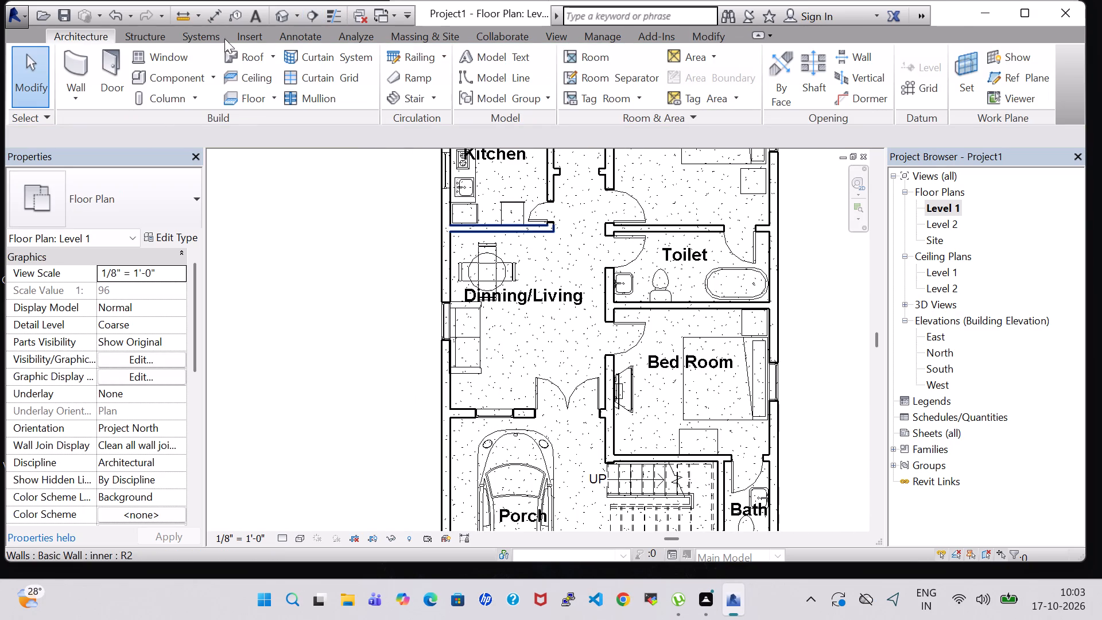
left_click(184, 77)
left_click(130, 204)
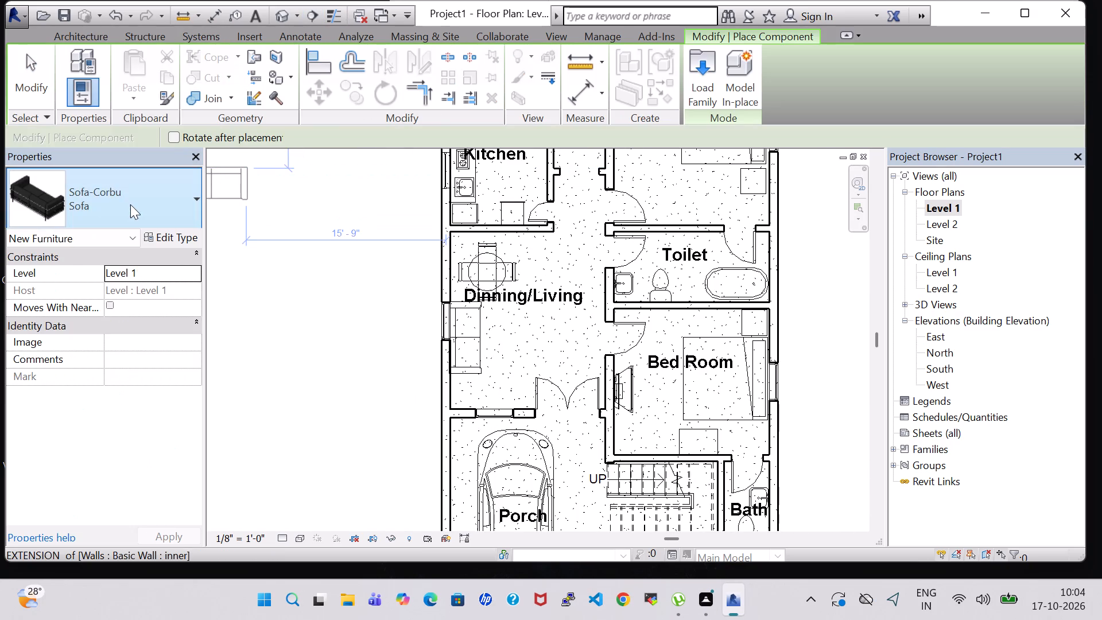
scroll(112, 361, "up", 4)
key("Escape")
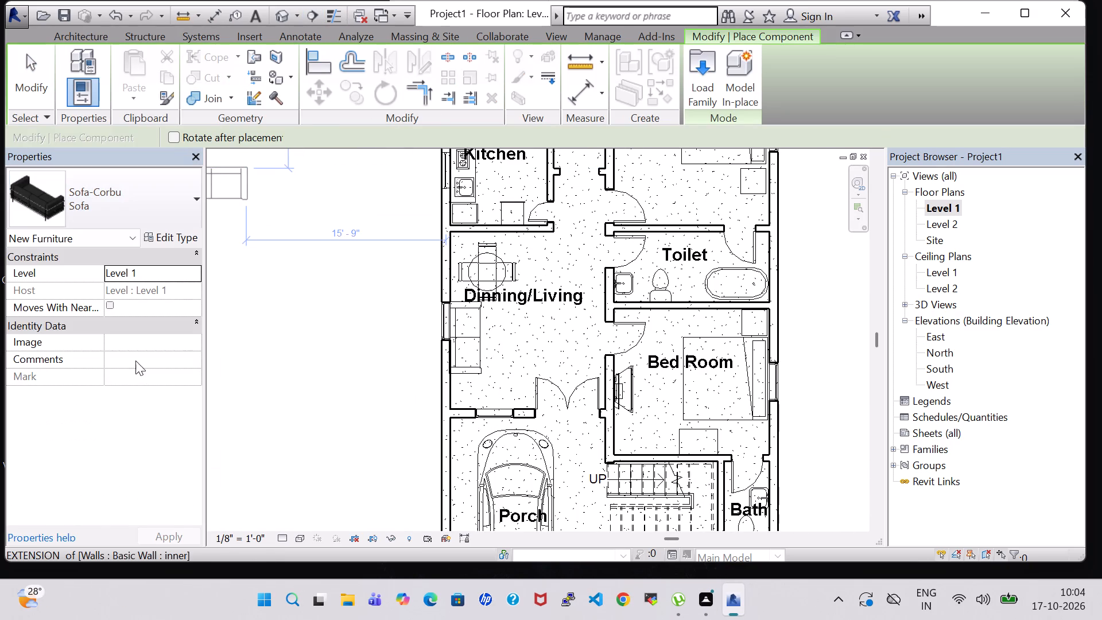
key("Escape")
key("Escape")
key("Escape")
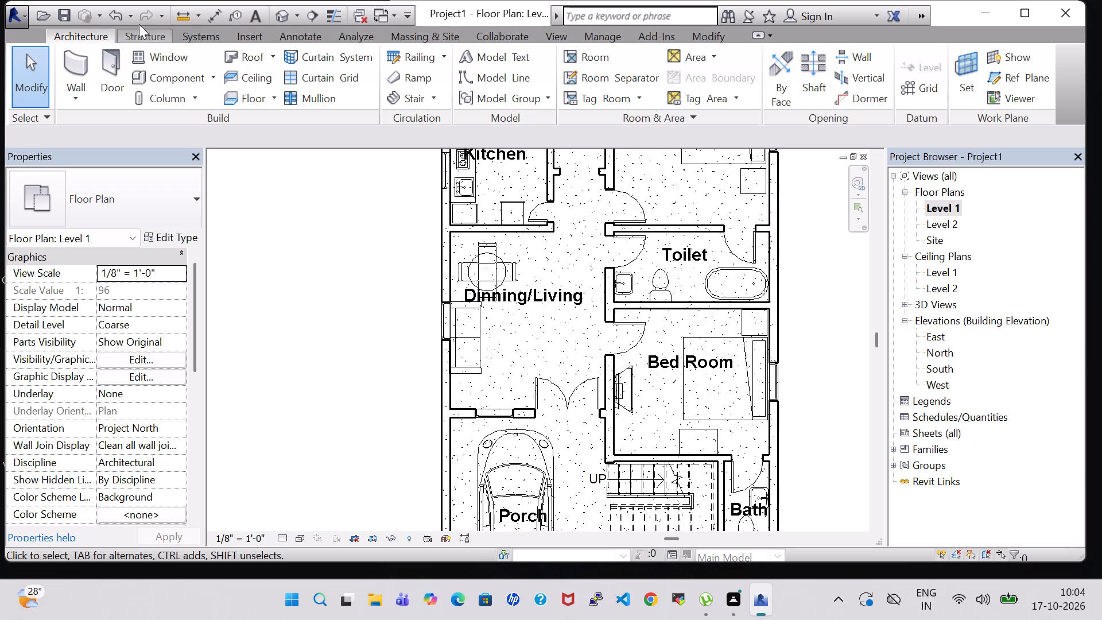
Load the Chair-Corbu.0001 family from the Furniture Seating library for placement.
left_click(167, 80)
left_click(707, 69)
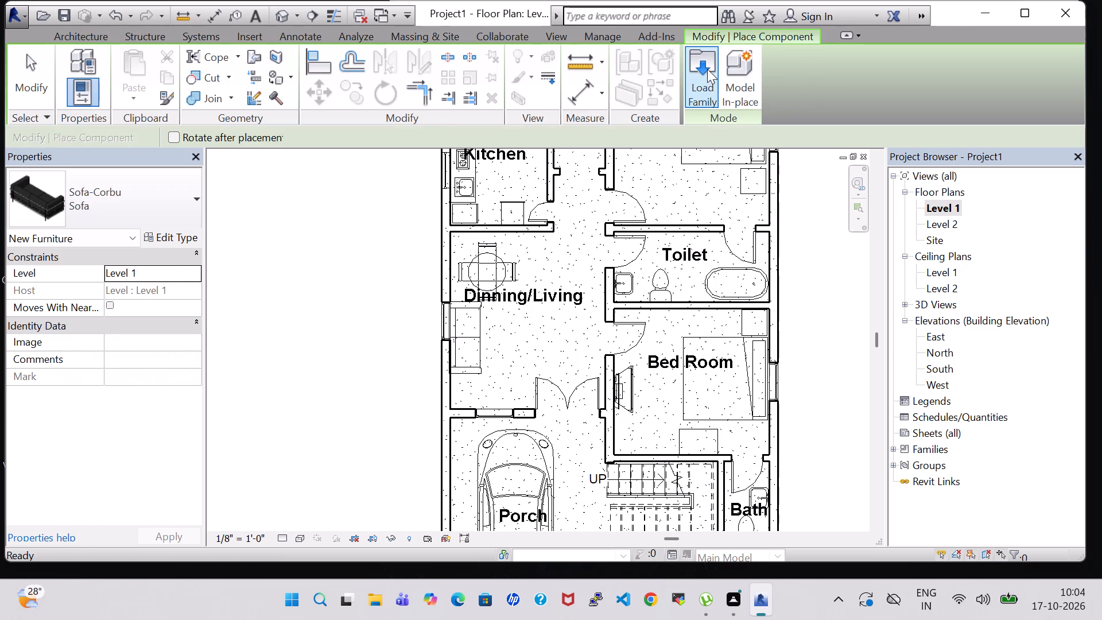
scroll(670, 212, "down", 1)
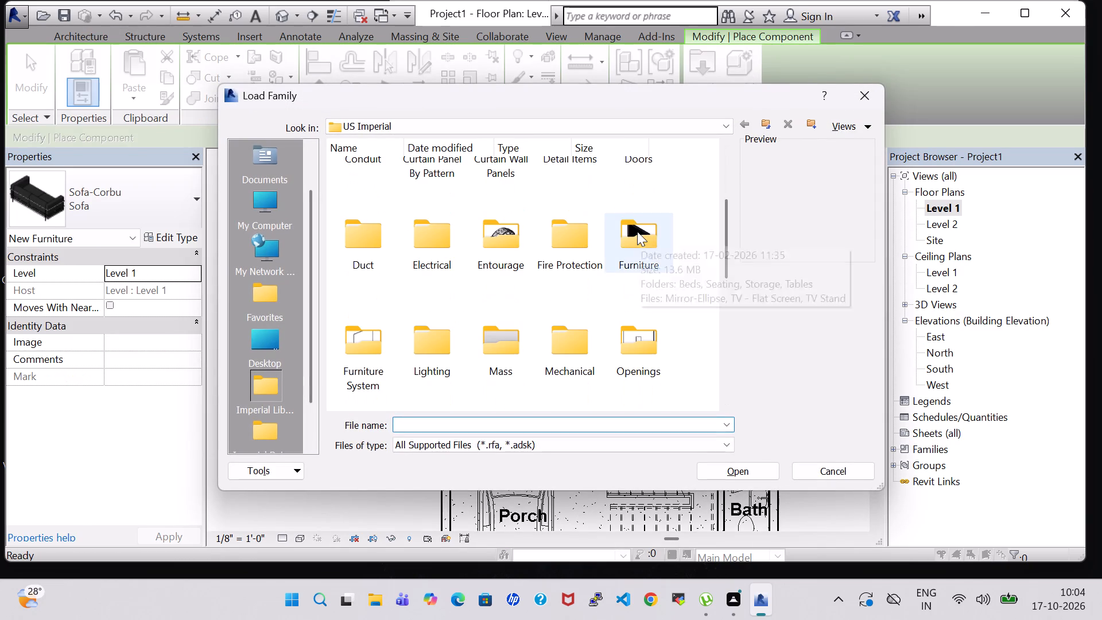
double_click(637, 231)
double_click(445, 168)
scroll(473, 227, "down", 3)
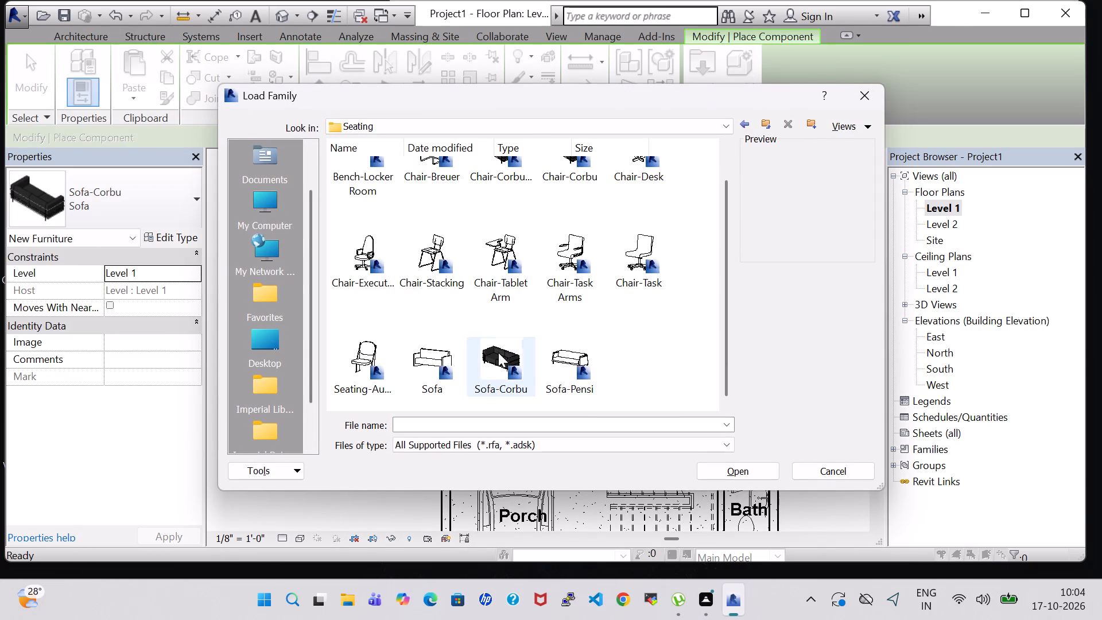
scroll(551, 290, "up", 1)
left_click(499, 185)
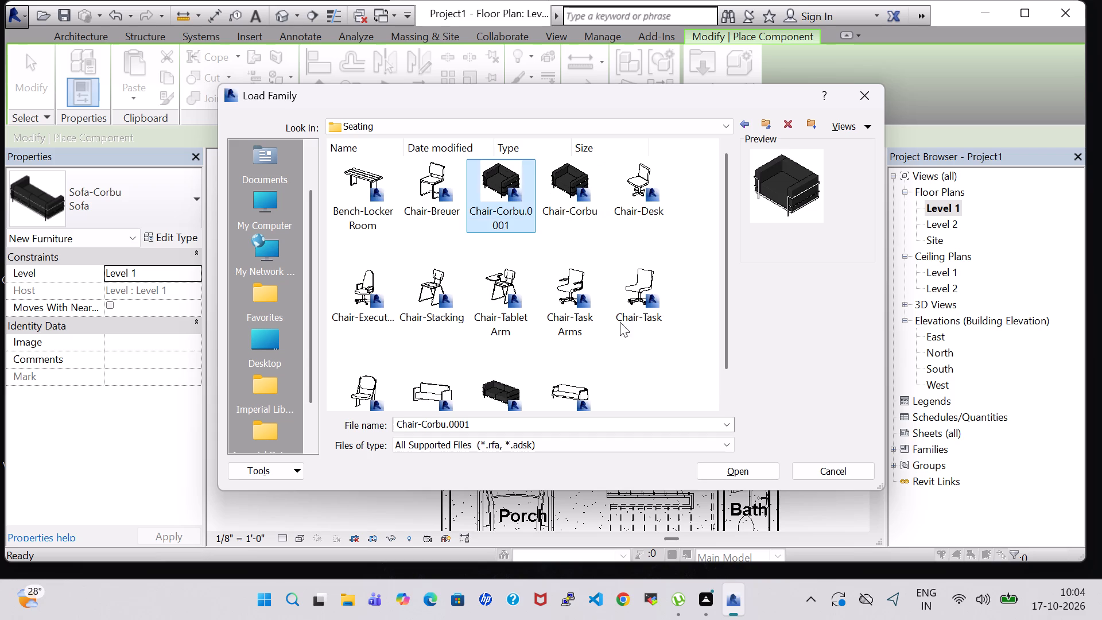
left_click(724, 471)
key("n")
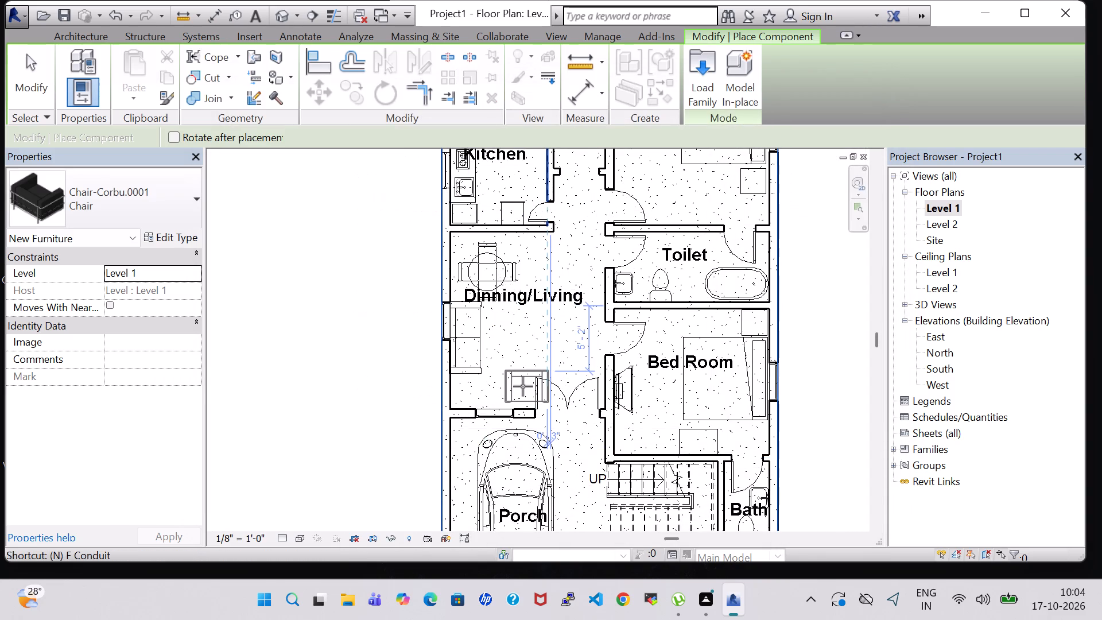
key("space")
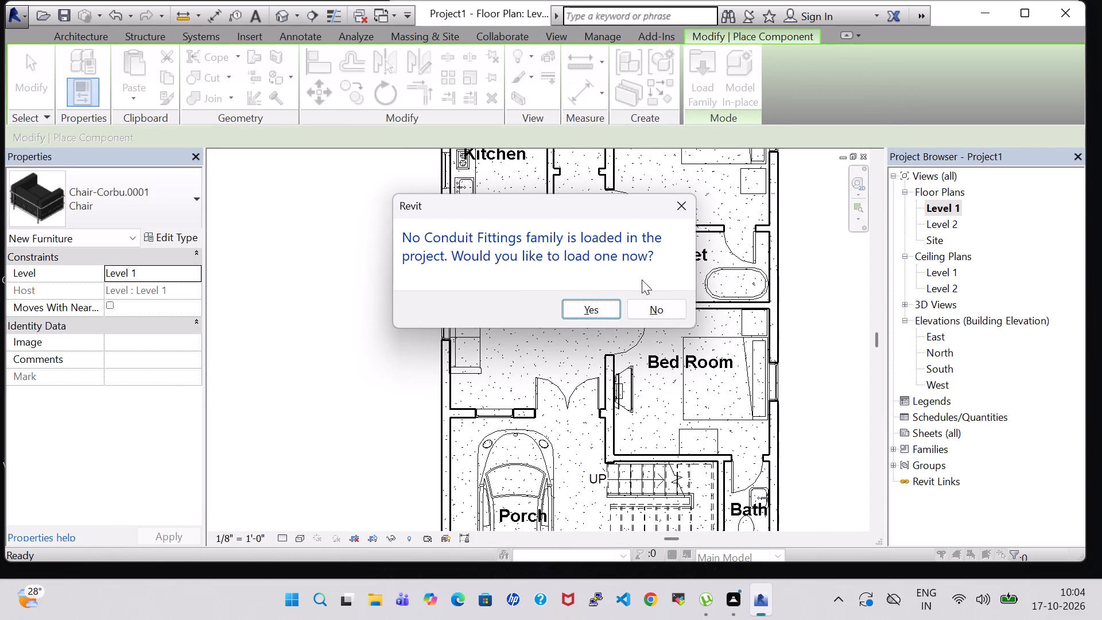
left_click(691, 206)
Place the armchair facing north near the Dinning/Living south window, southeast of the sofa and about 3' 4" from the west wall.
key("space")
key("space")
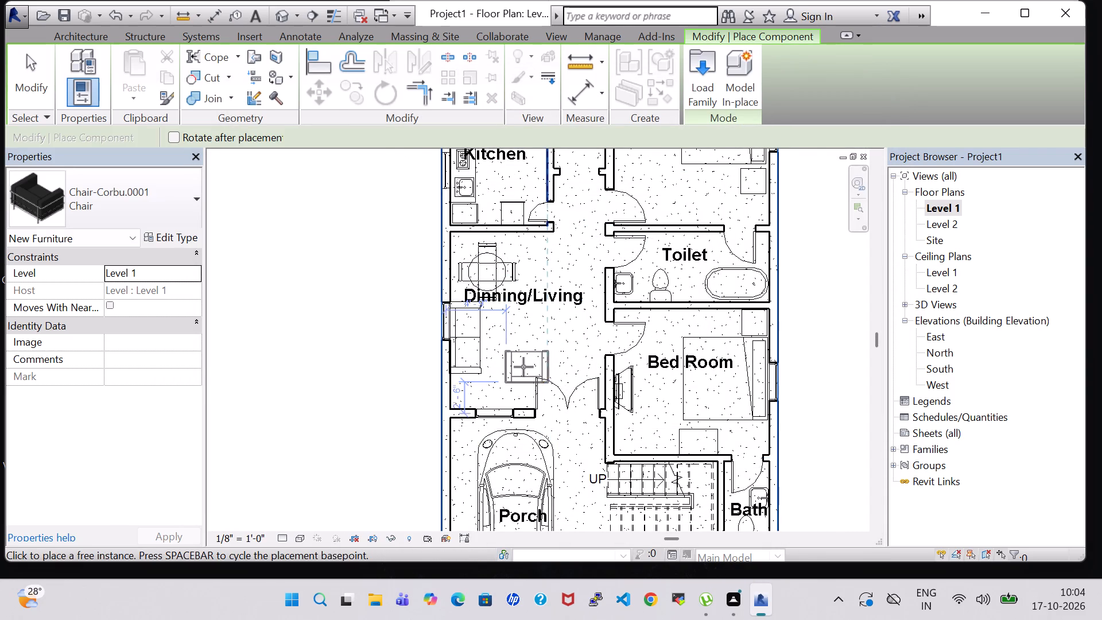
scroll(523, 367, "up", 4)
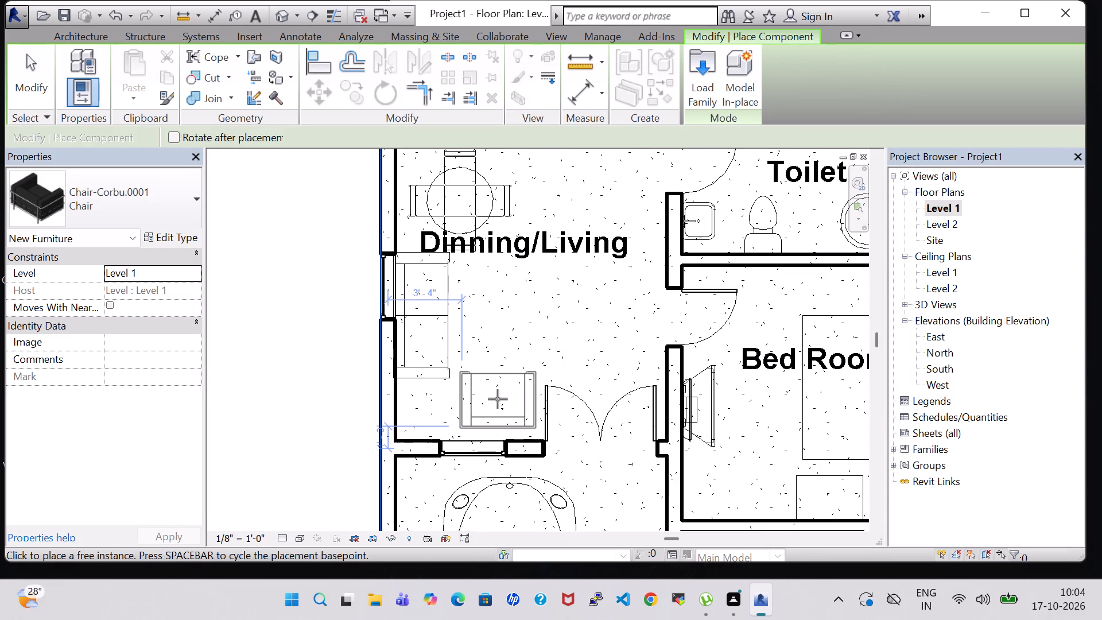
left_click(498, 398)
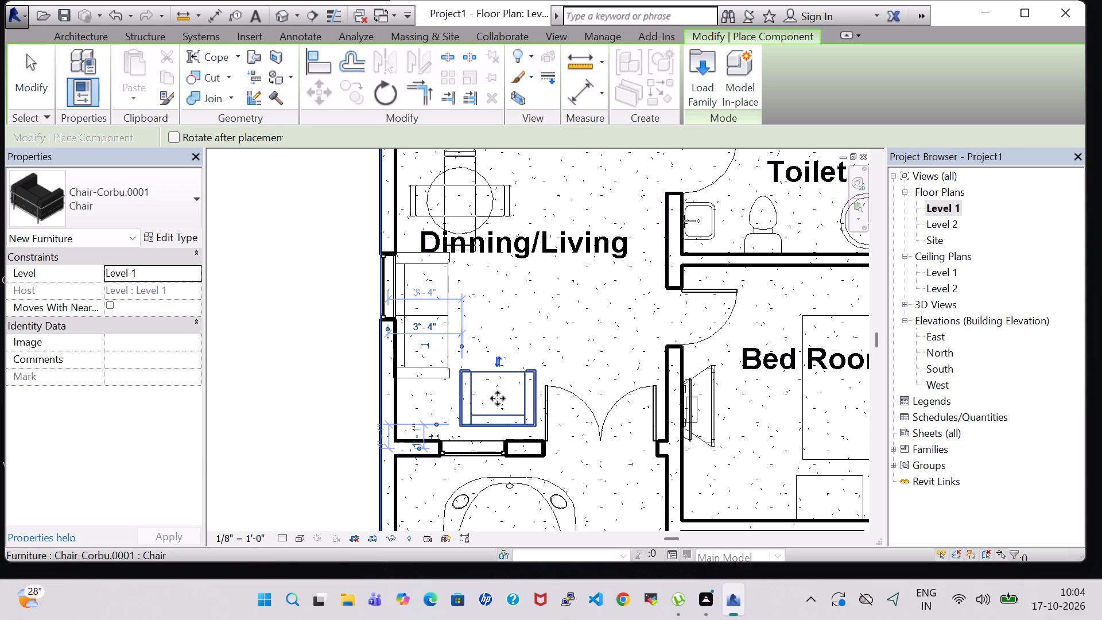
key("Escape")
key("Escape")
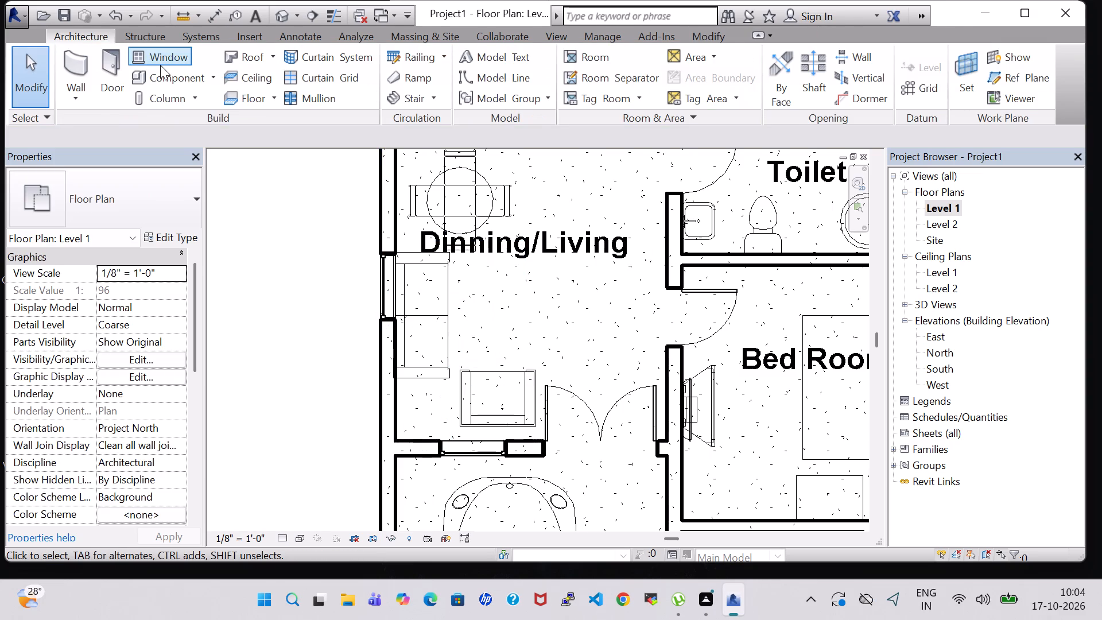
Load Table-Dining Oval from the Furniture Tables library and place a 36" x 72" one running north-south in front of the sofa, aligned with the armchair.
left_click(160, 65)
left_click(85, 34)
left_click(165, 83)
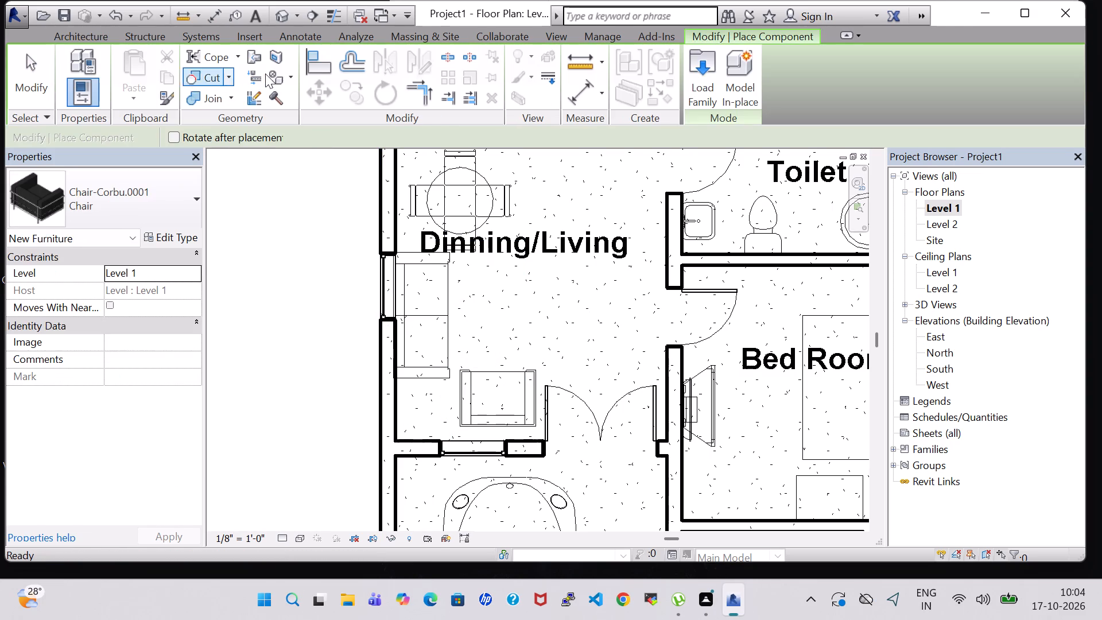
left_click(700, 79)
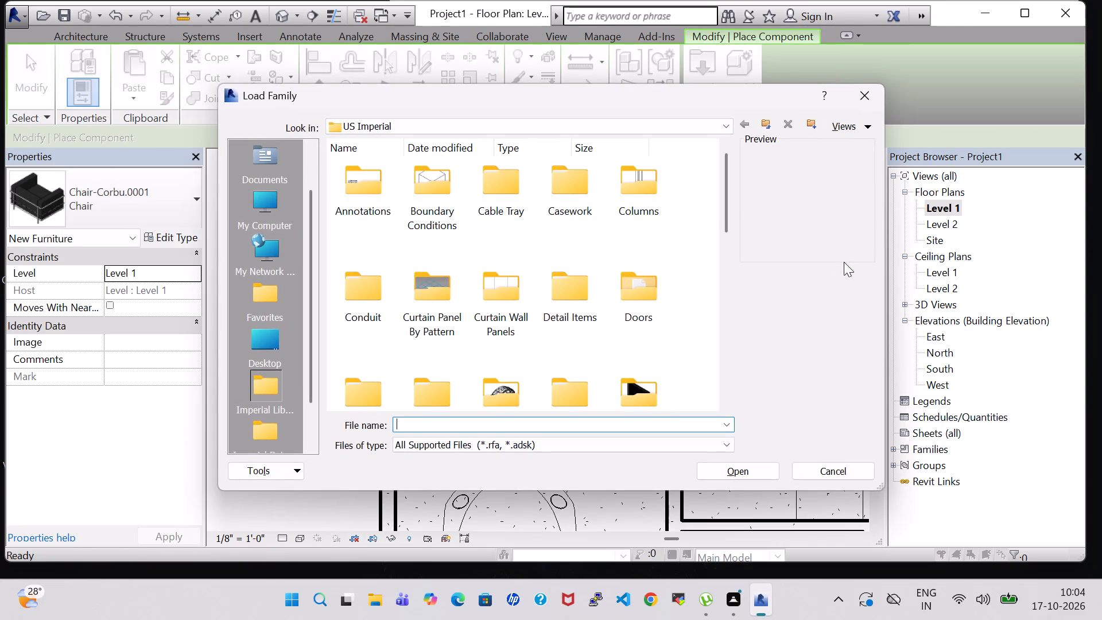
scroll(760, 234, "down", 2)
double_click(621, 400)
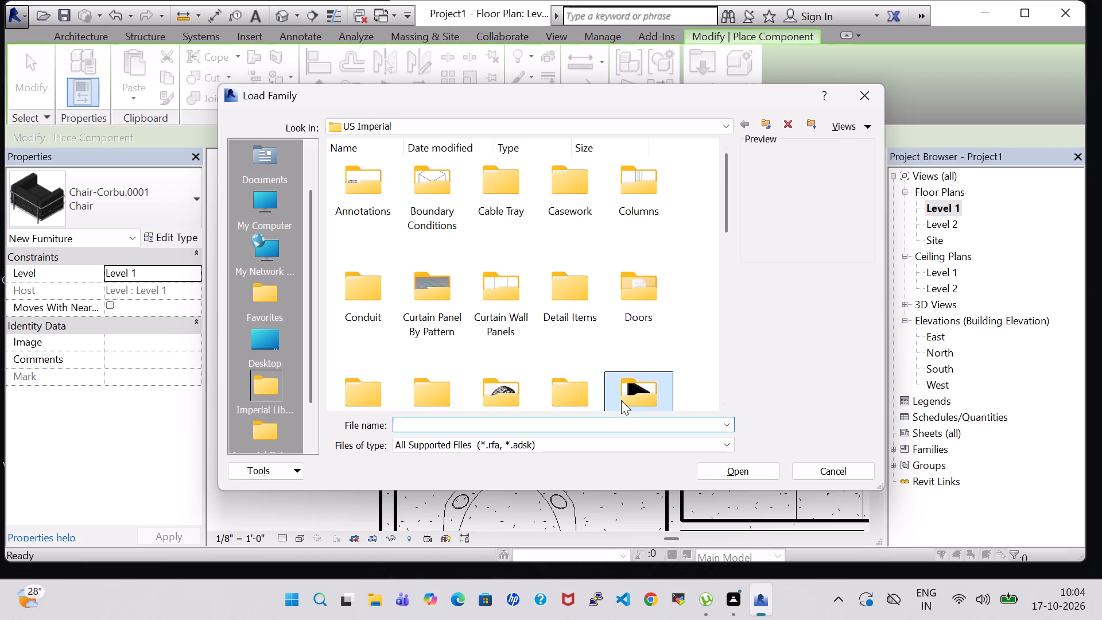
double_click(595, 199)
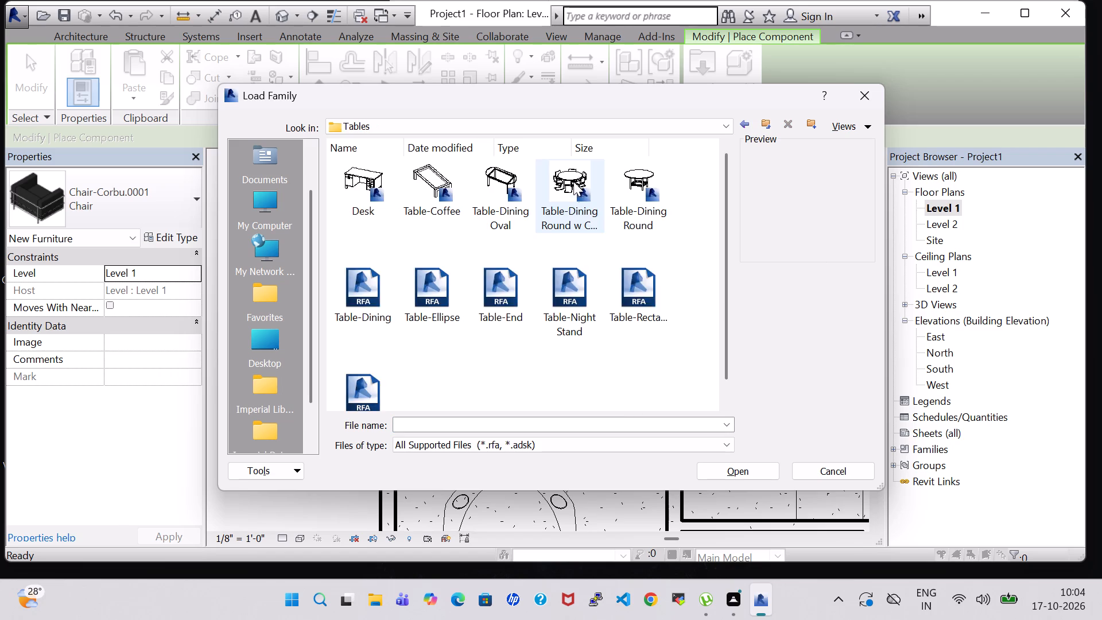
left_click(514, 210)
left_click(743, 467)
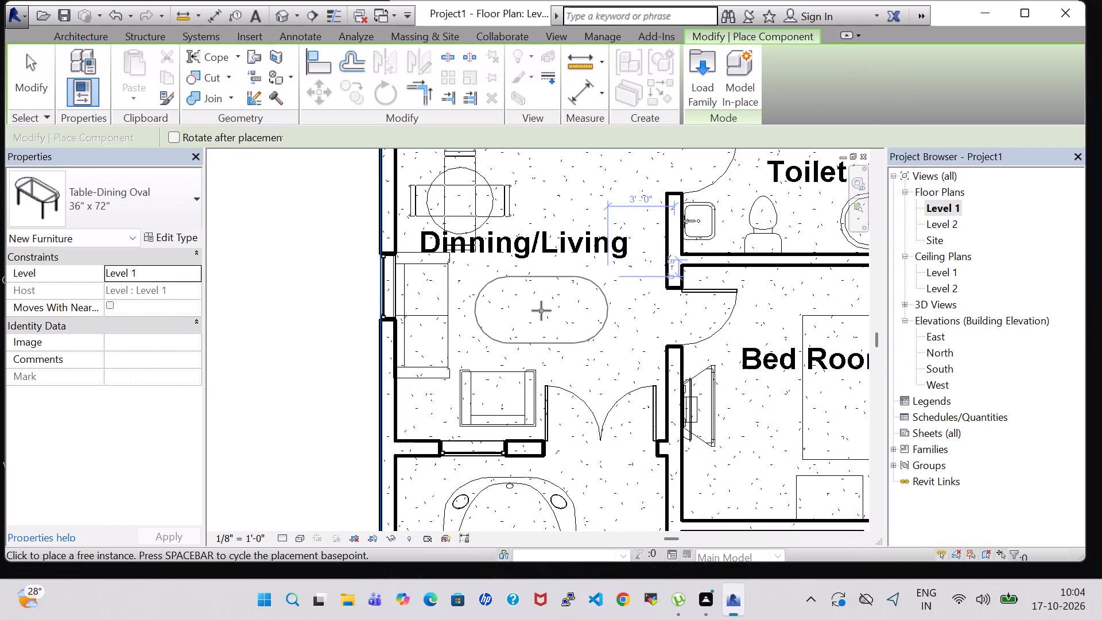
key("space")
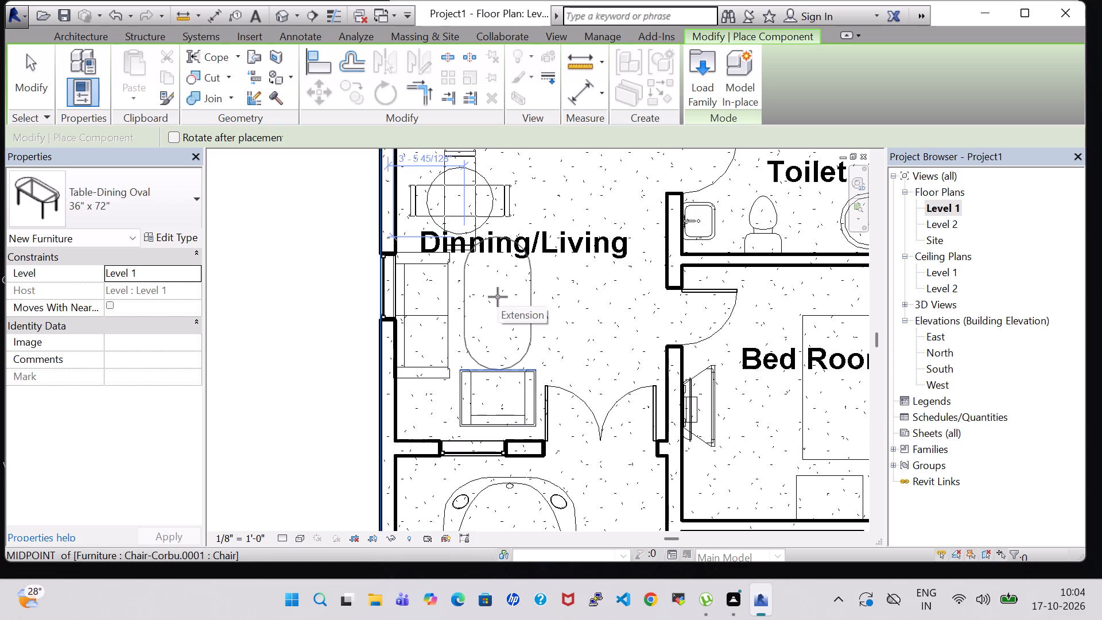
left_click(496, 294)
key("Escape")
key("Escape")
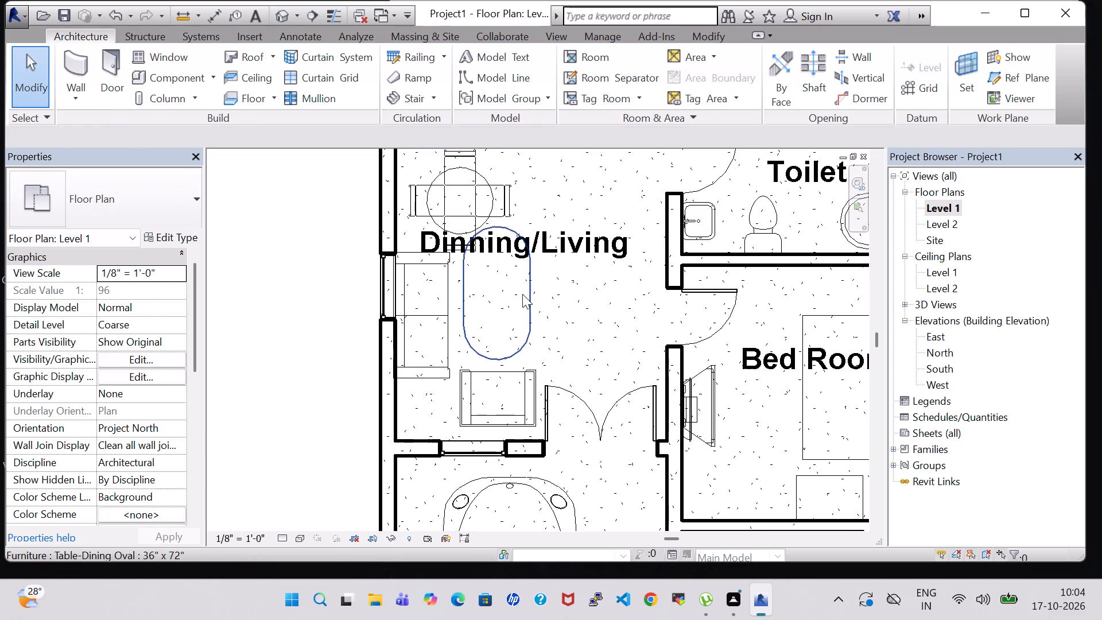
Set the length of the 36" x 72" Table-Dining Oval type to 4' 0".
left_click(522, 294)
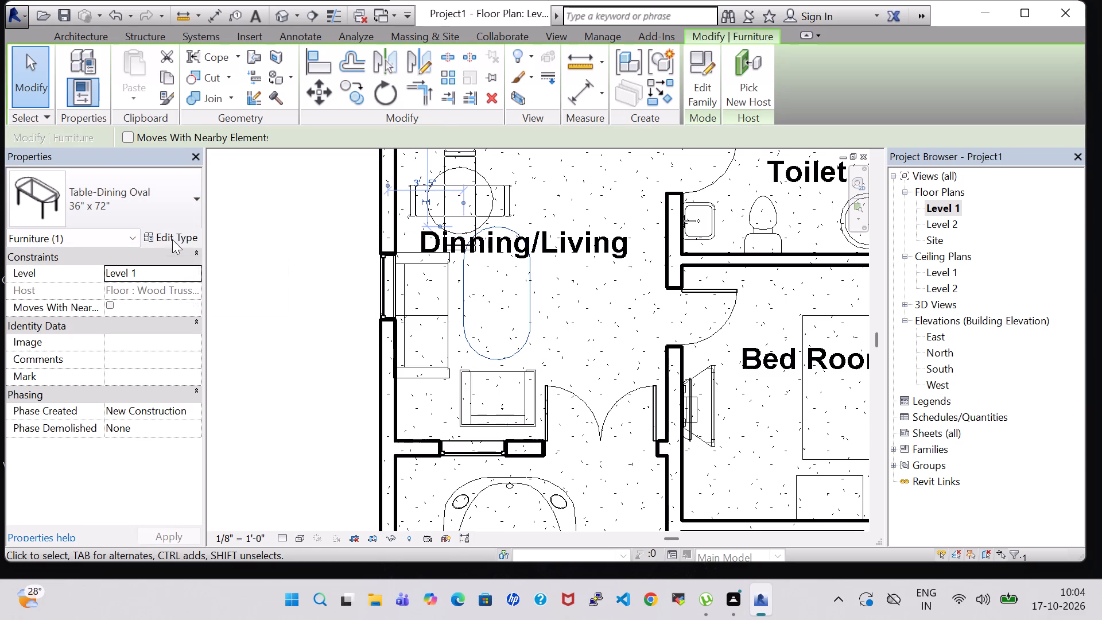
left_click(172, 239)
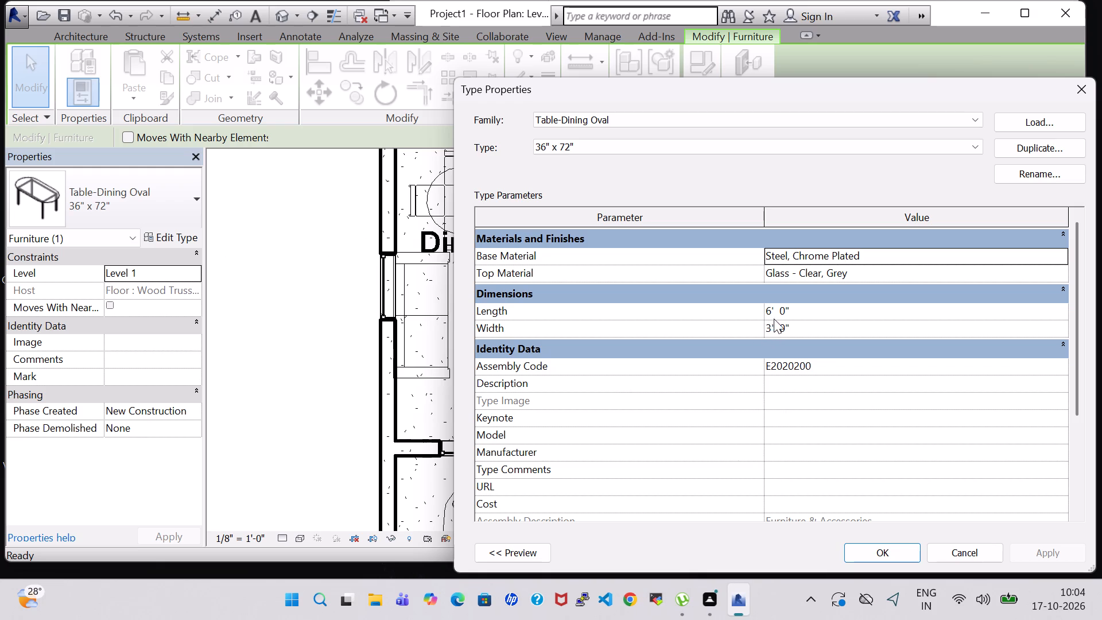
left_click(773, 309)
key("BackSpace")
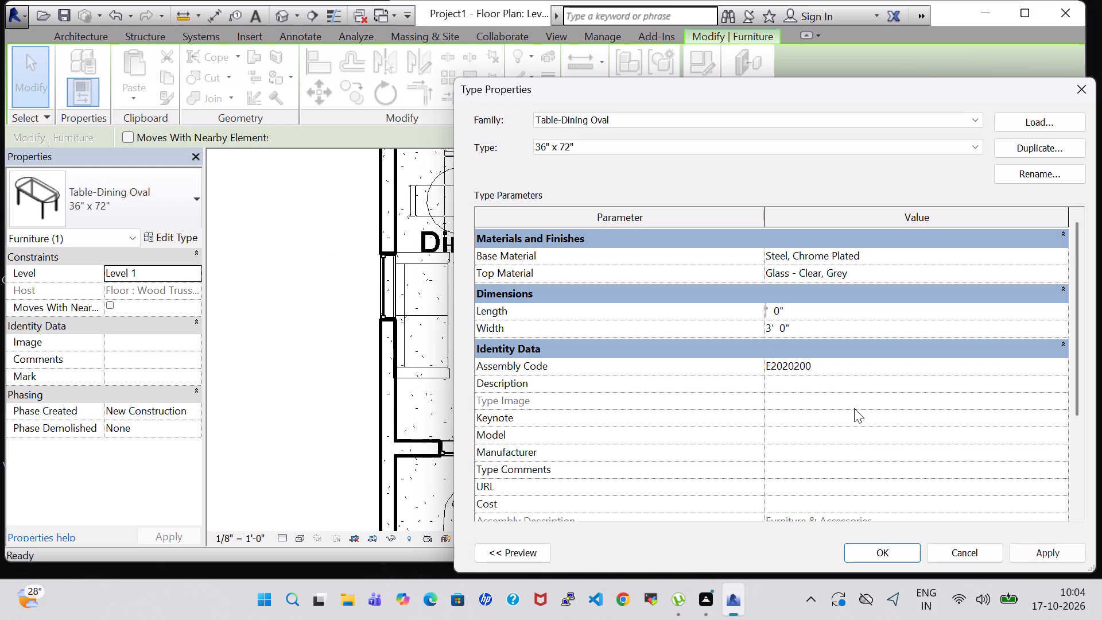
key("4")
left_click(1043, 559)
left_click(860, 560)
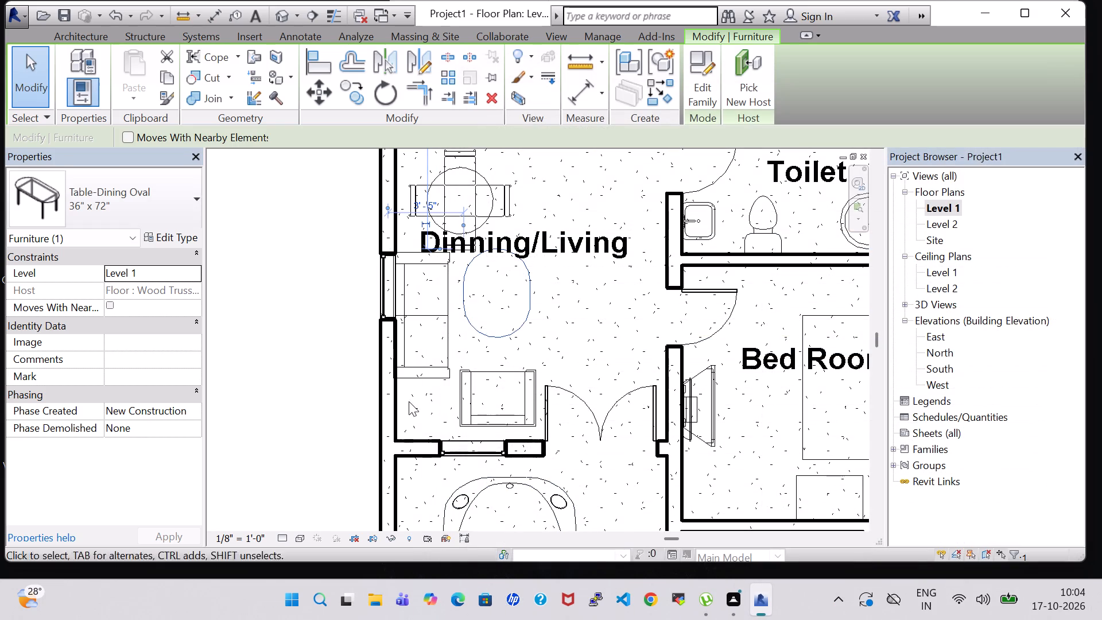
left_click(381, 396)
Nudge the oval table slightly south in front of the sofa, keeping a gap to the armchair.
left_click(525, 295)
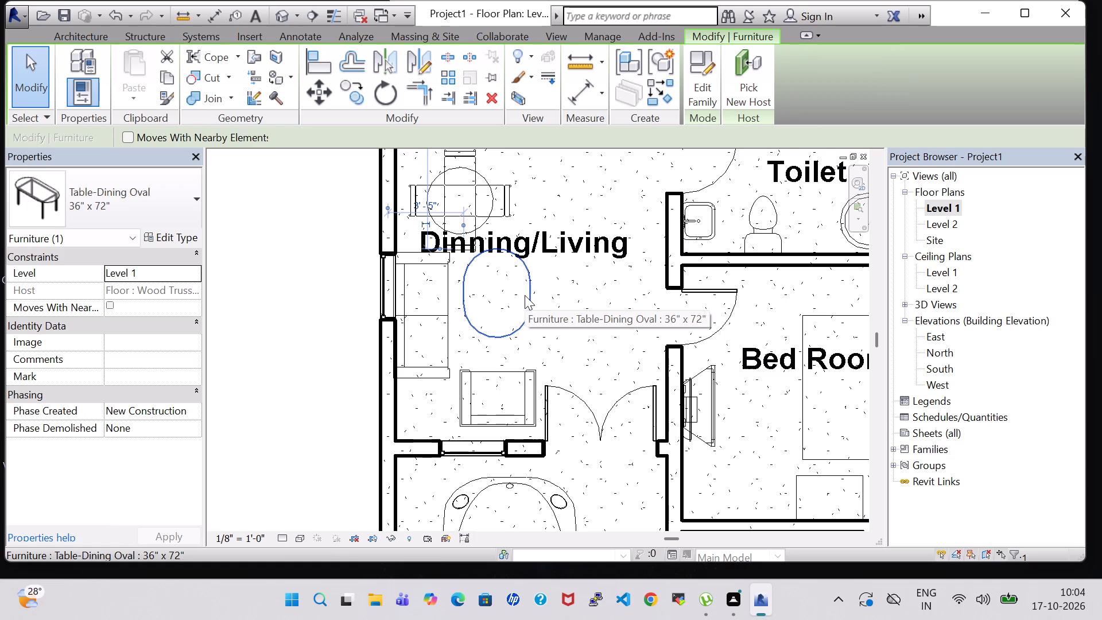
key("Down")
key("Down")
key("Down")
key("Down")
key("Down")
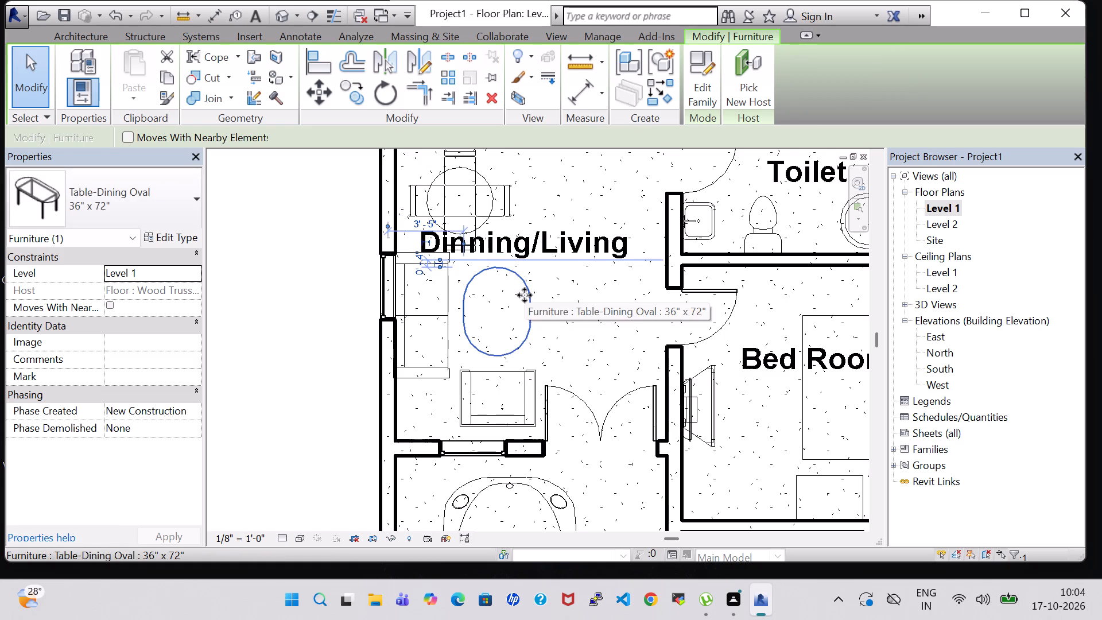
key("Up")
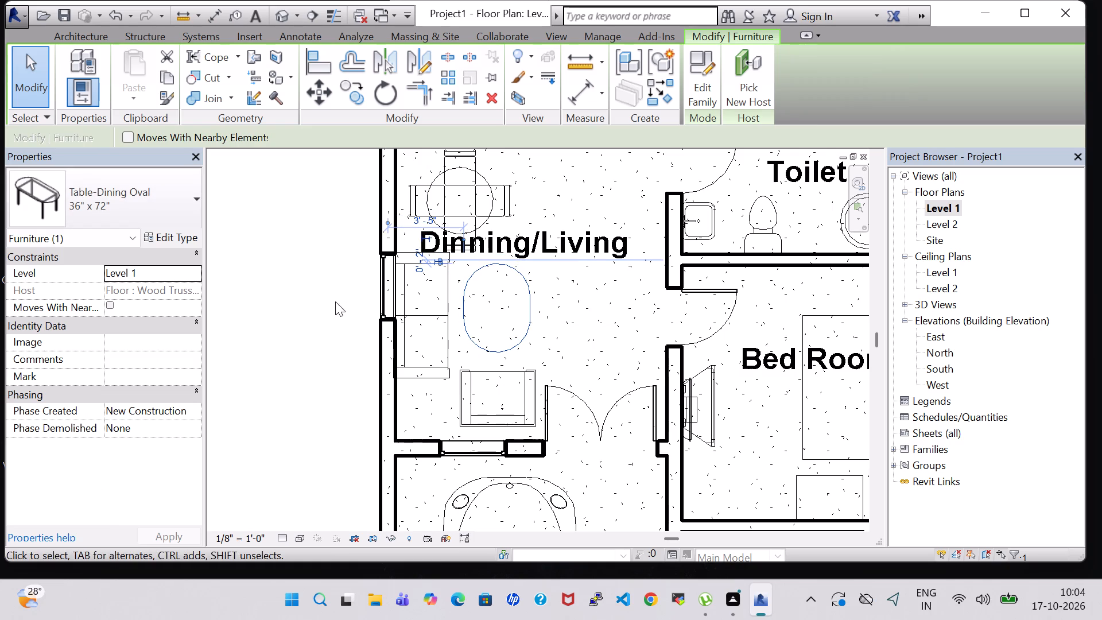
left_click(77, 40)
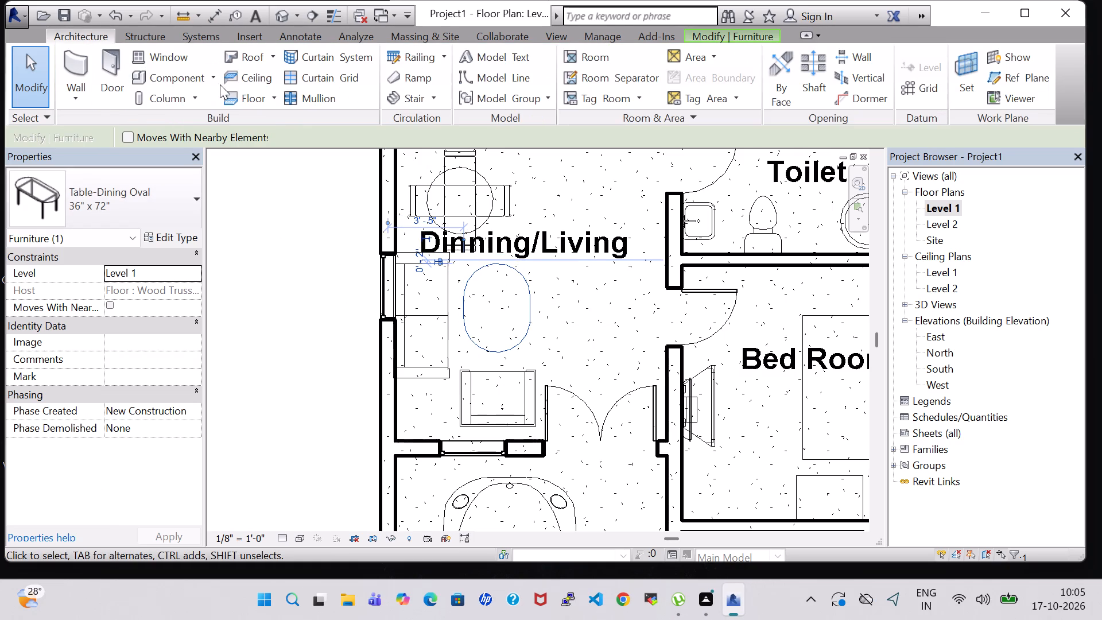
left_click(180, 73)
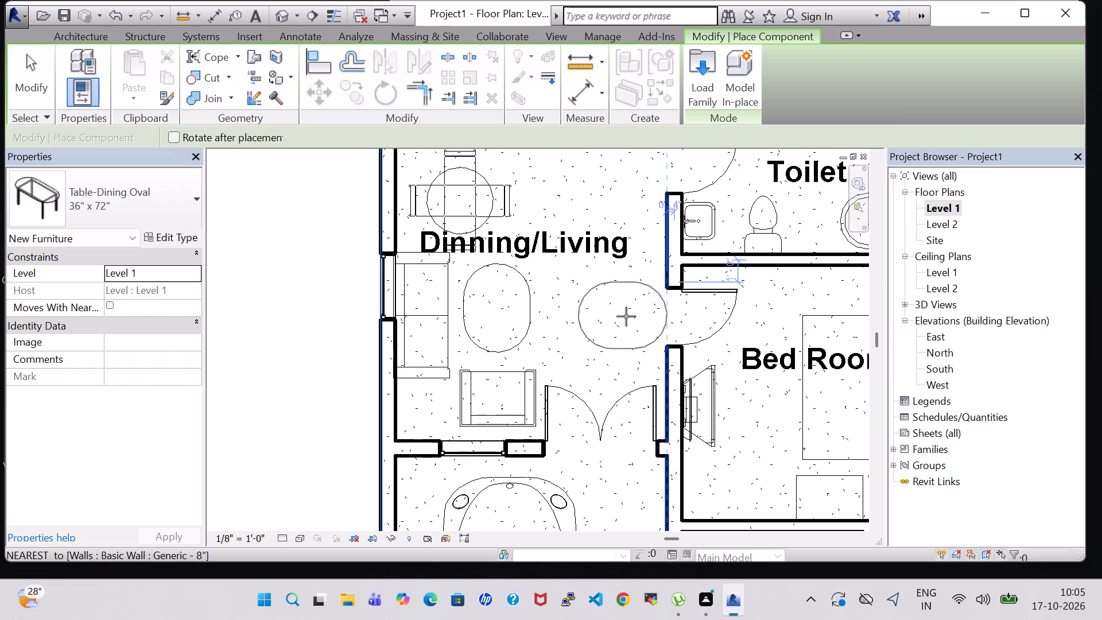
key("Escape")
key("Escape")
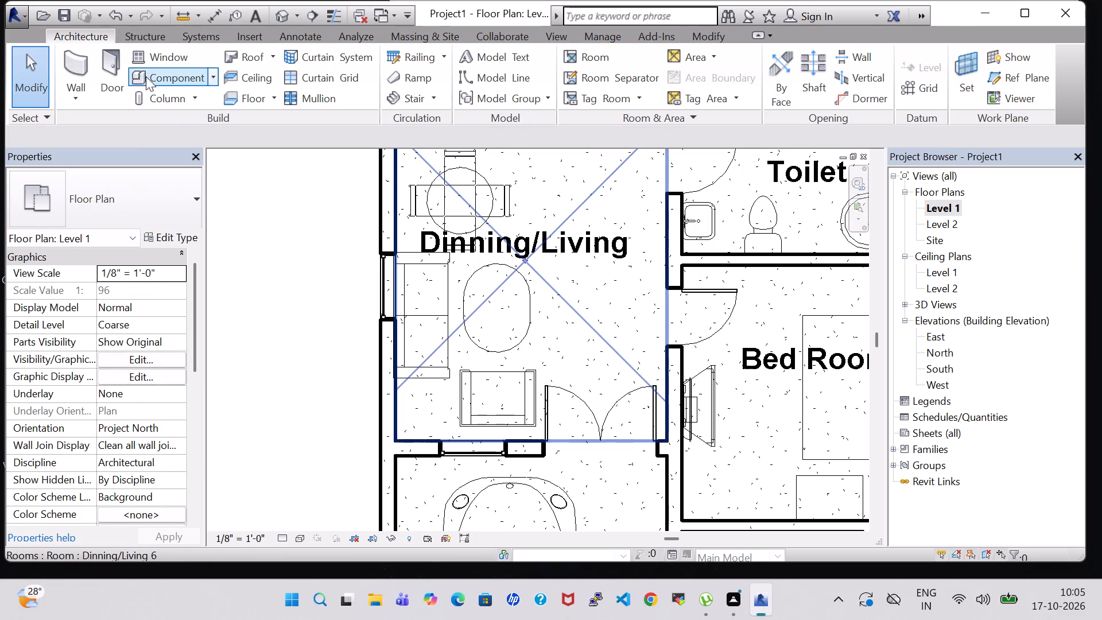
Load Table-Round from the Furniture Tables library and place a 36" Diameter one in the Dinning/Living southwest corner, between sofa and armchair.
left_click(167, 77)
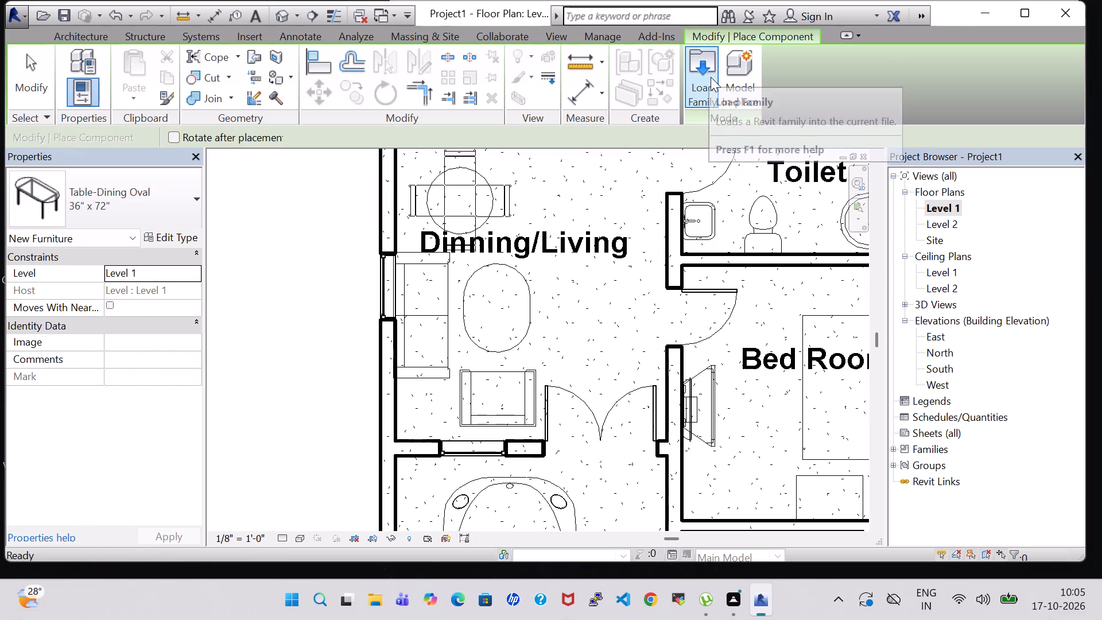
left_click(711, 77)
scroll(682, 240, "down", 1)
double_click(663, 231)
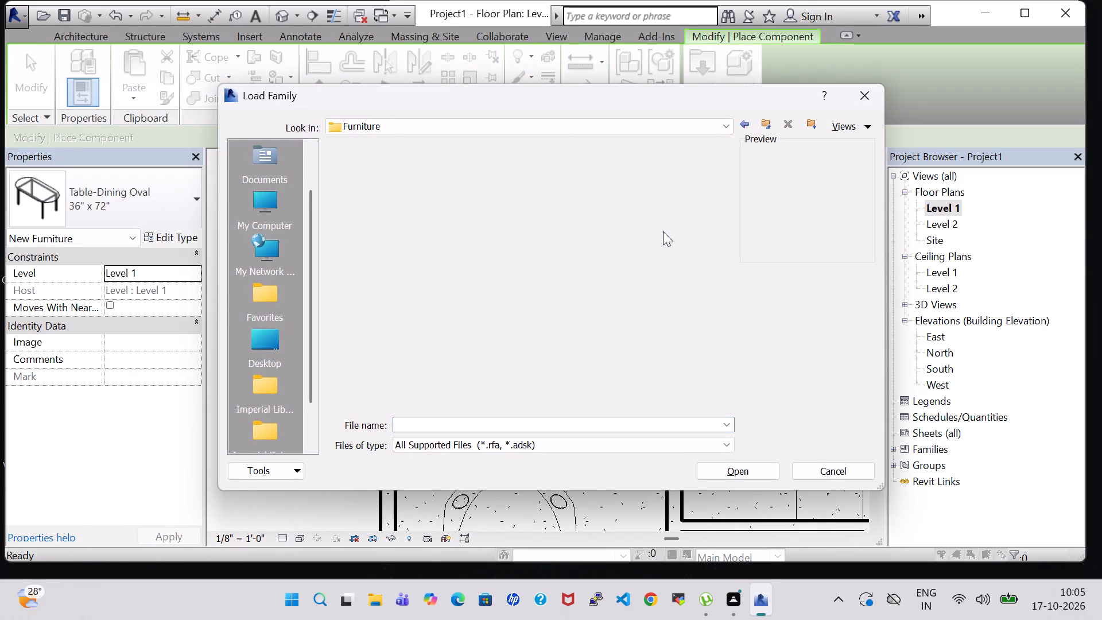
double_click(575, 169)
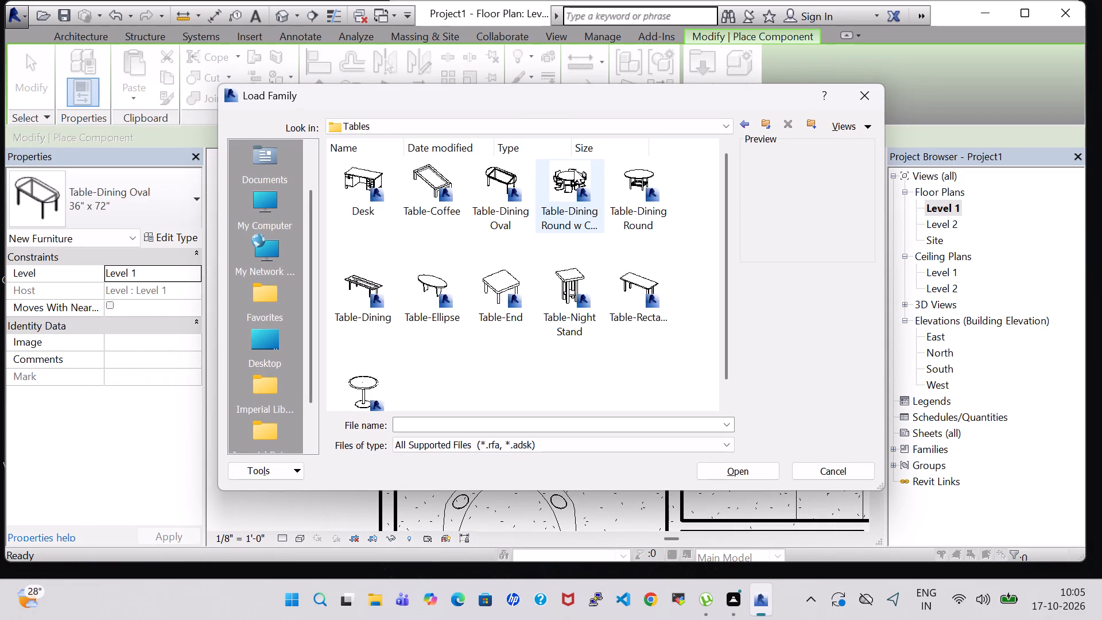
scroll(563, 178, "down", 1)
left_click(355, 373)
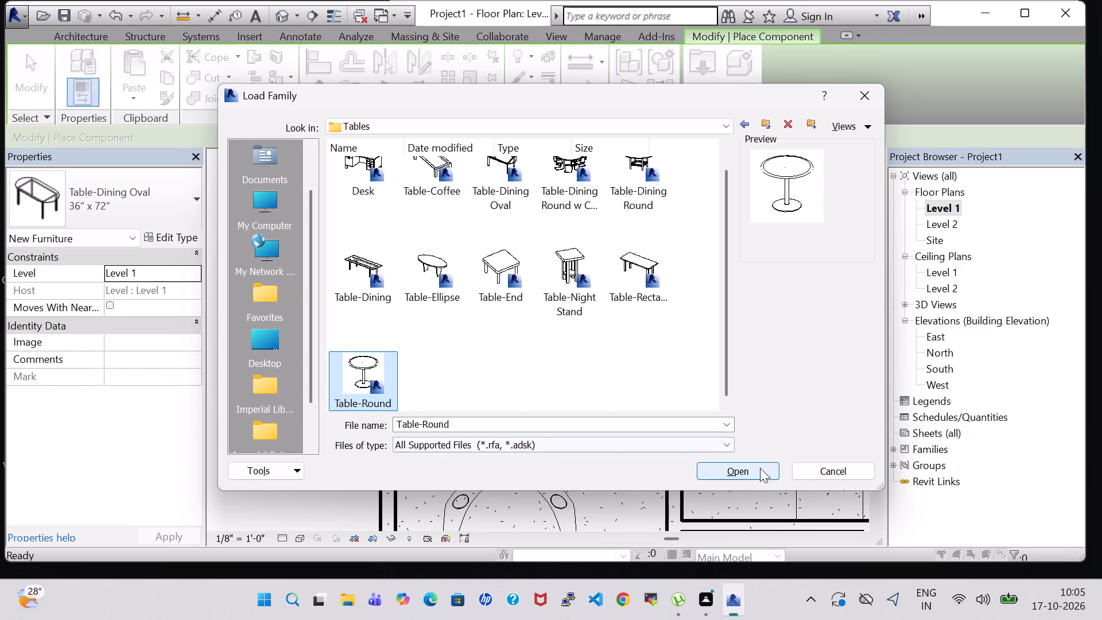
left_click(763, 472)
scroll(420, 412, "up", 6)
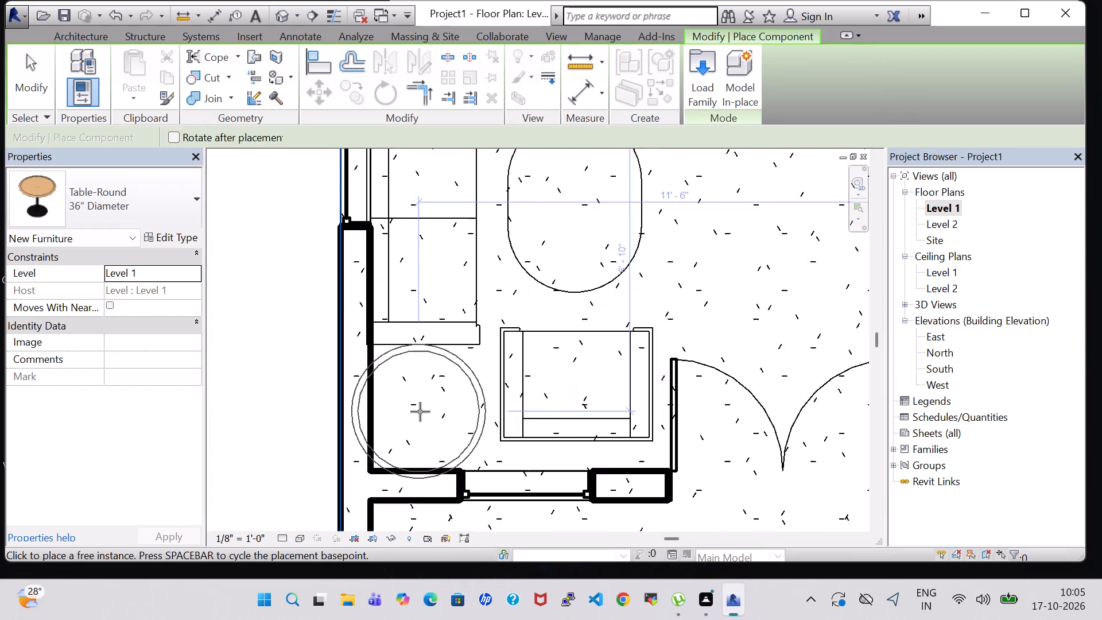
left_click(443, 403)
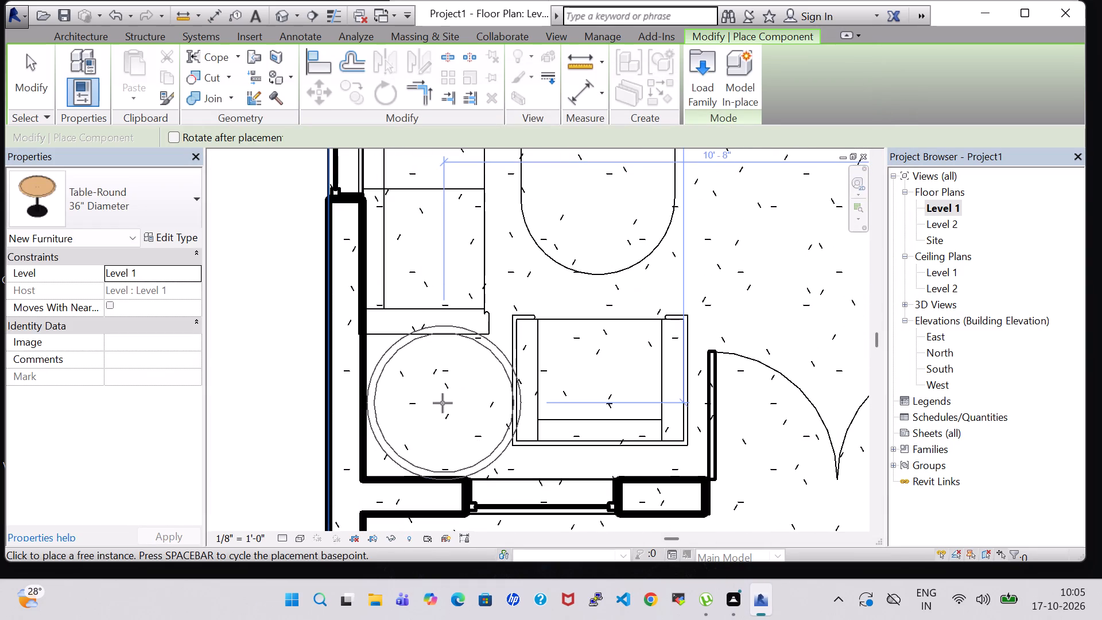
key("Escape")
key("Escape")
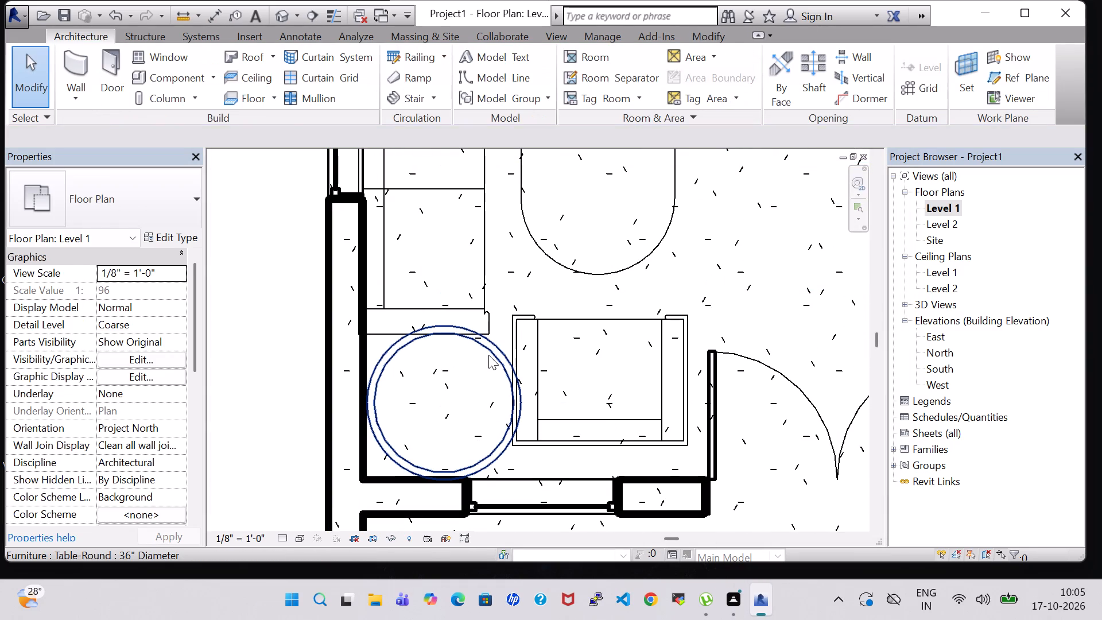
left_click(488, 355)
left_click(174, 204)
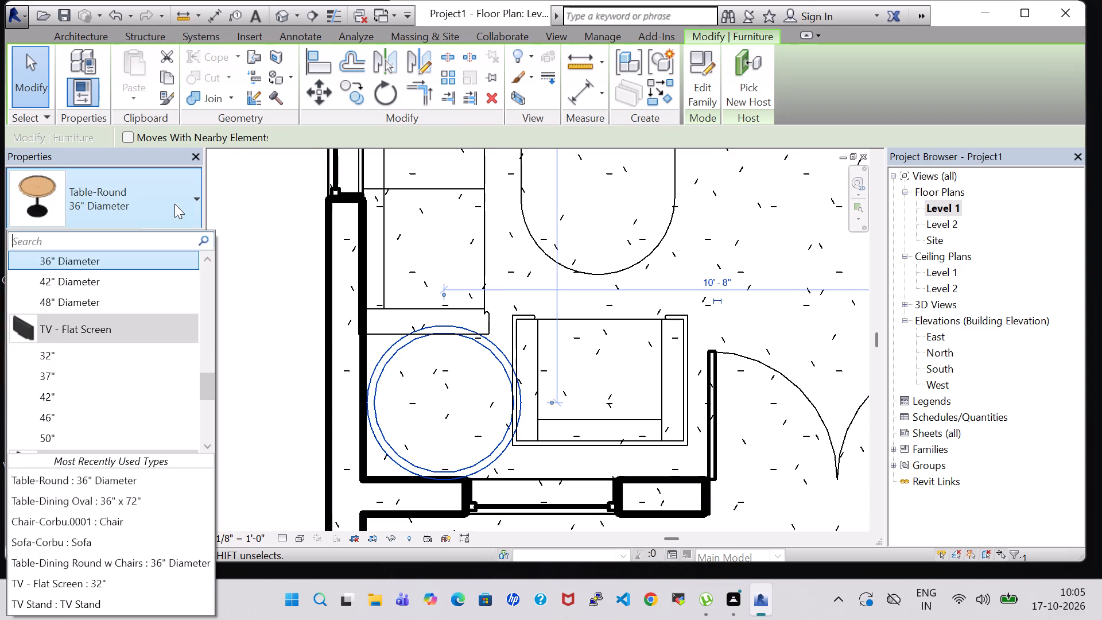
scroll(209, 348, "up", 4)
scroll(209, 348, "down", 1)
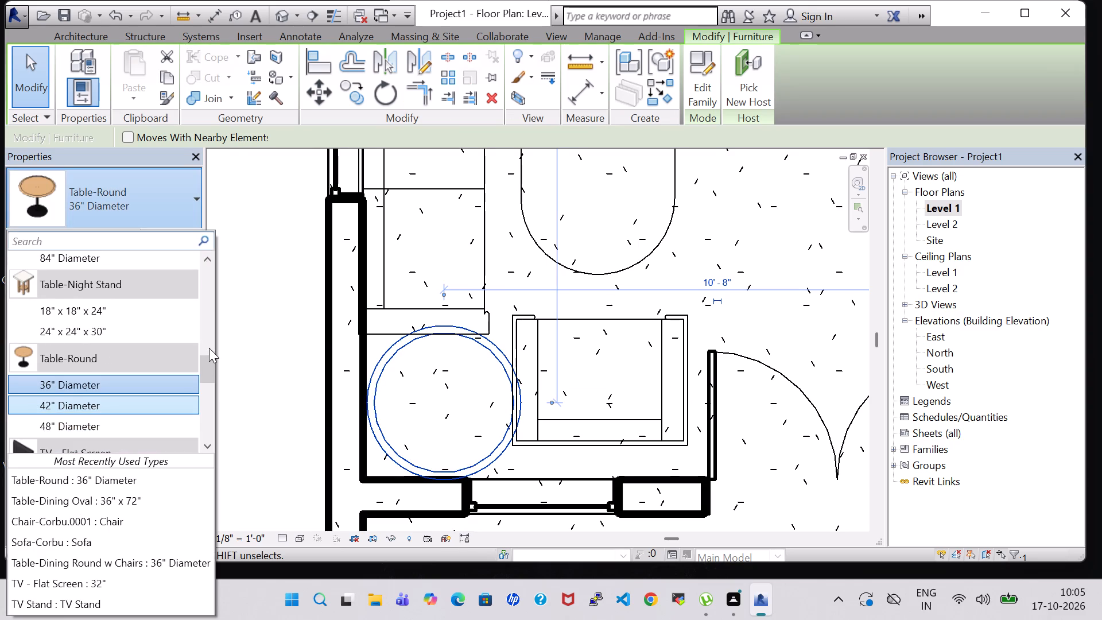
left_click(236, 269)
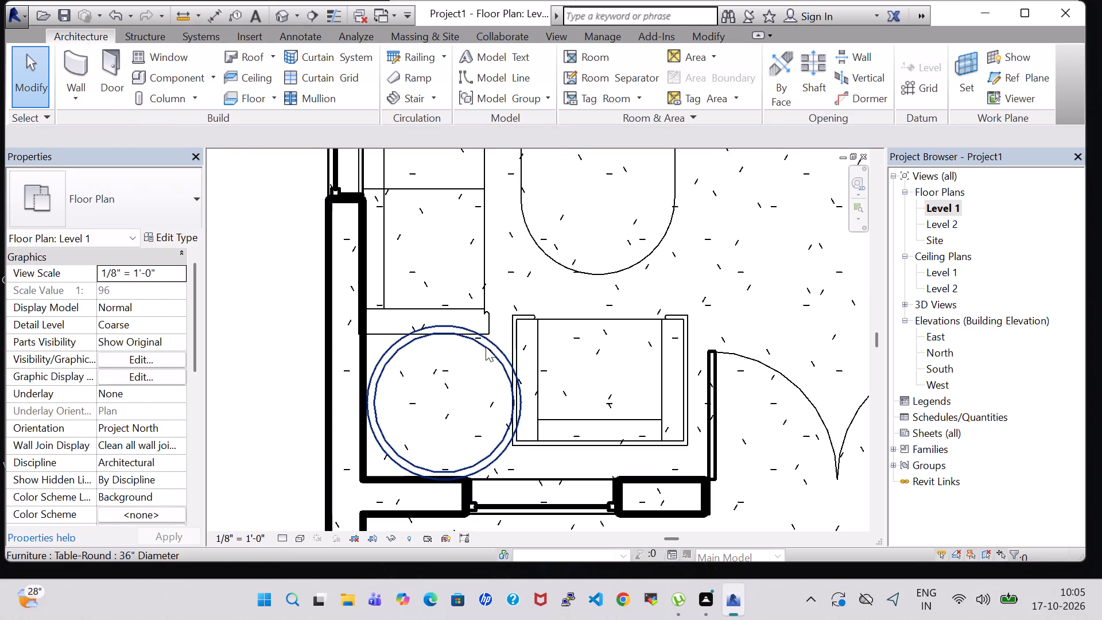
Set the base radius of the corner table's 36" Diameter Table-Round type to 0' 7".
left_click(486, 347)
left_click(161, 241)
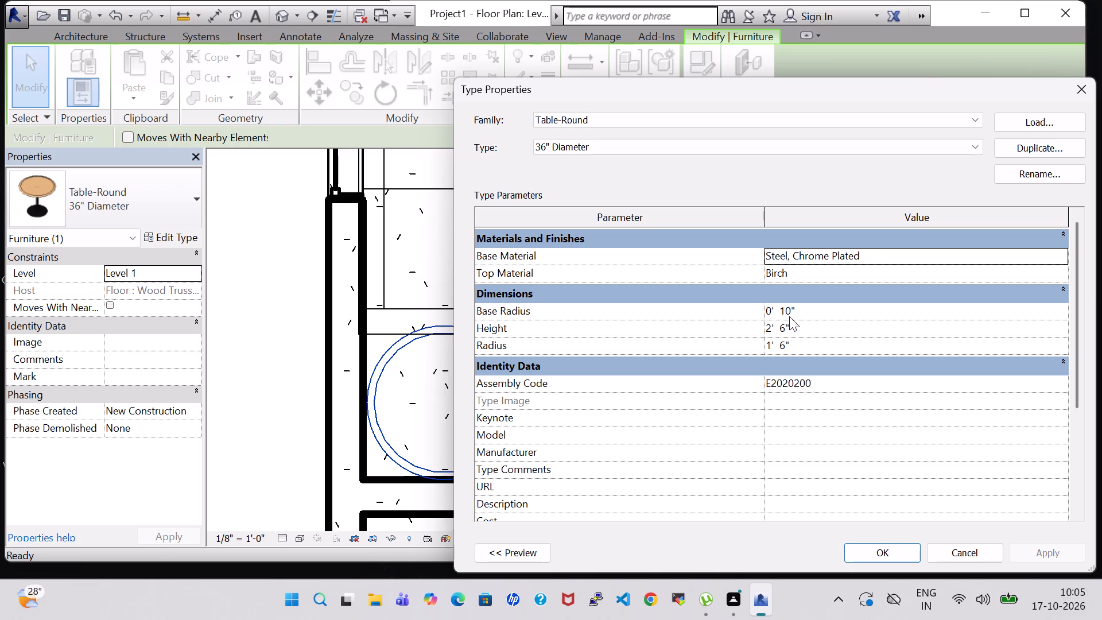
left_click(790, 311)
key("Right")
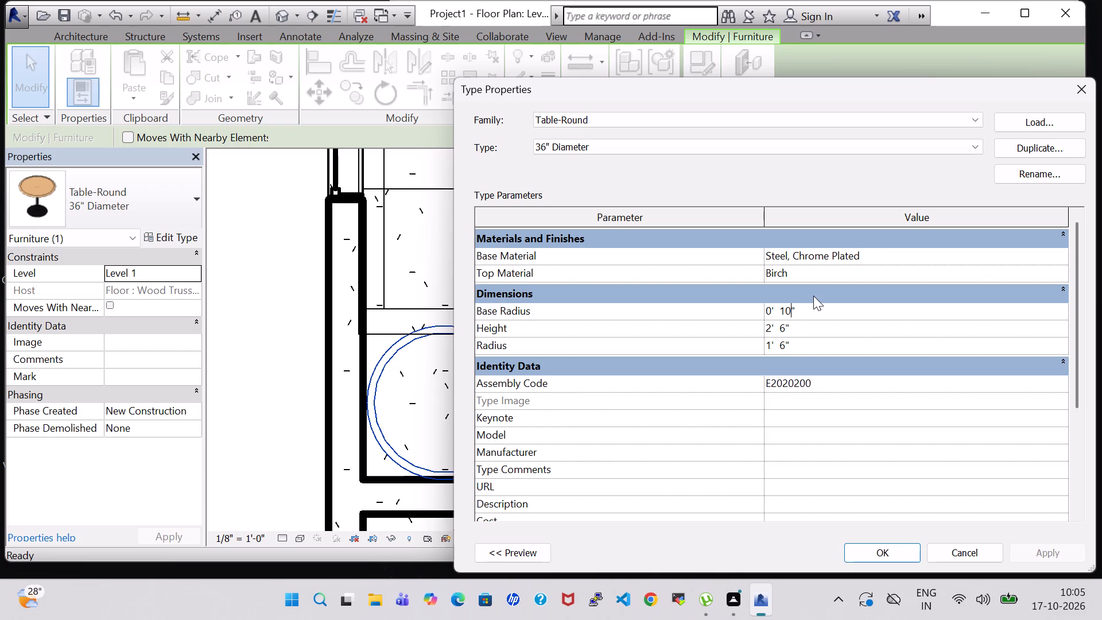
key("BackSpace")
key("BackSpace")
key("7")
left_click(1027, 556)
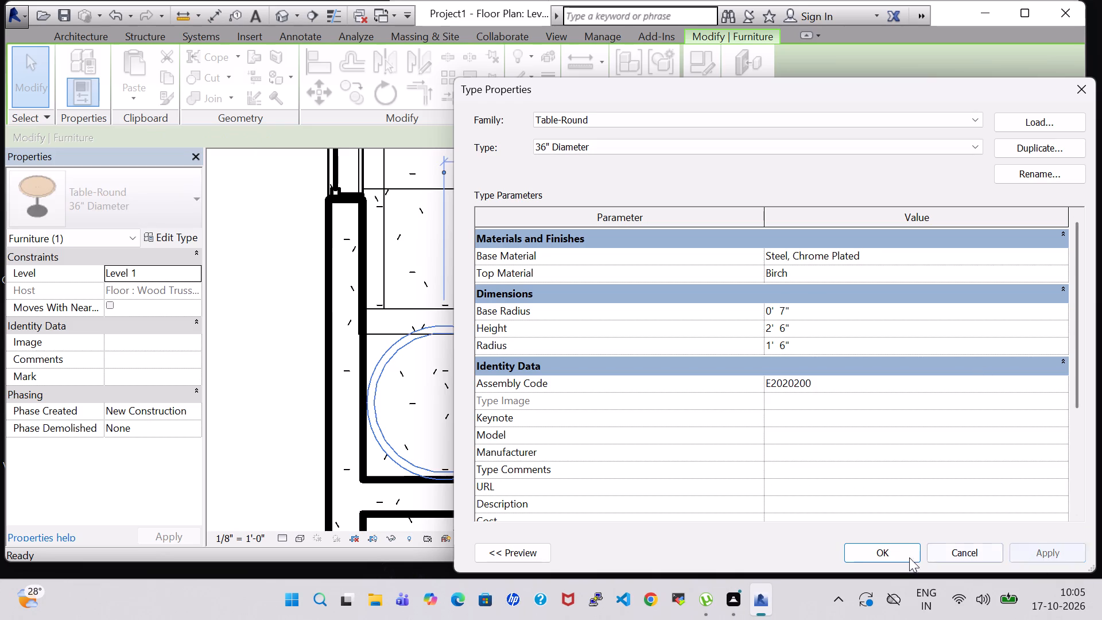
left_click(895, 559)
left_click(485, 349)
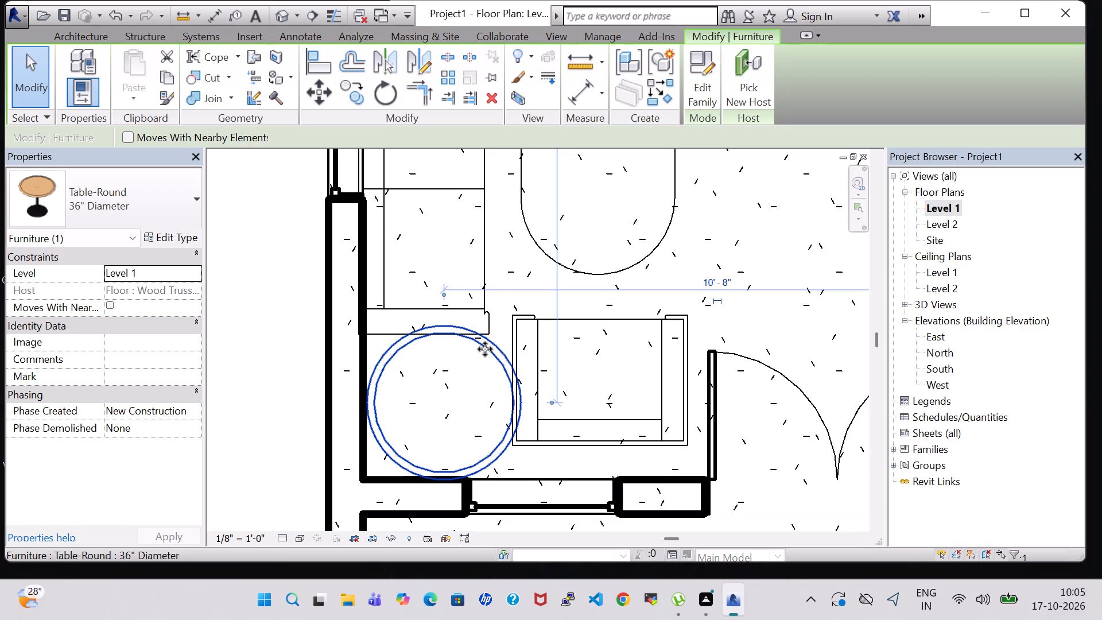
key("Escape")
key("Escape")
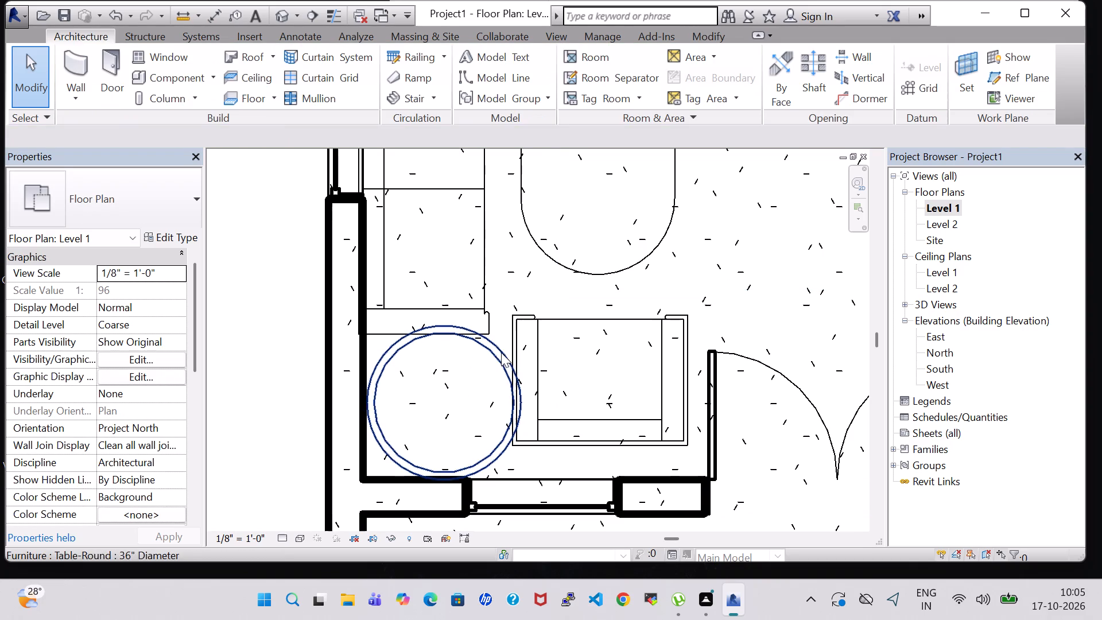
Set the base radius of the corner table's 36" Diameter type to 0' 10" and its radius to 1' 0".
left_click(501, 358)
left_click(166, 235)
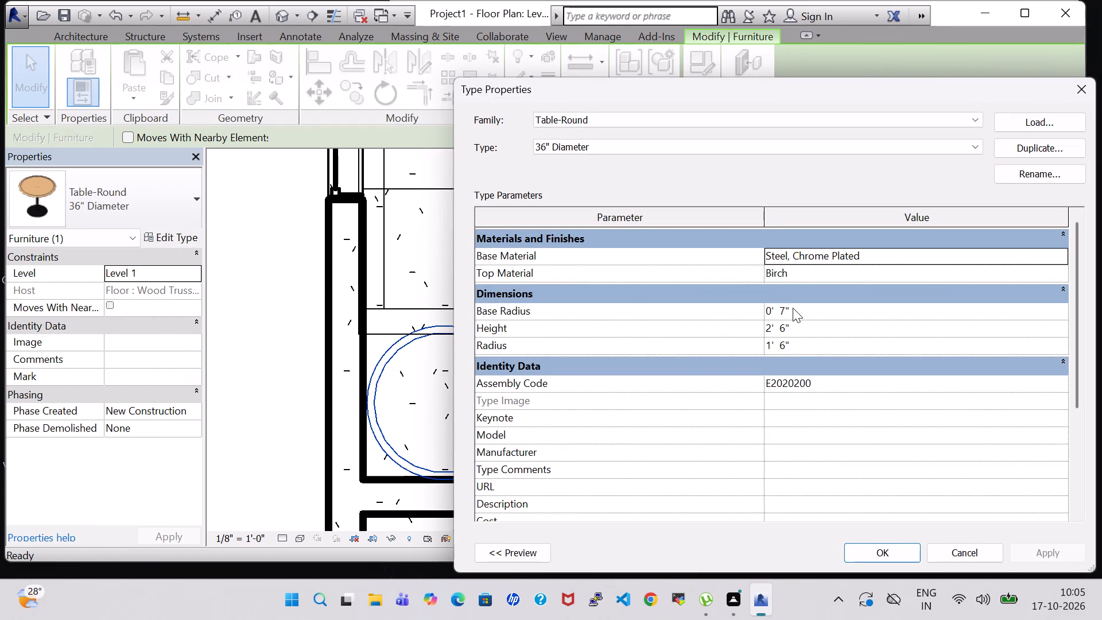
left_click(786, 307)
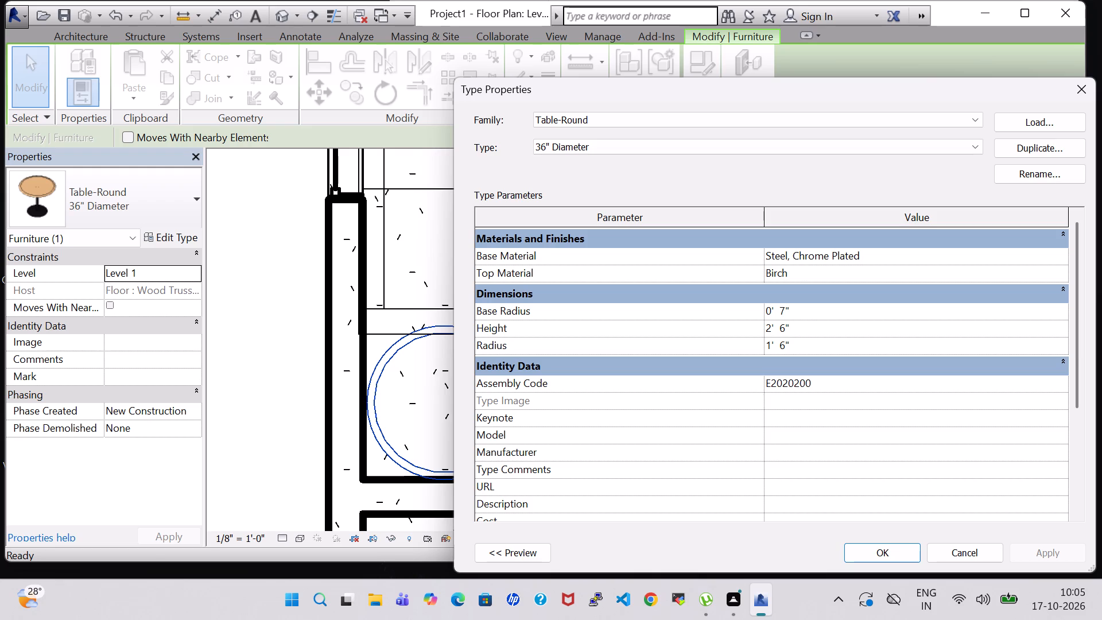
key("BackSpace")
type("10")
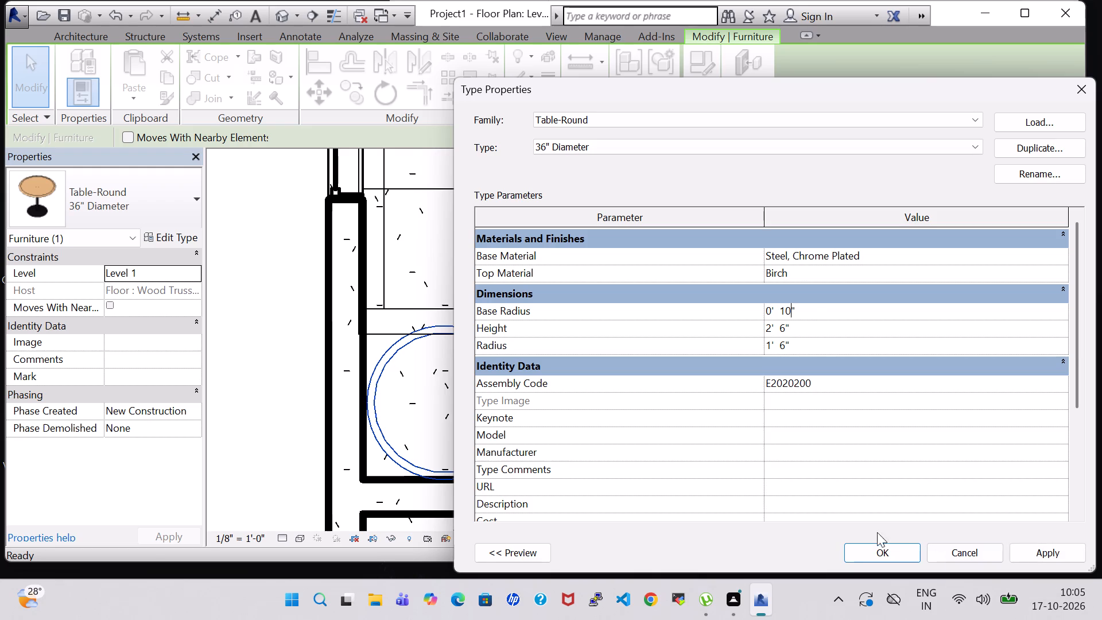
left_click(786, 340)
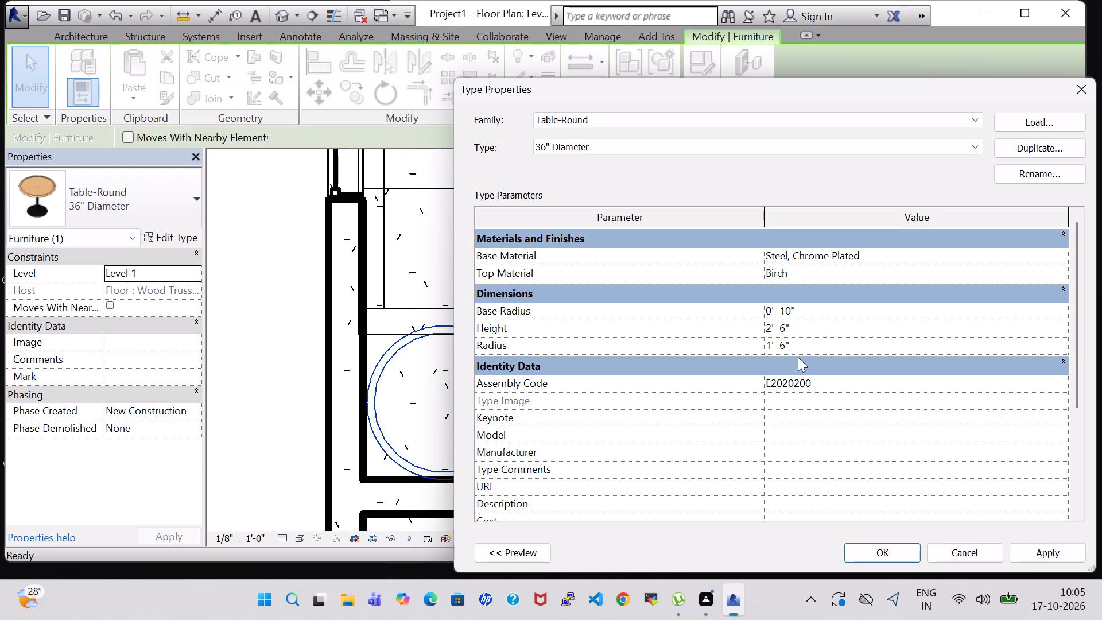
key("BackSpace")
key("0")
left_click(1057, 551)
left_click(864, 548)
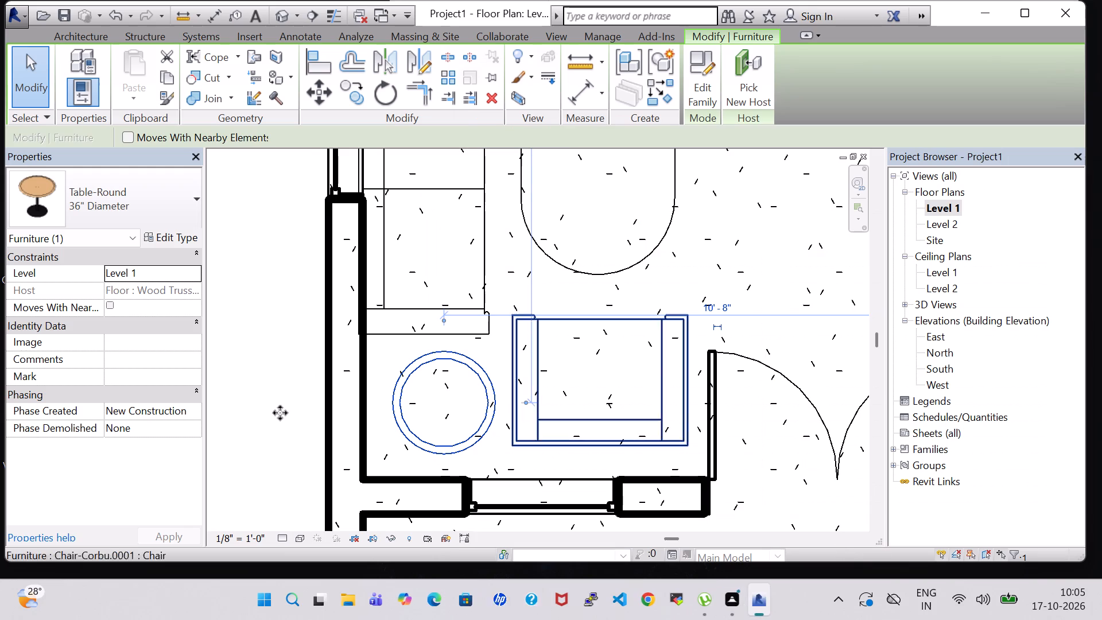
left_click(246, 367)
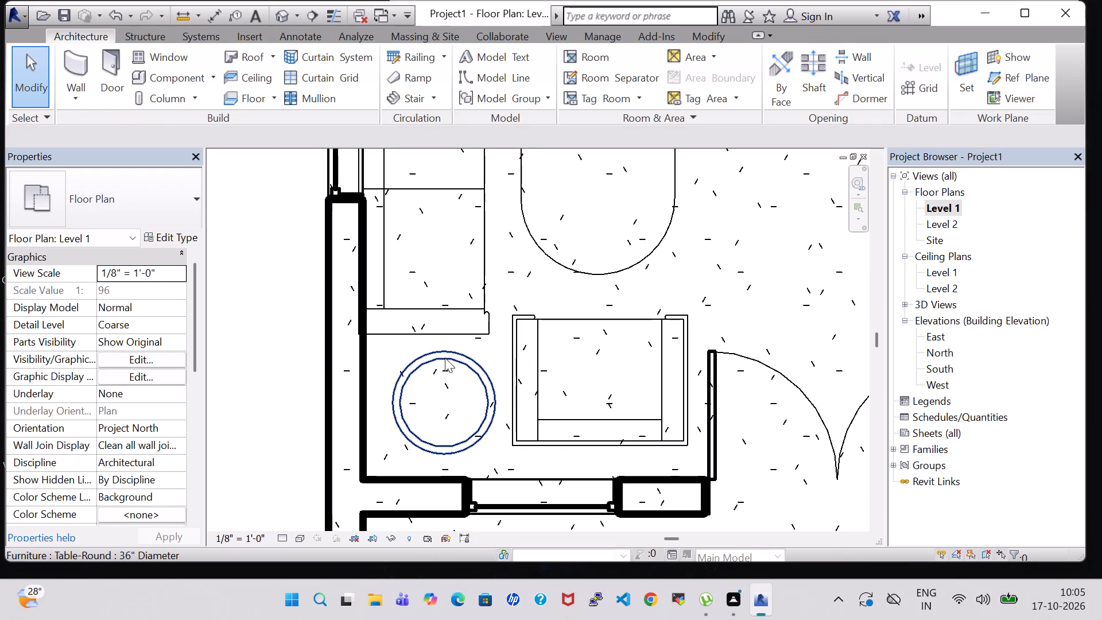
In the 3D view, nudge the round corner table slightly south and west, deeper into the Dinning/Living southwest corner.
left_click(285, 22)
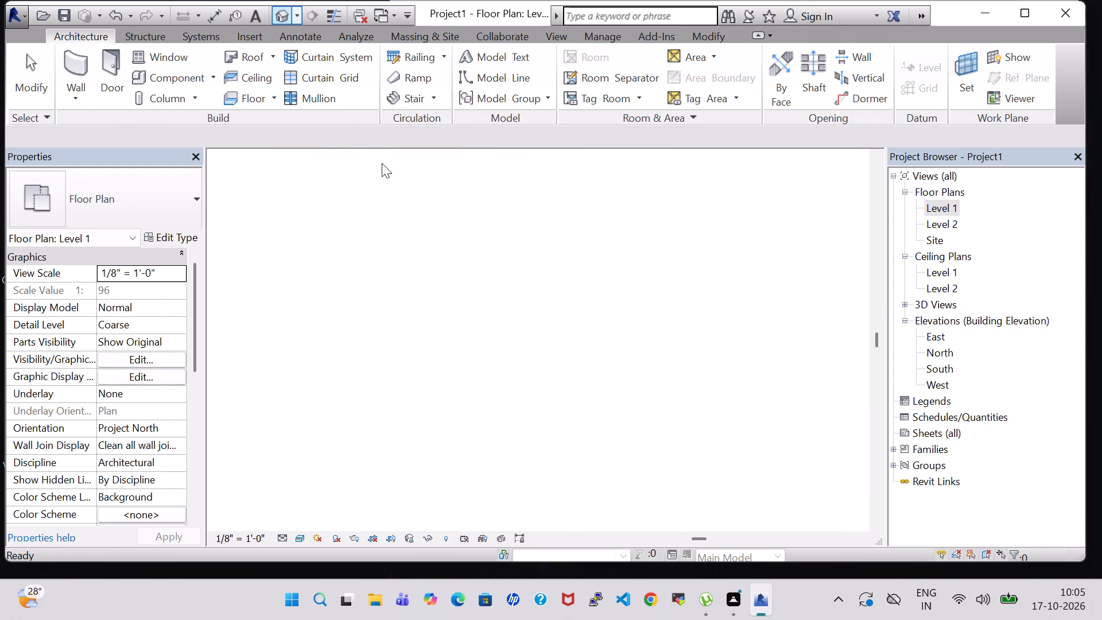
scroll(506, 266, "down", 2)
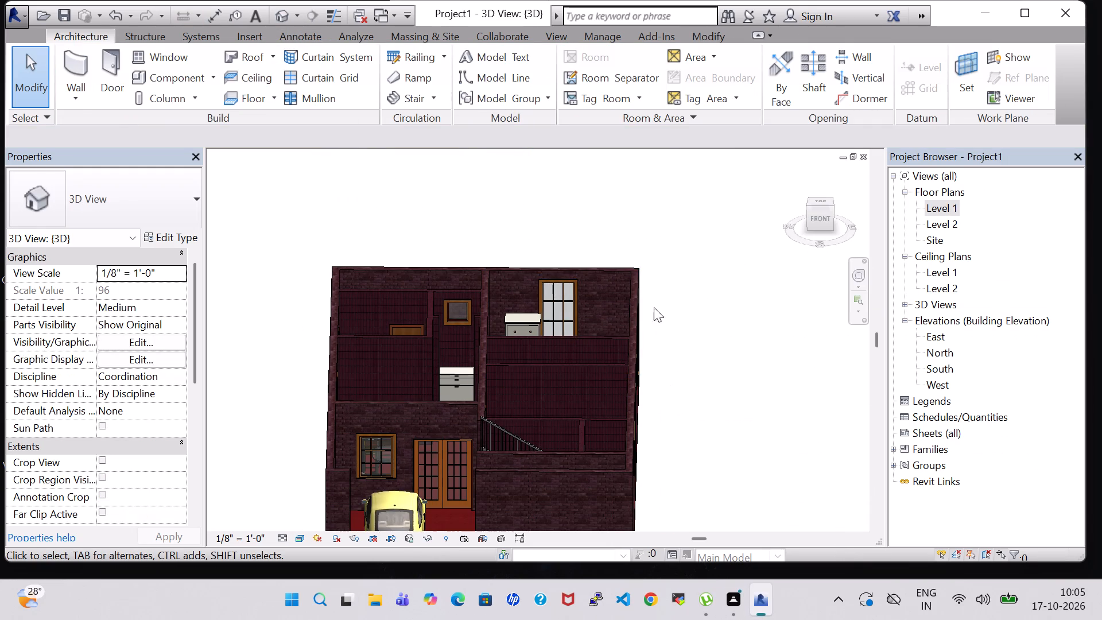
middle_click_drag(641, 225, 659, 329, "shift")
middle_click_drag(750, 361, 721, 337)
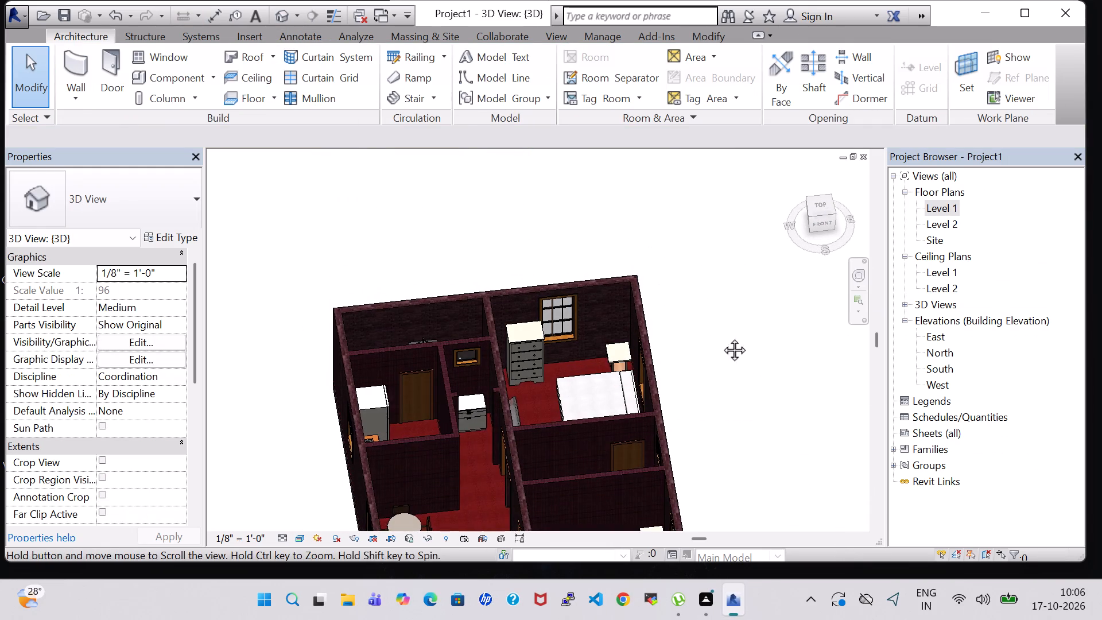
middle_click_drag(721, 337, 686, 235)
middle_click_drag(672, 236, 624, 424, "shift")
middle_click_drag(617, 406, 639, 360)
middle_click_drag(636, 360, 670, 290)
scroll(670, 290, "up", 5)
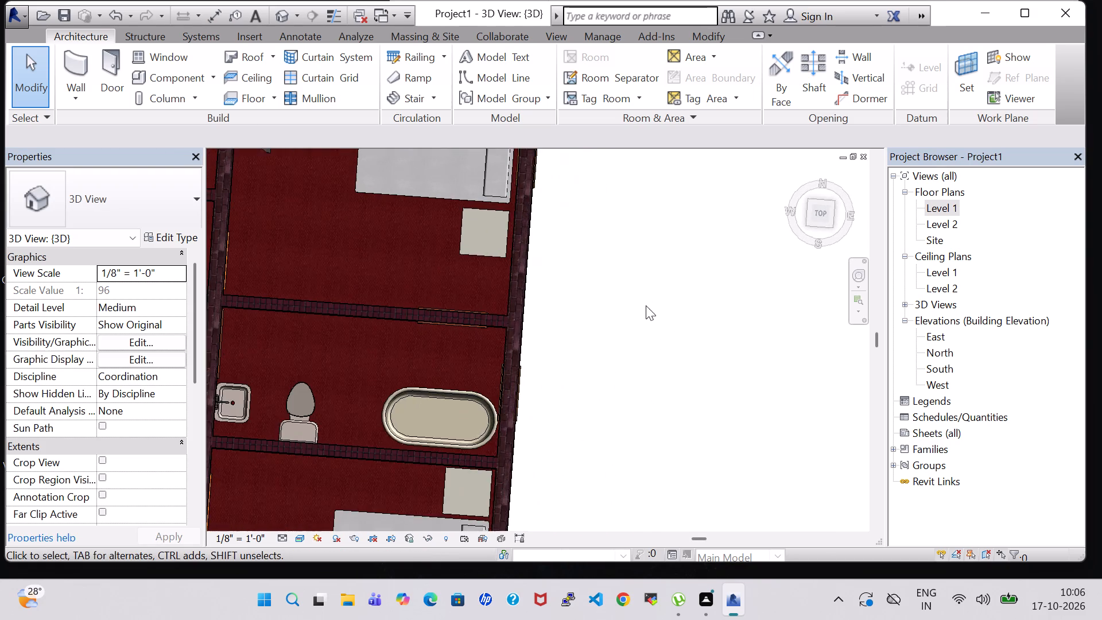
middle_click_drag(643, 308, 967, 175)
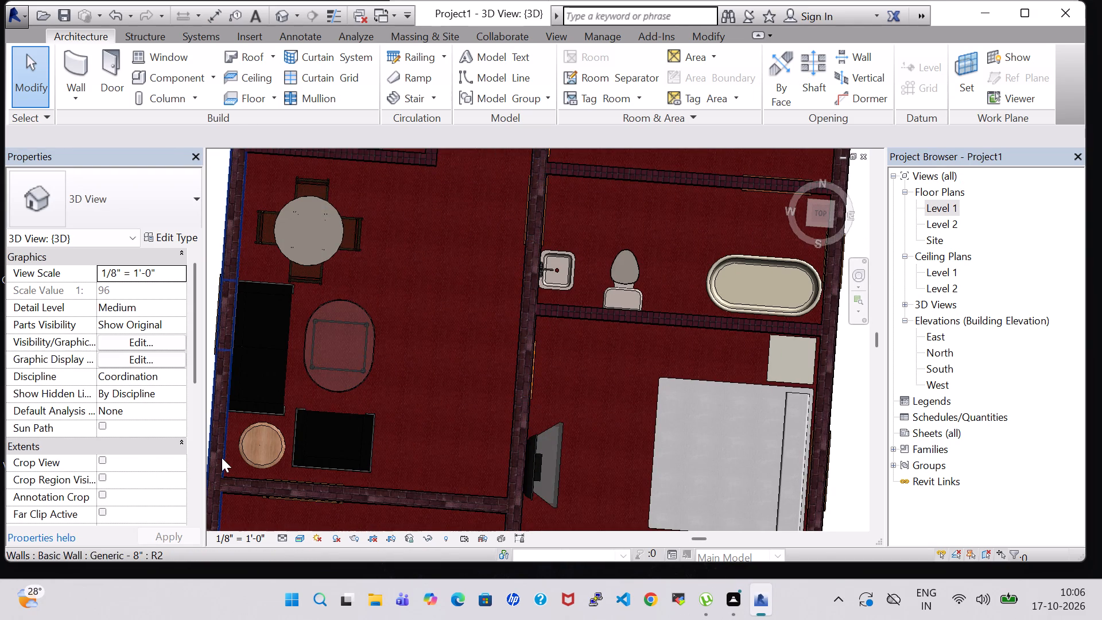
left_click(258, 444)
left_click(269, 427)
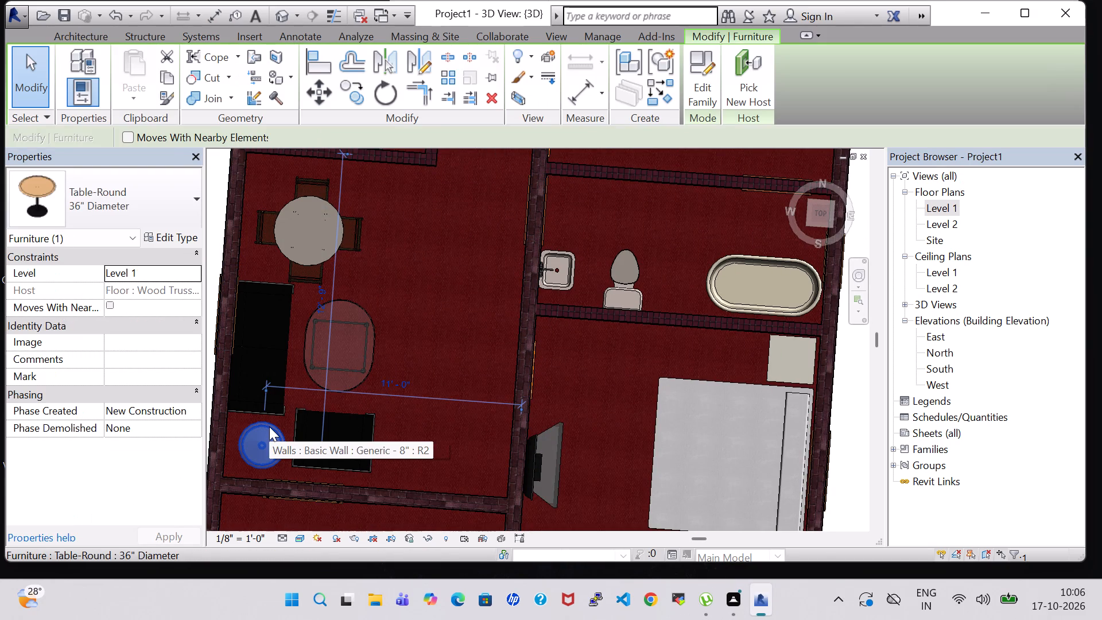
key("Down")
key("Down")
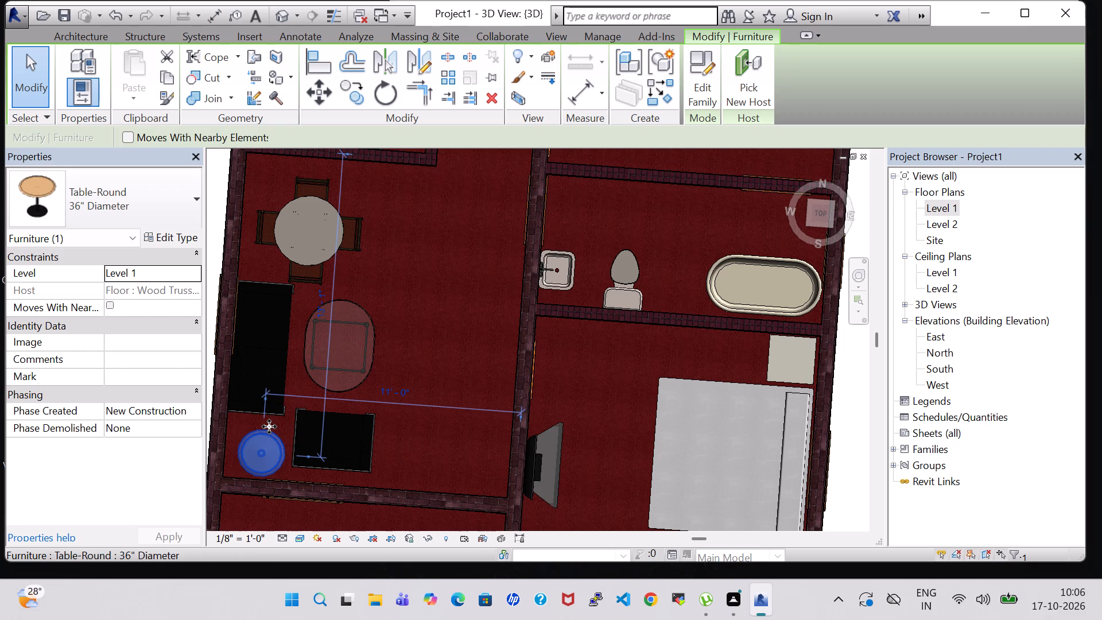
key("Left")
key("Left")
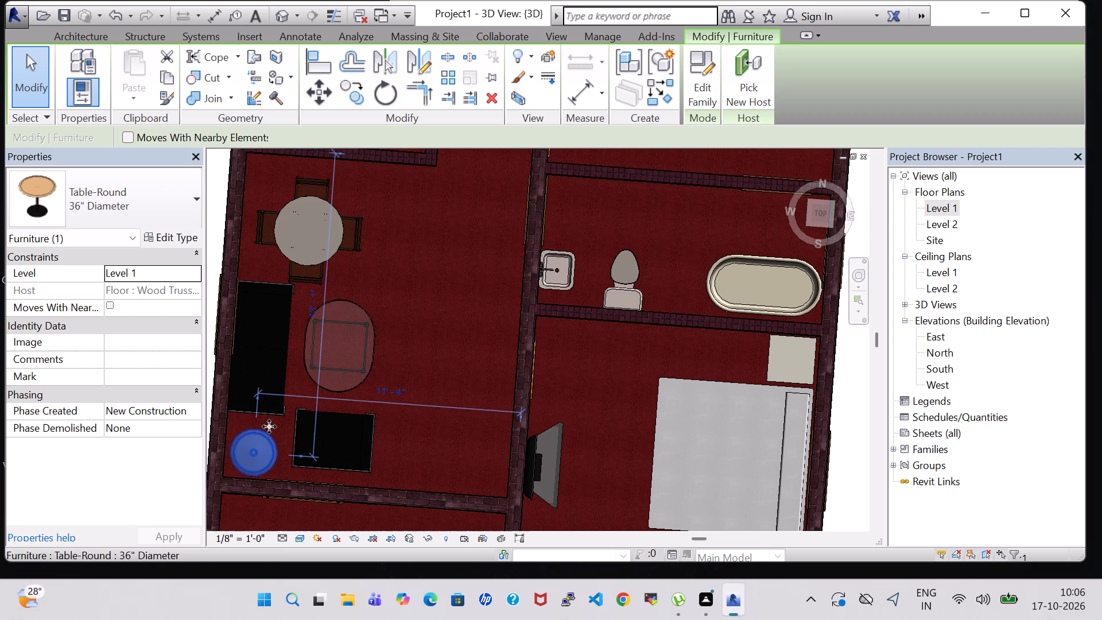
key("Up")
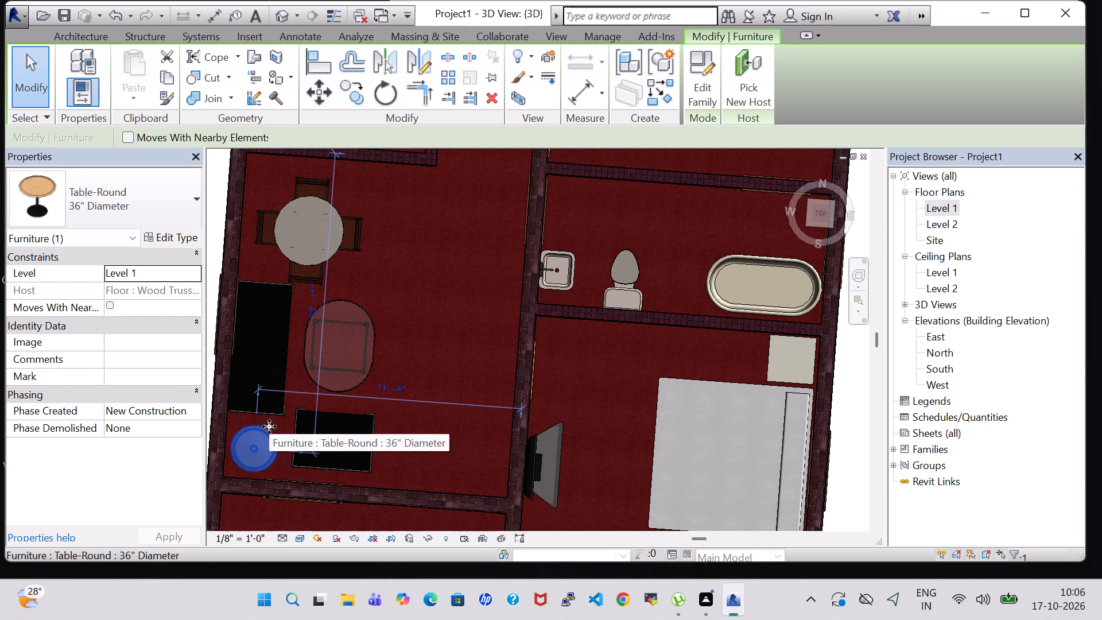
key("Left")
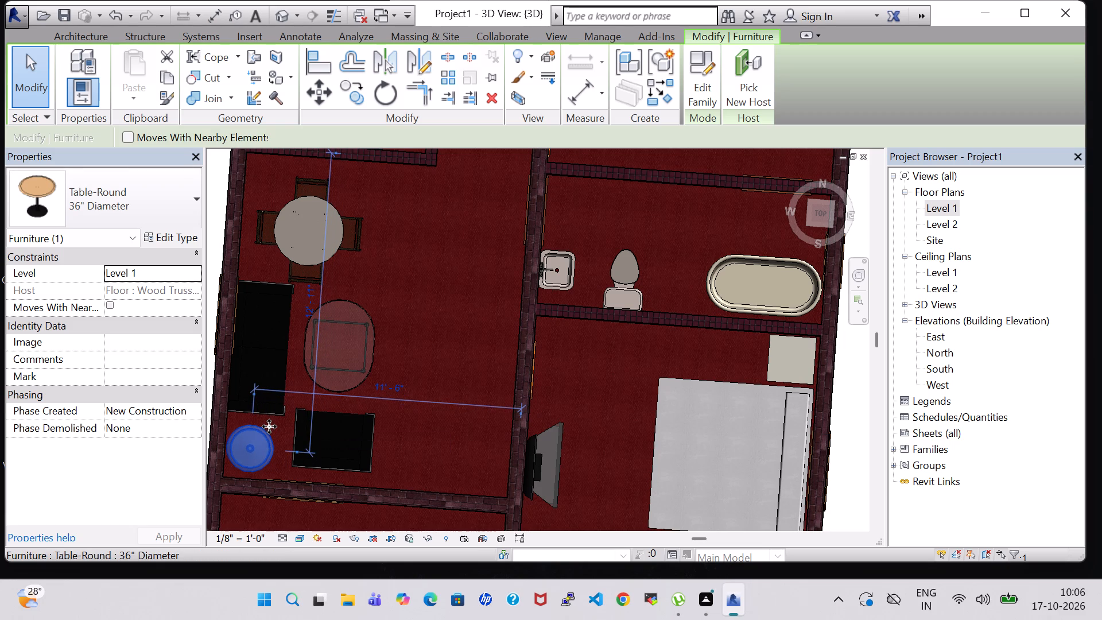
key("Right")
key("Down")
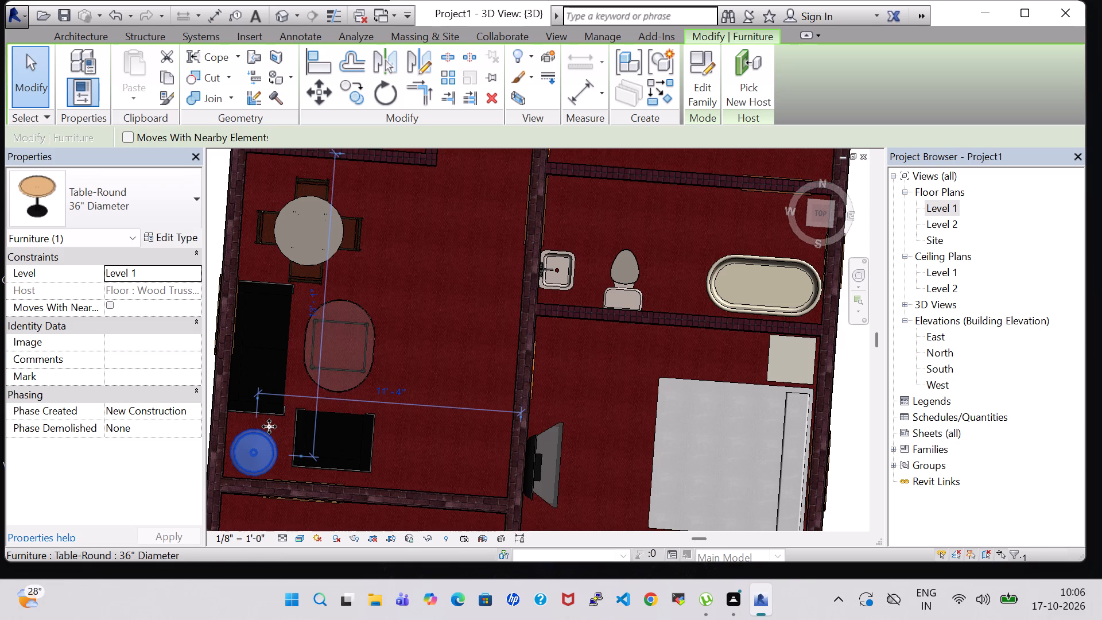
key("Left")
Nudge the Chair-Corbu armchair slightly south toward the Dinning/Living south wall.
left_click(342, 409)
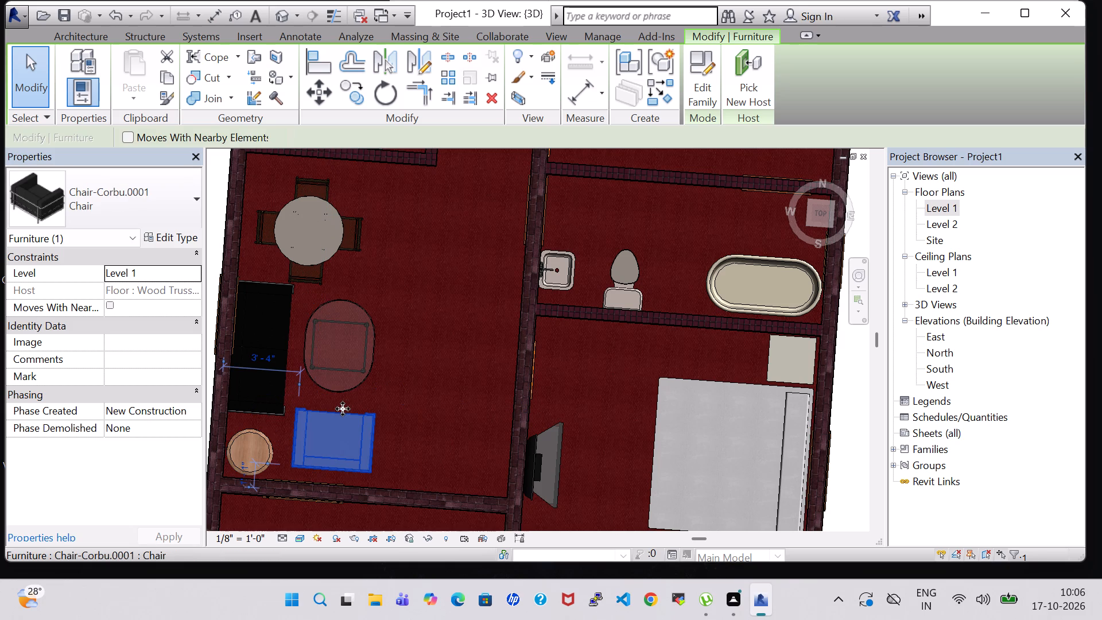
key("Down")
key("Down")
key("Down")
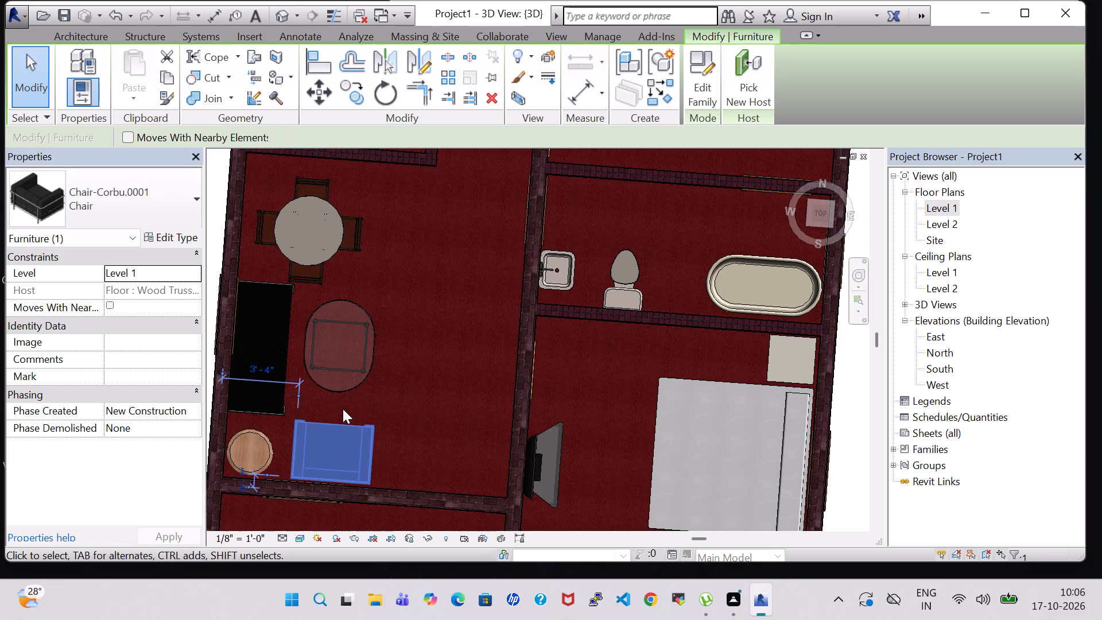
Nudge the Sofa-Corbu sofa slightly east, away from the west wall.
left_click(277, 294)
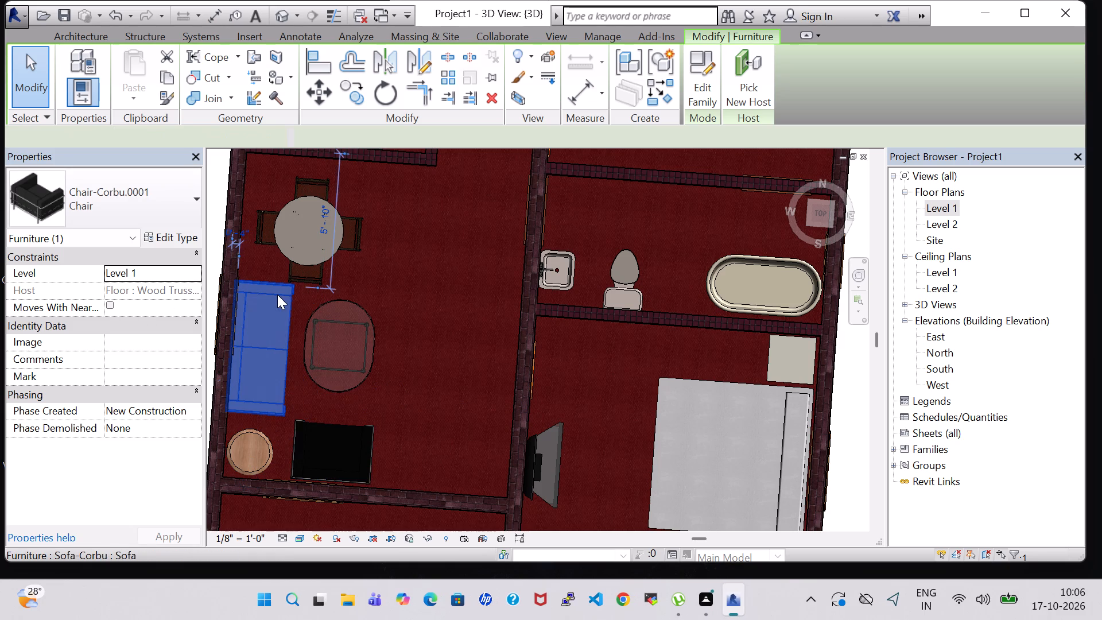
key("Right")
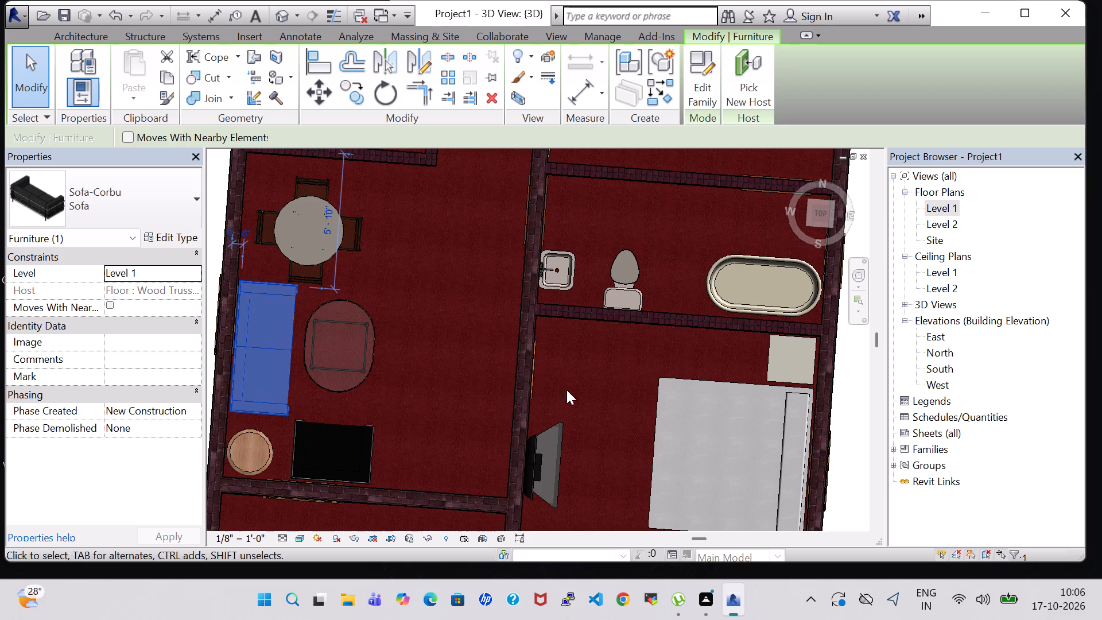
Nudge the oval table in front of the sofa slightly south.
left_click(361, 317)
key("Down")
key("Down")
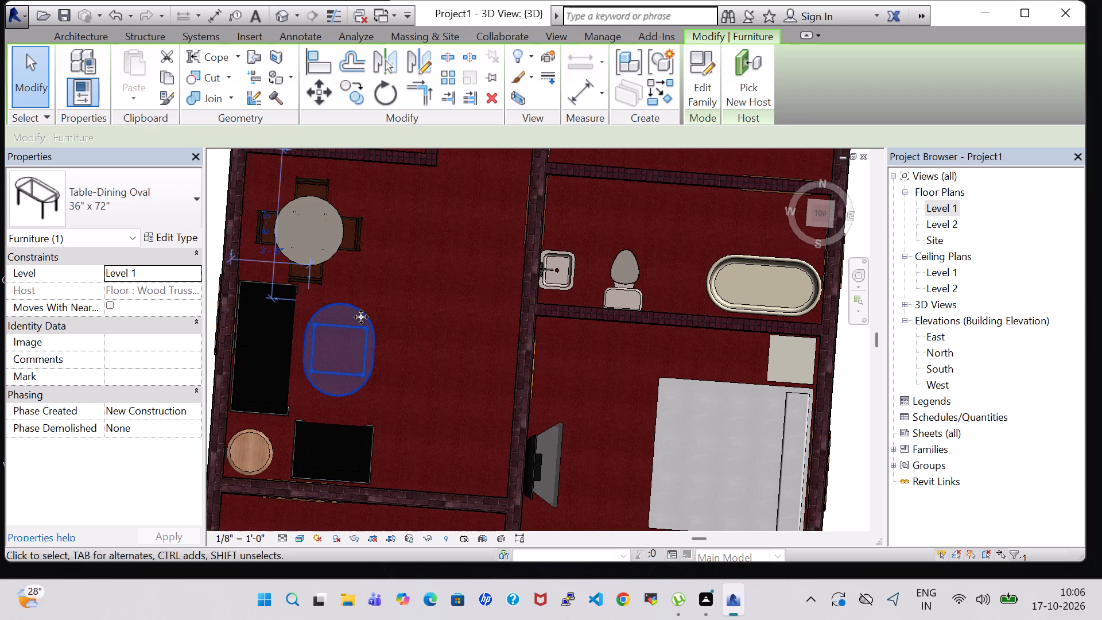
left_click(444, 342)
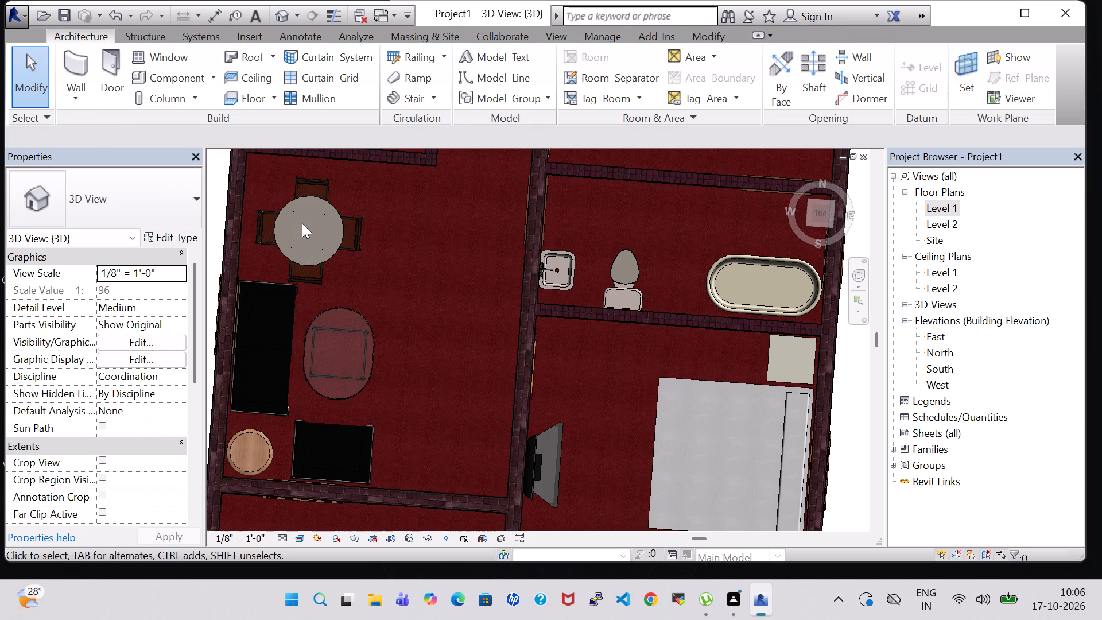
Nudge the round dining table with chairs east and slightly north, clear of the west wall and the sofa.
left_click(338, 208)
key("Right")
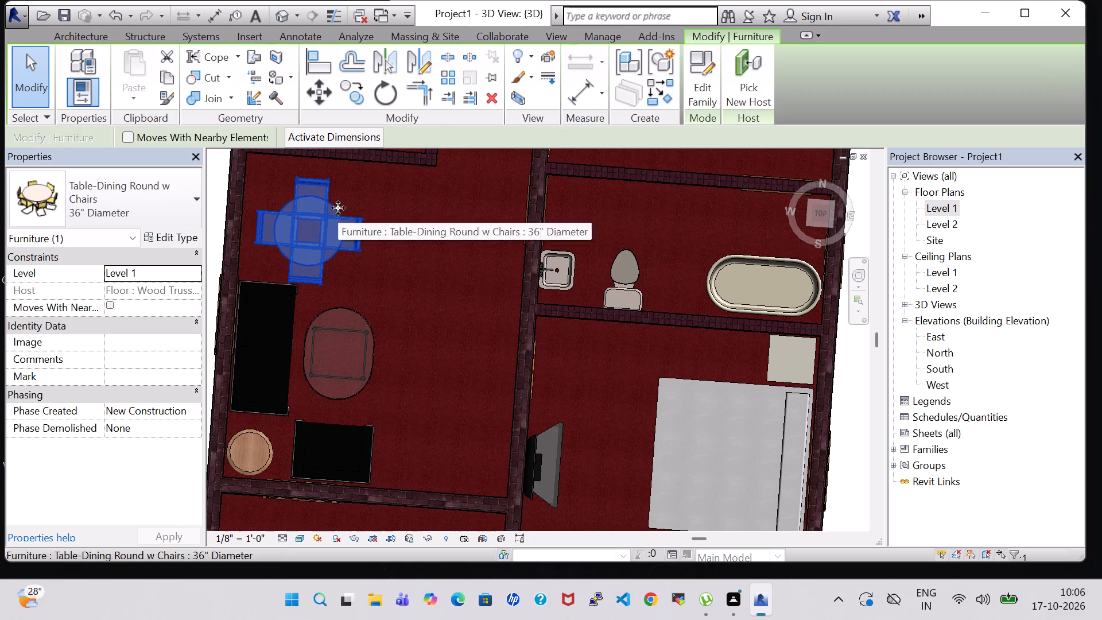
key("Right")
key("Right")
key("Right")
key("Right")
key("Left")
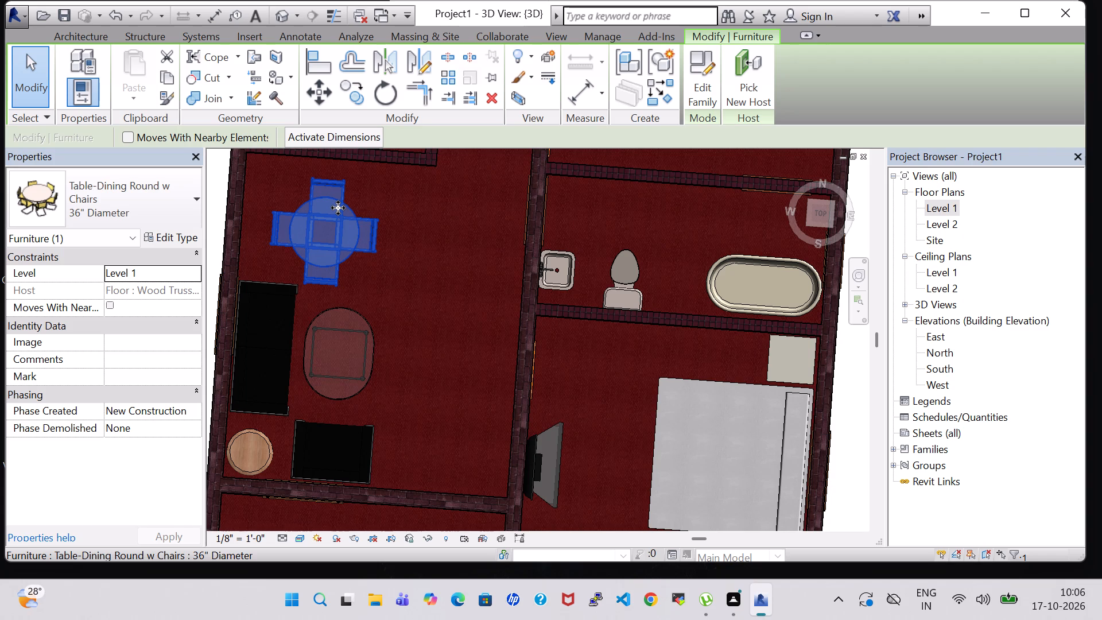
key("Right")
key("Right")
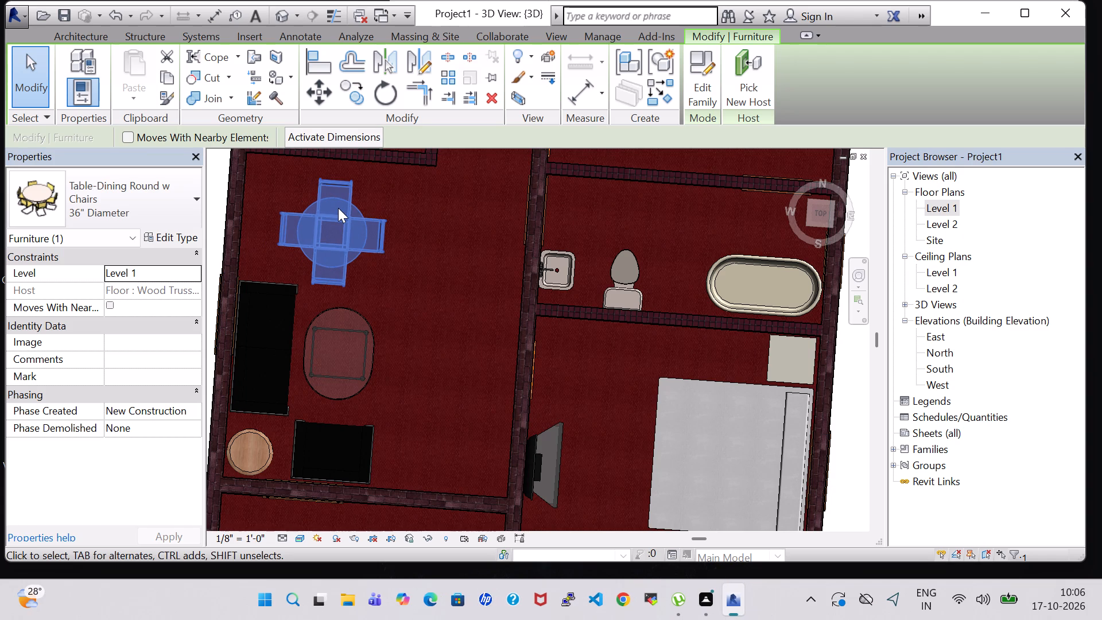
key("Up")
key("Up")
key("Up")
key("Right")
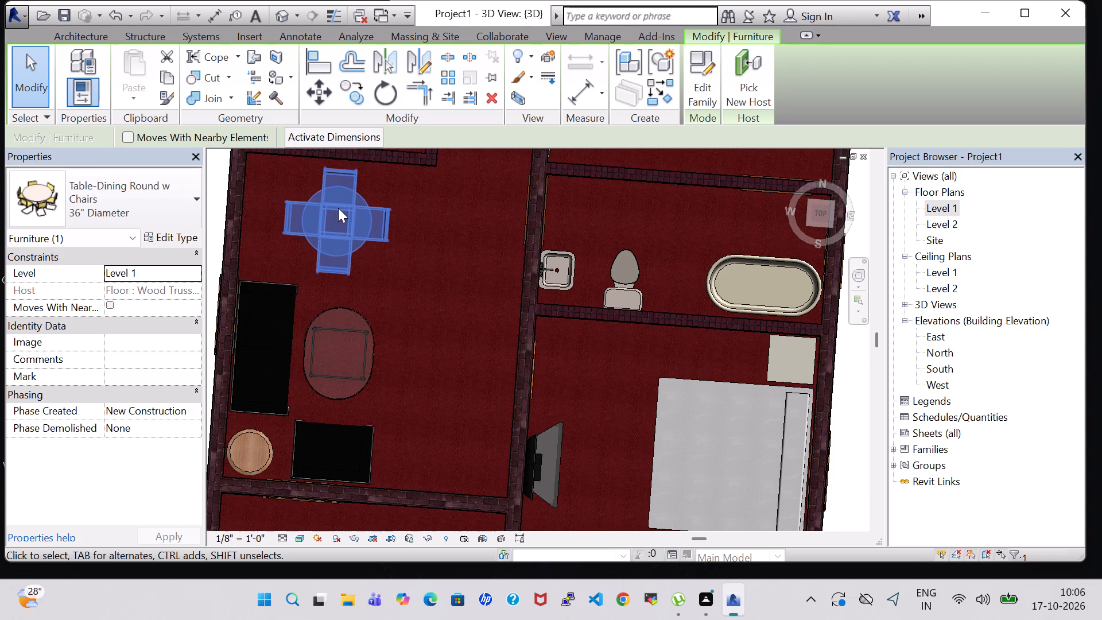
key("Down")
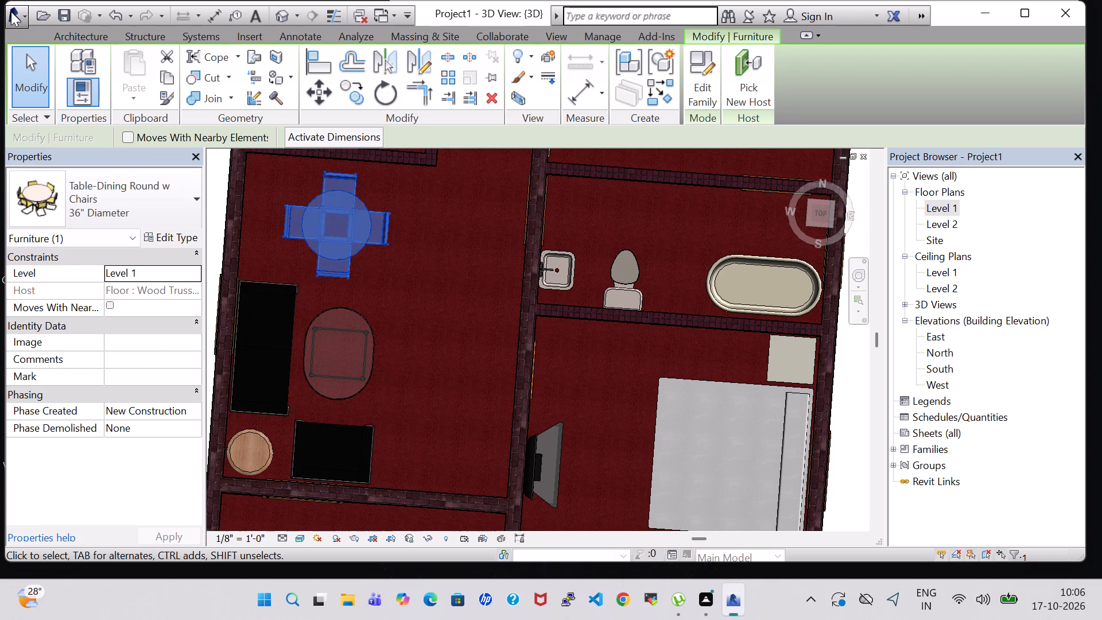
Return to the Level 1 floor plan and review the furniture layout across the whole floor.
double_click(936, 207)
scroll(725, 358, "down", 3)
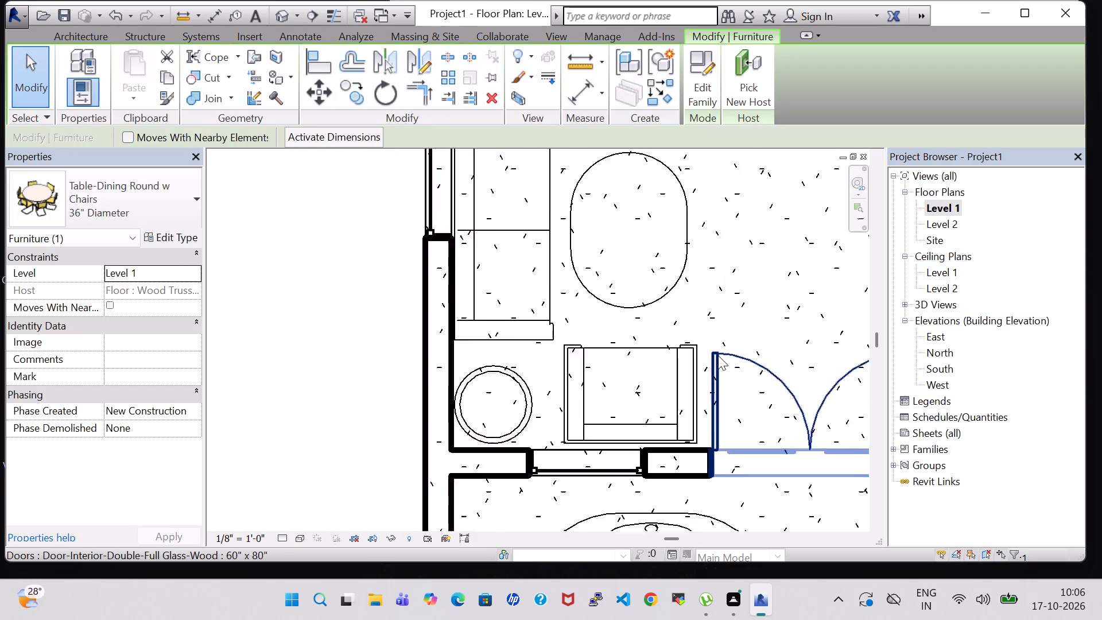
scroll(711, 338, "down", 3)
middle_click_drag(709, 283, 668, 305)
middle_click_drag(759, 286, 469, 365)
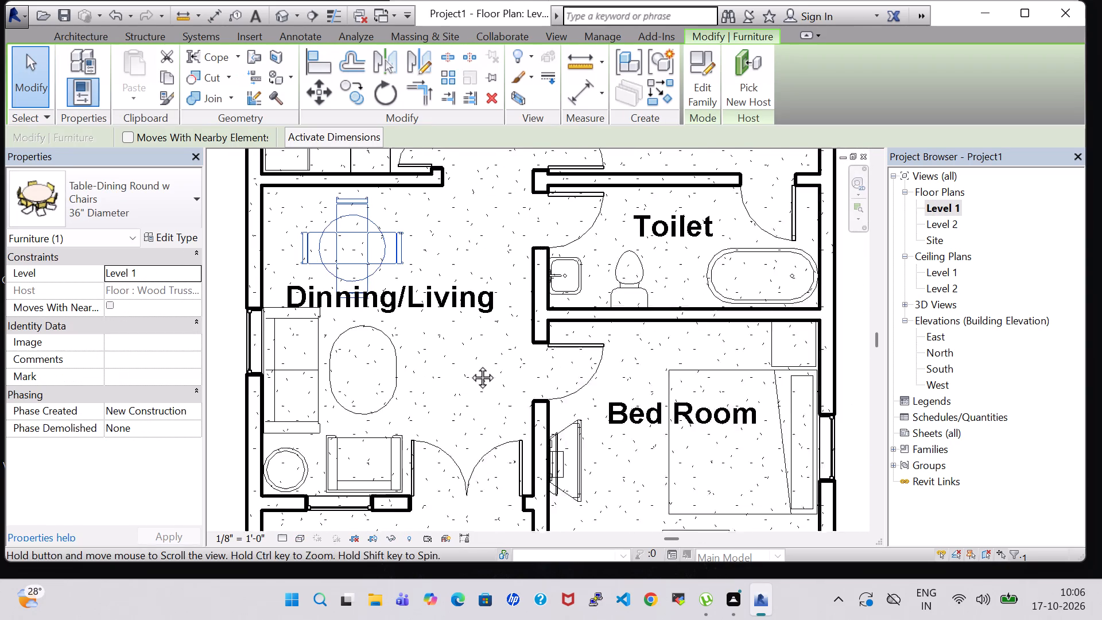
middle_click_drag(469, 365, 464, 365)
scroll(549, 381, "down", 2)
scroll(452, 342, "down", 5)
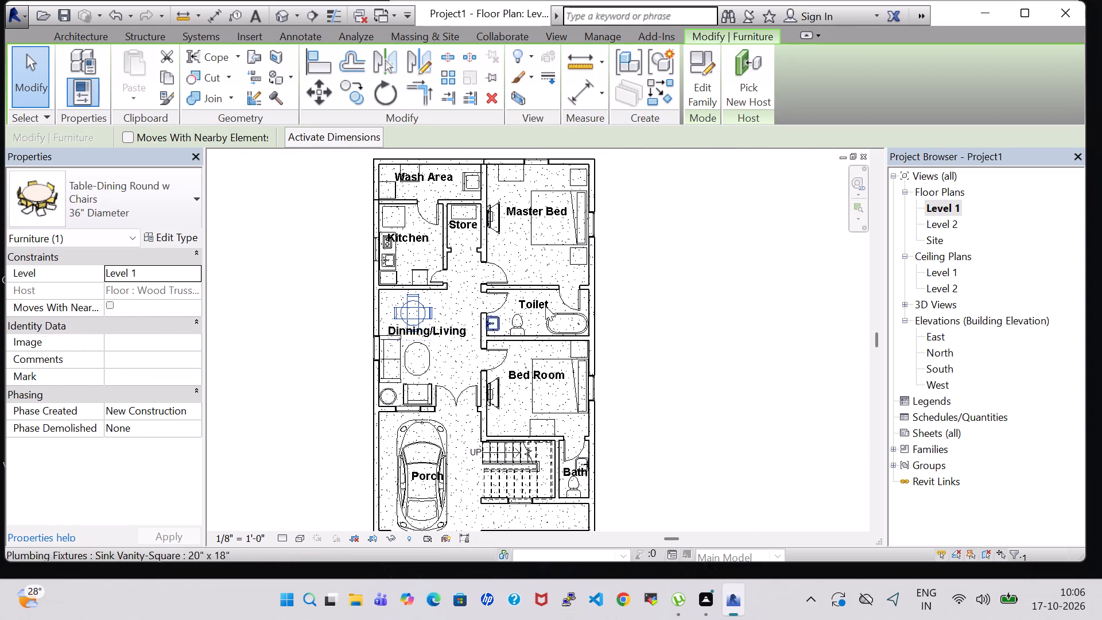
scroll(677, 297, "down", 1)
middle_click(677, 297)
scroll(669, 297, "up", 1)
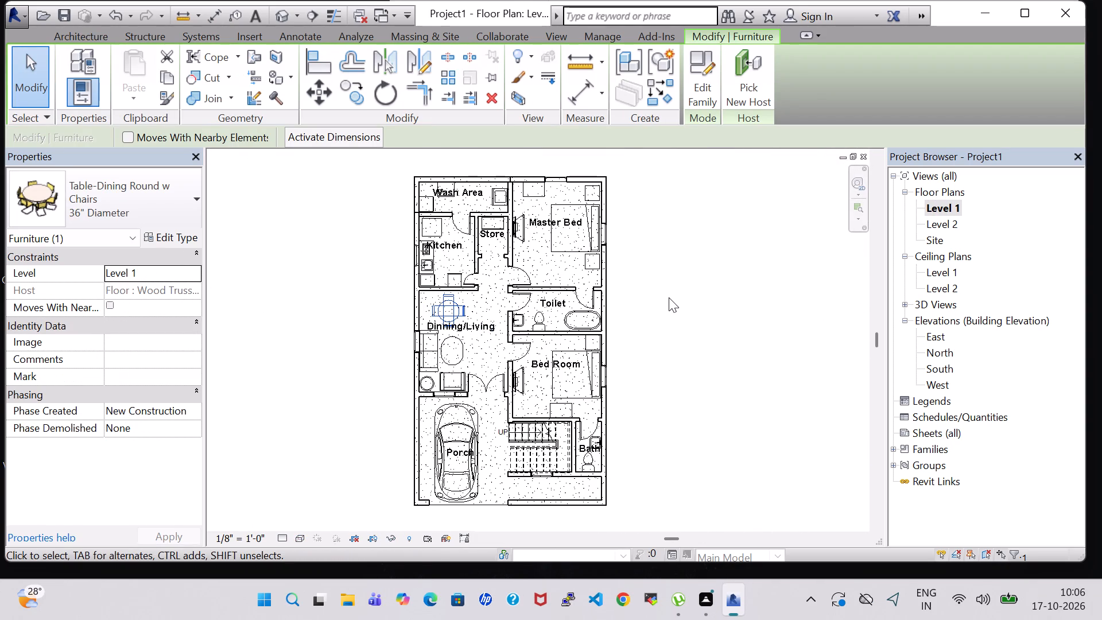
middle_click_drag(669, 297, 696, 297)
left_click(696, 297)
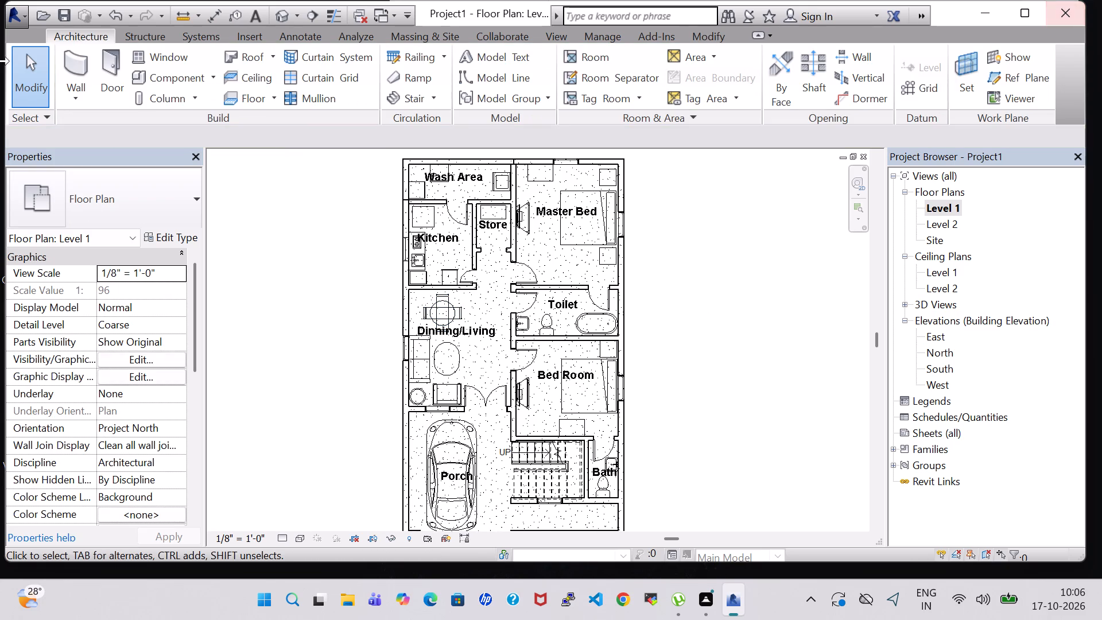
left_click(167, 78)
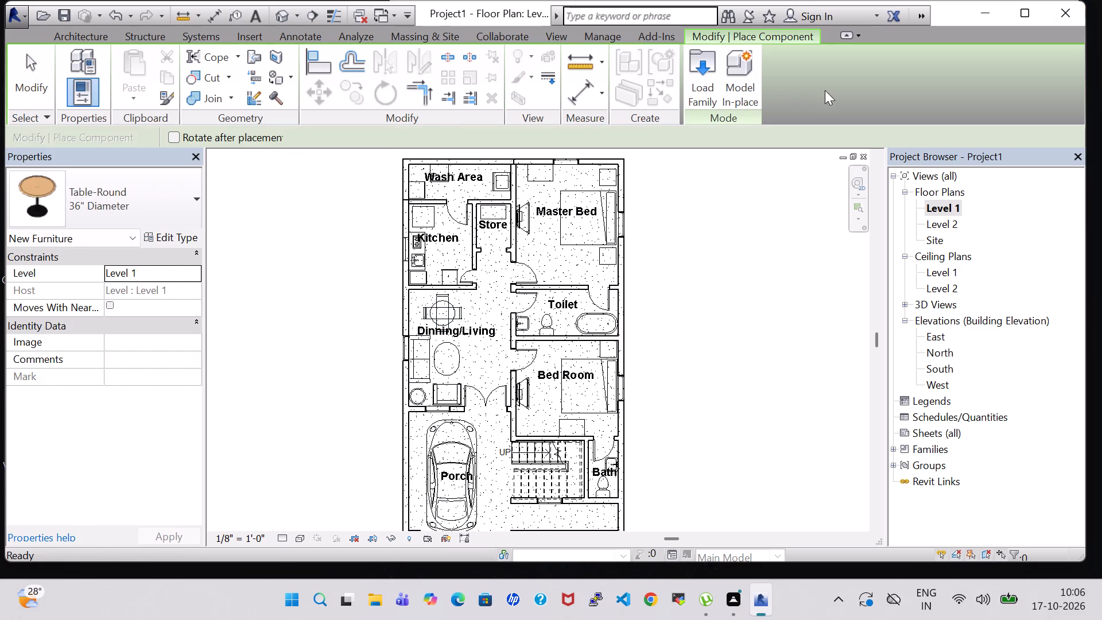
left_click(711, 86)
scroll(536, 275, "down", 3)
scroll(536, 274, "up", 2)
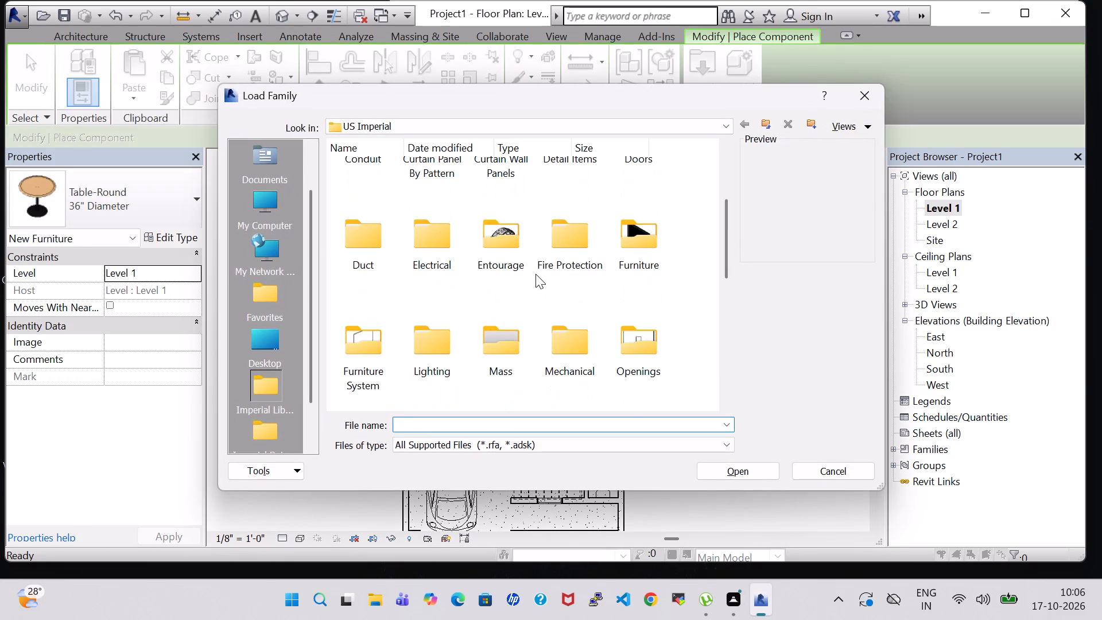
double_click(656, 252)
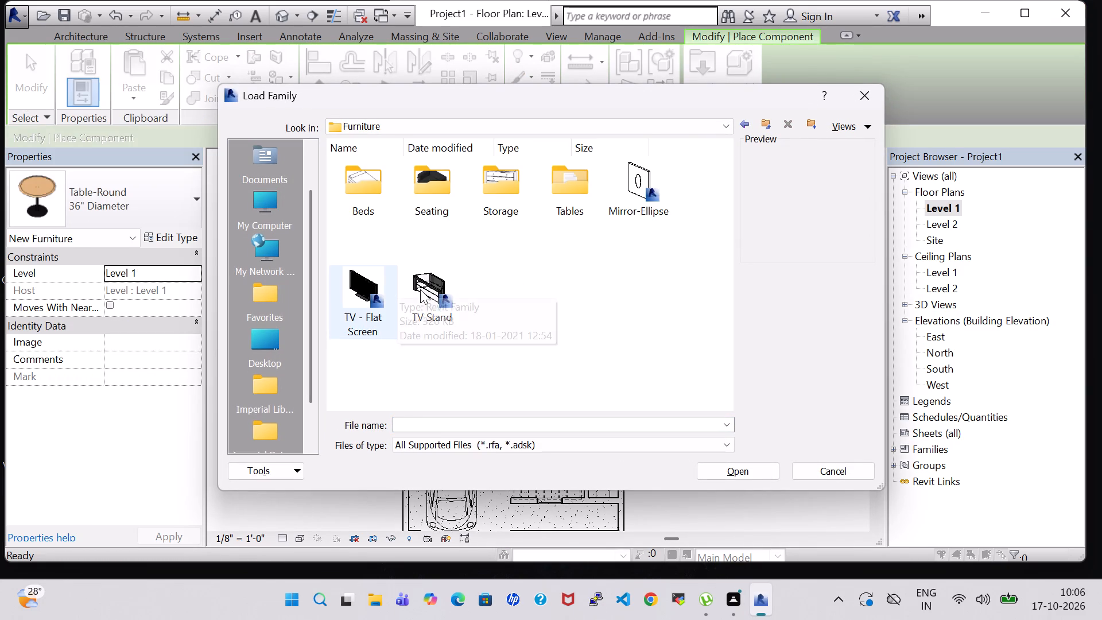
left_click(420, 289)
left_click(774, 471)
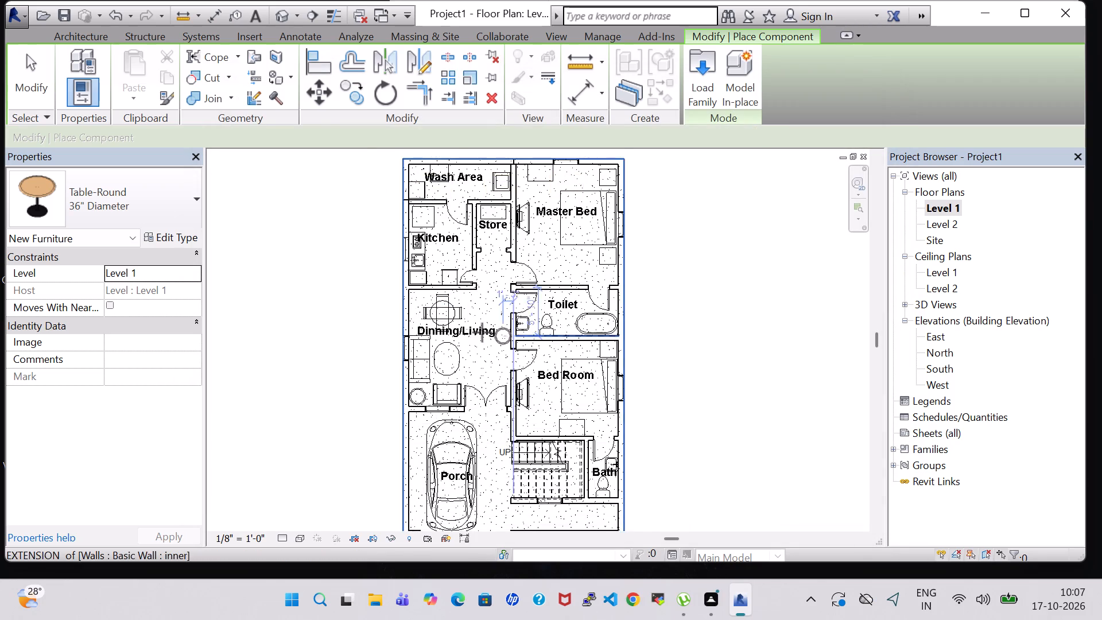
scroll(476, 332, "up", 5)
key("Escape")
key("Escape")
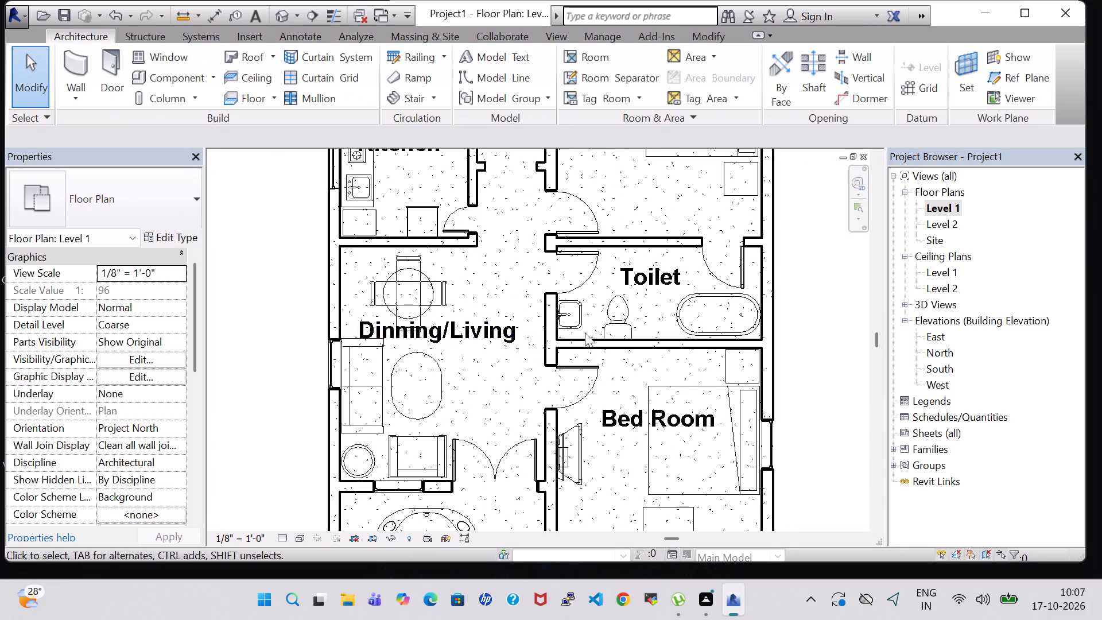
Copy the Bed Room's TV Stand and paste it in the Dinning/Living room near the wall shared with the Toilet.
scroll(631, 337, "down", 2)
left_click(593, 439)
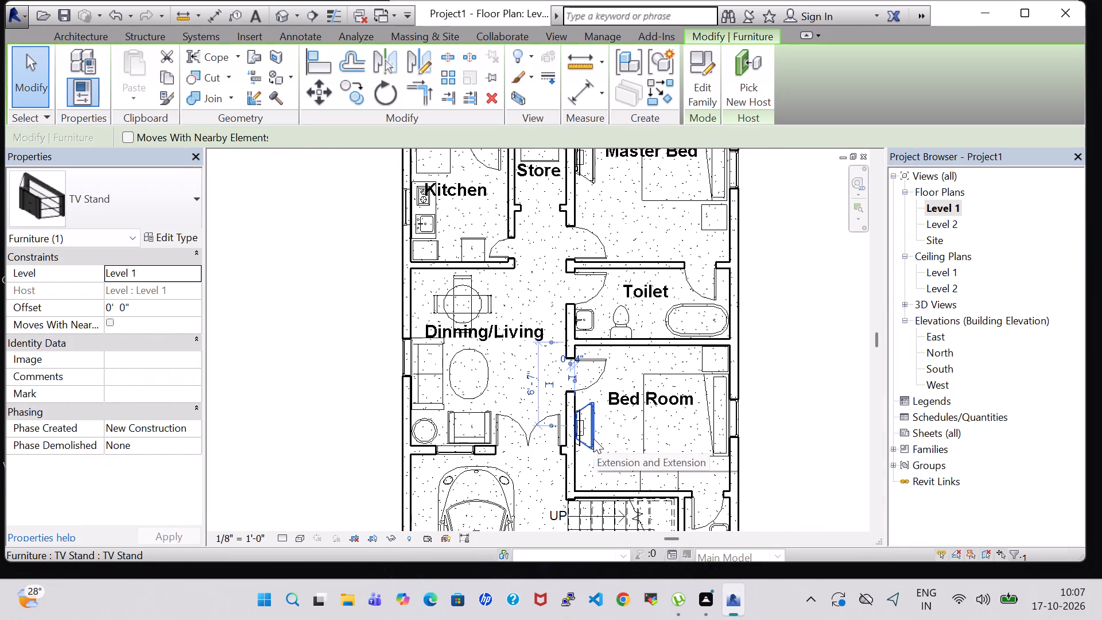
left_click(170, 84)
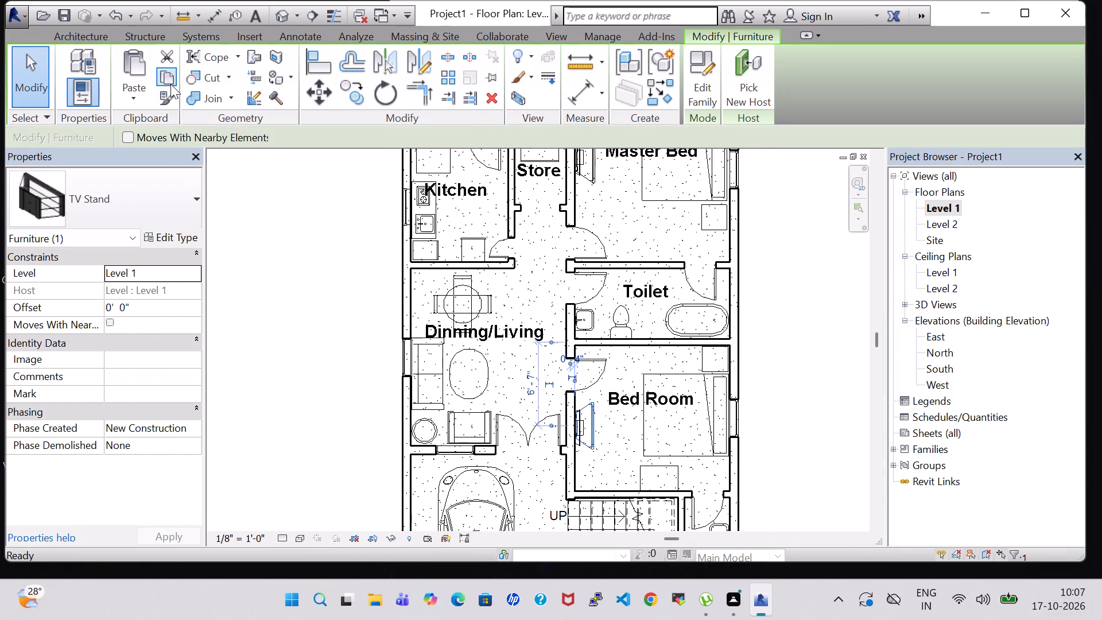
left_click(129, 88)
left_click(170, 124)
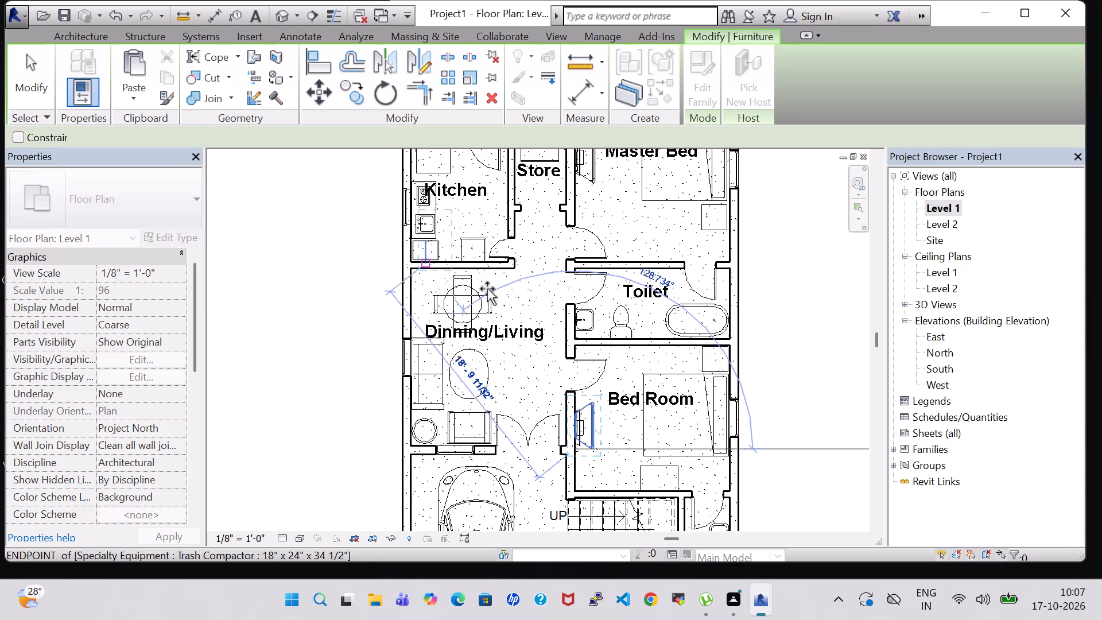
scroll(531, 331, "up", 7)
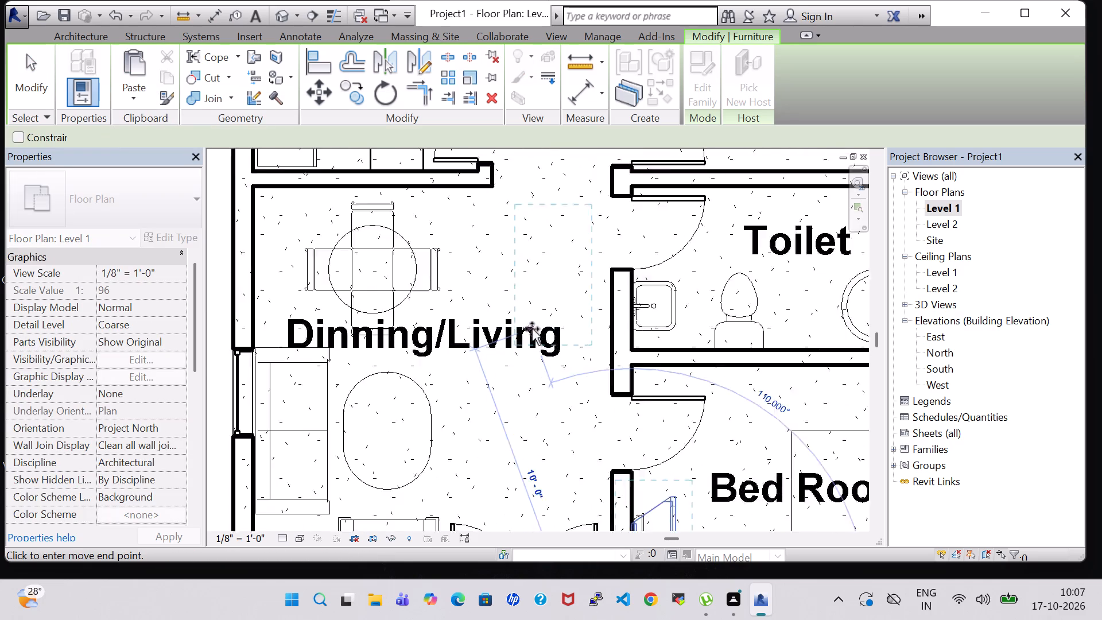
scroll(532, 329, "up", 1)
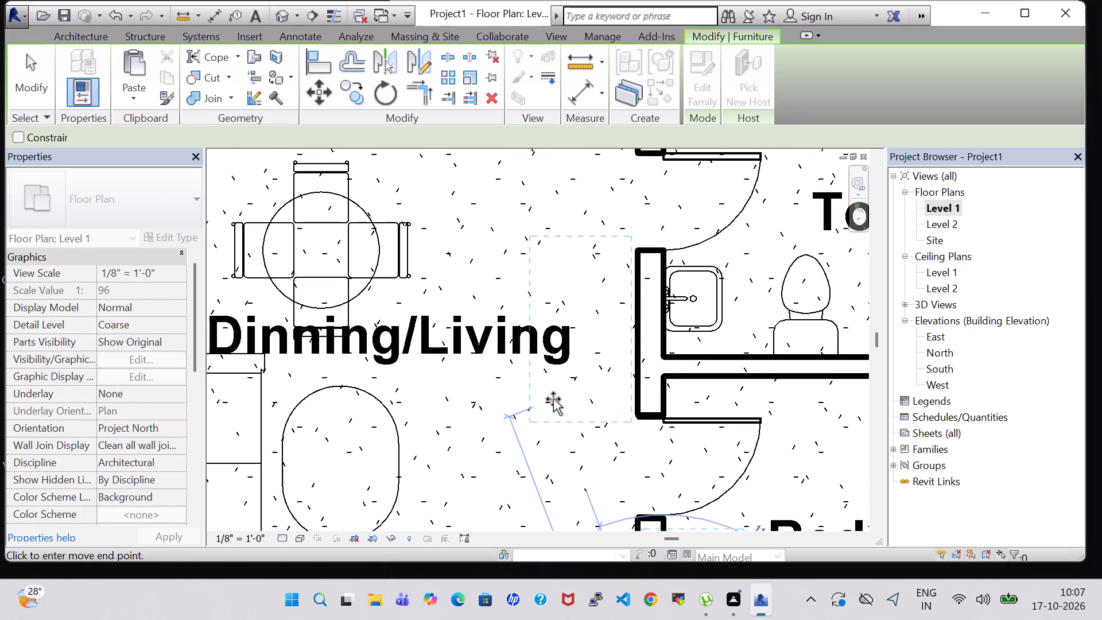
left_click(557, 403)
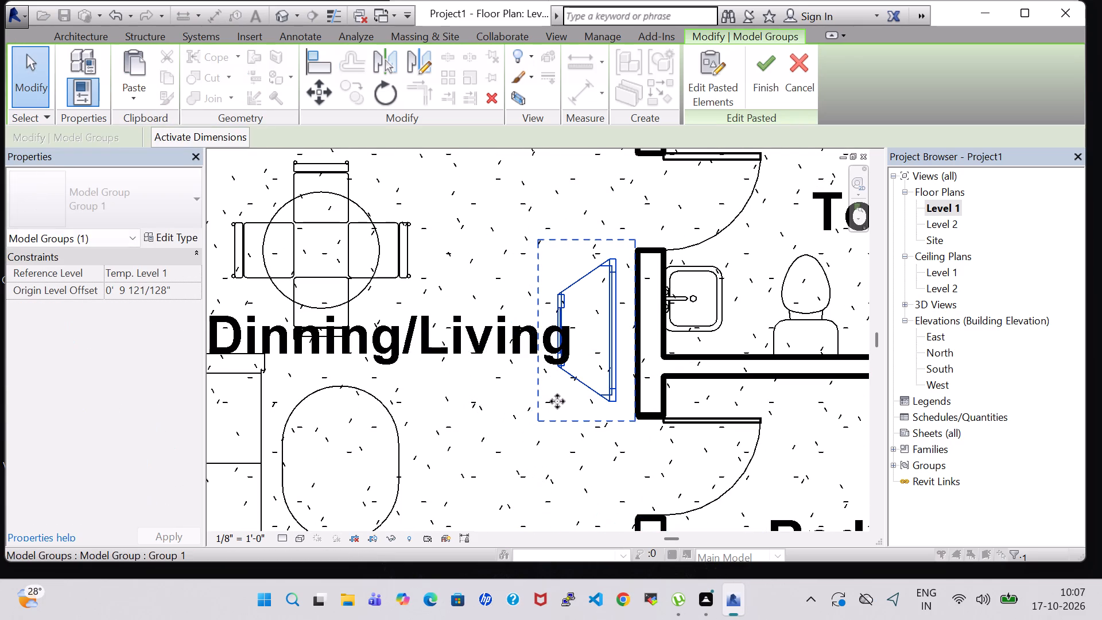
key("Escape")
key("Escape")
Rotate the pasted TV Stand 180° to face the living room and nudge it east until its back meets the Toilet wall.
left_click(619, 283)
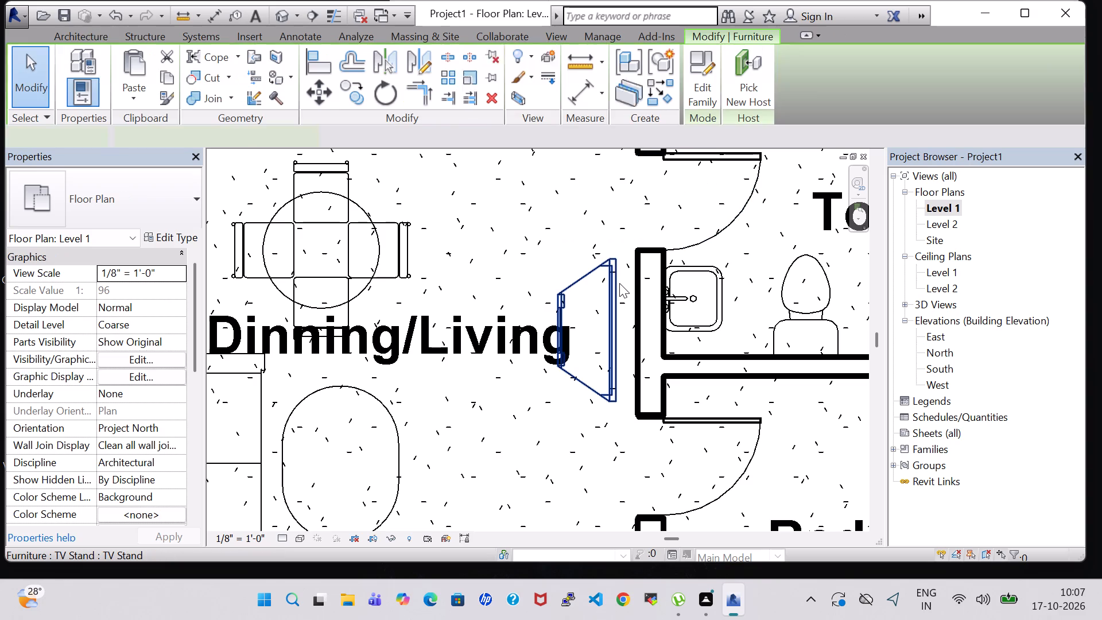
key("space")
key("space")
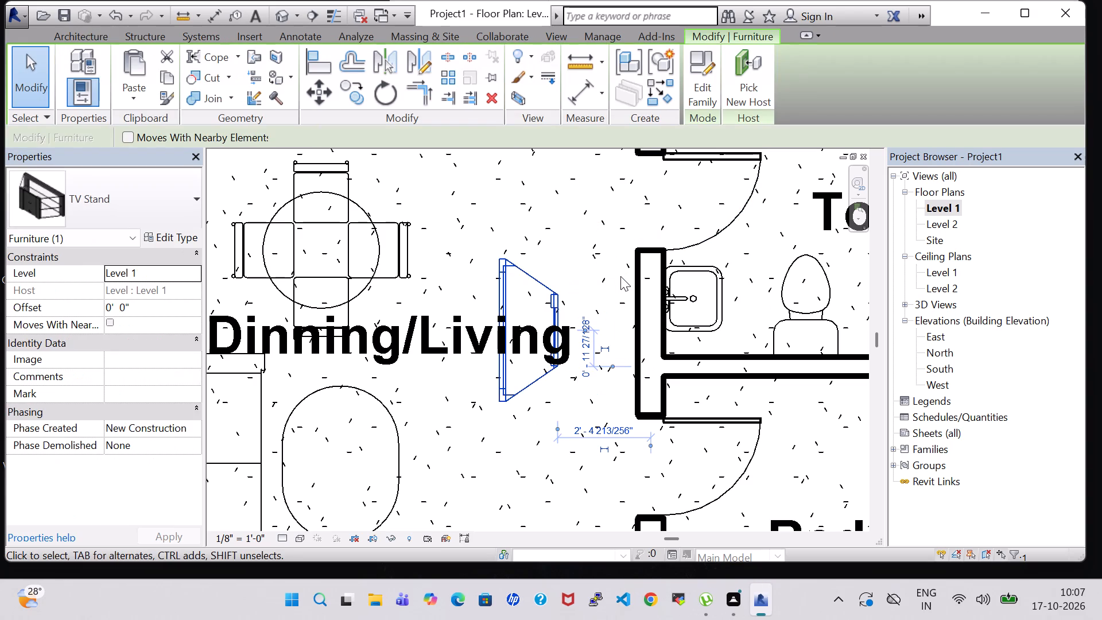
key("Right")
key("Right")
key("Right")
key("Right")
key("Right")
key("Right")
key("Right")
key("Right")
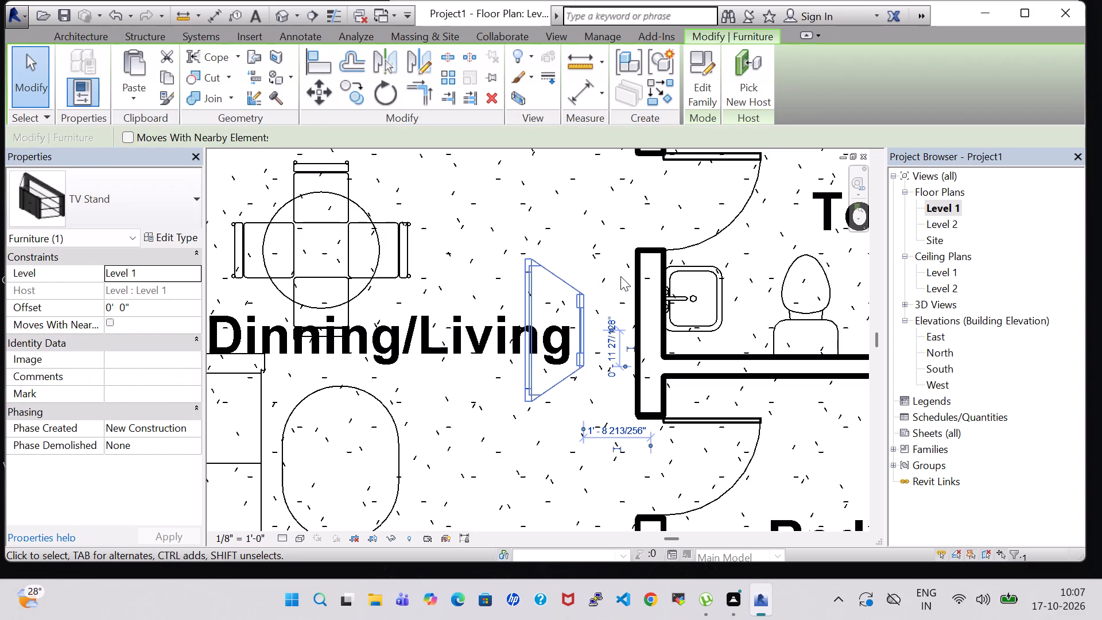
key("Right")
key("Right")
key("Right")
key("Right")
key("Right")
key("Right")
key("Right")
key("Right")
key("Right")
key("Right")
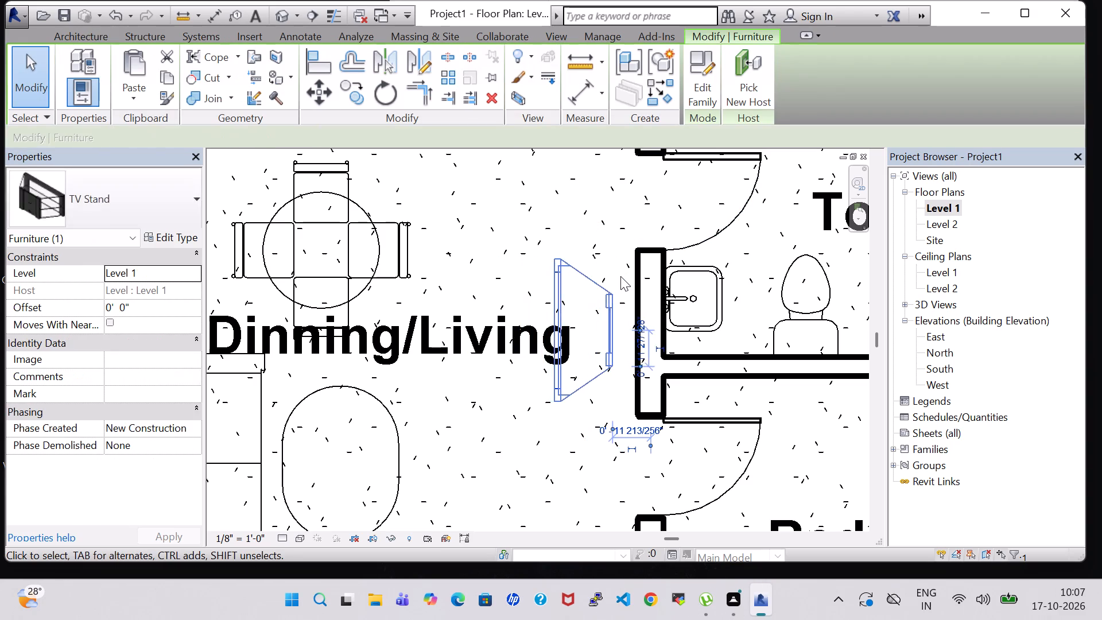
key("Right")
key("Right")
key("Right")
key("Right")
key("Right")
key("Right")
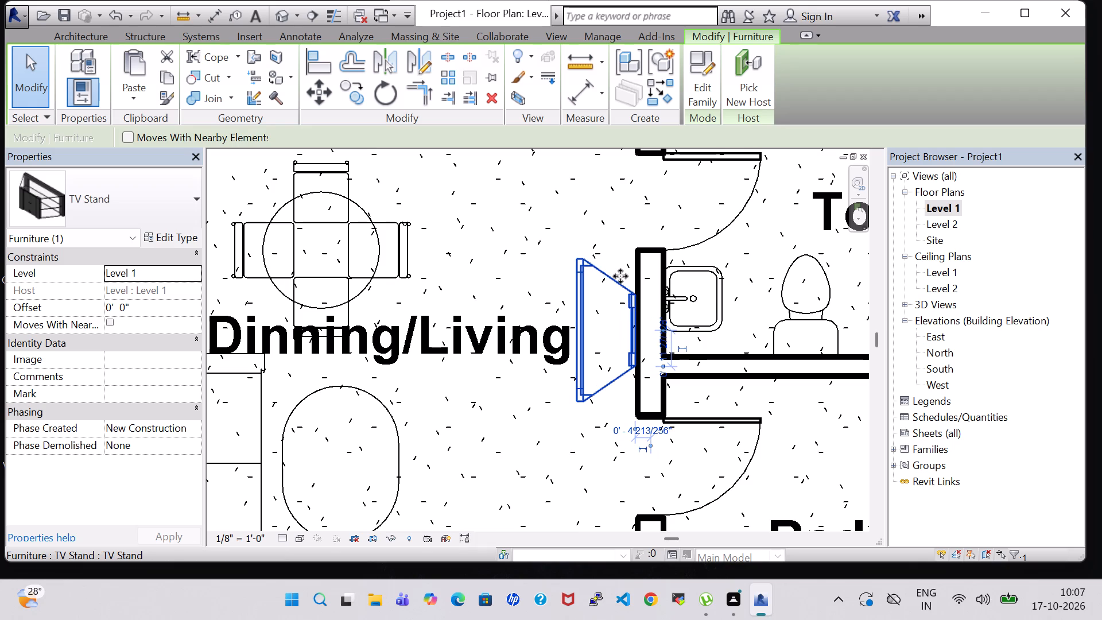
left_click(497, 404)
Change the Master Bed's flat screen TV to the 50" type.
scroll(497, 404, "down", 5)
scroll(569, 404, "down", 2)
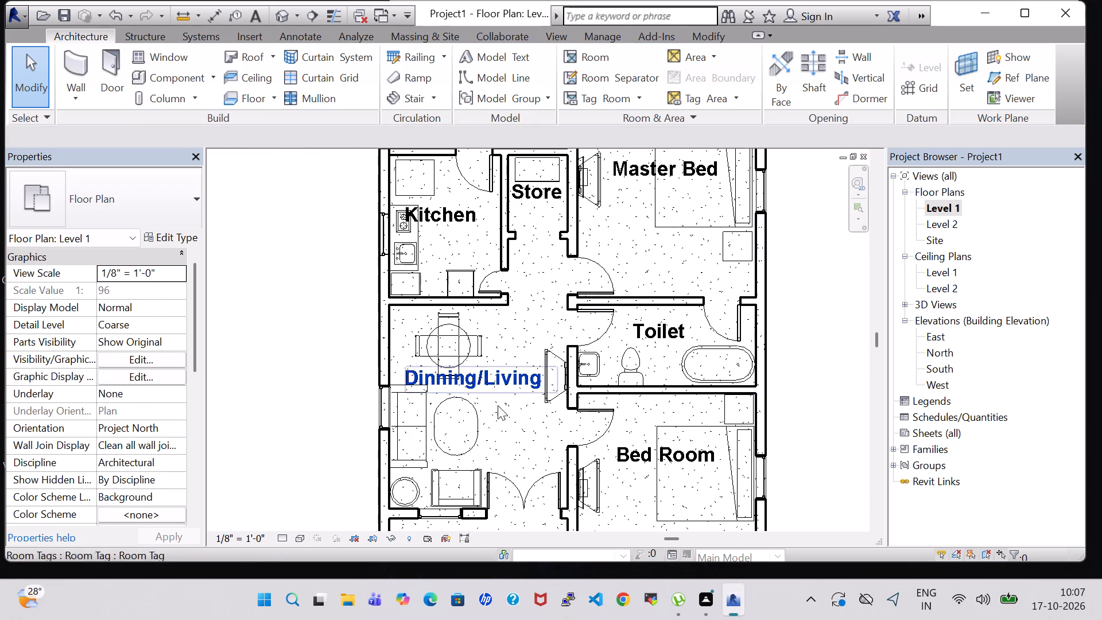
scroll(519, 151, "up", 1)
left_click(595, 177)
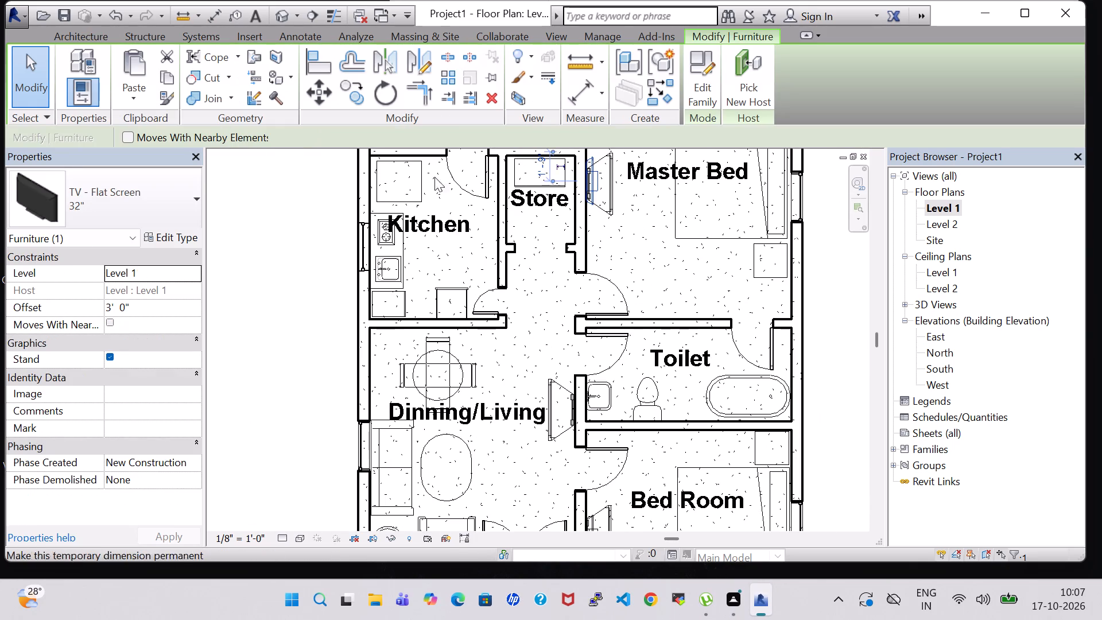
left_click(161, 192)
scroll(83, 435, "down", 1)
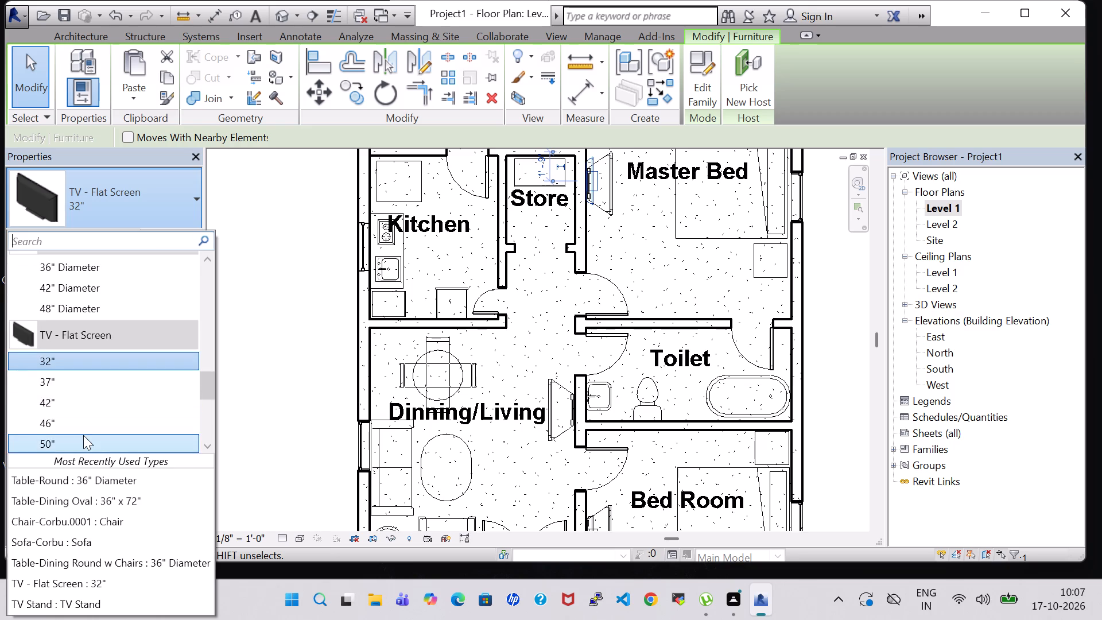
left_click(83, 437)
left_click(825, 331)
Change the Bed Room's flat screen TV to the 50" type.
scroll(825, 331, "down", 2)
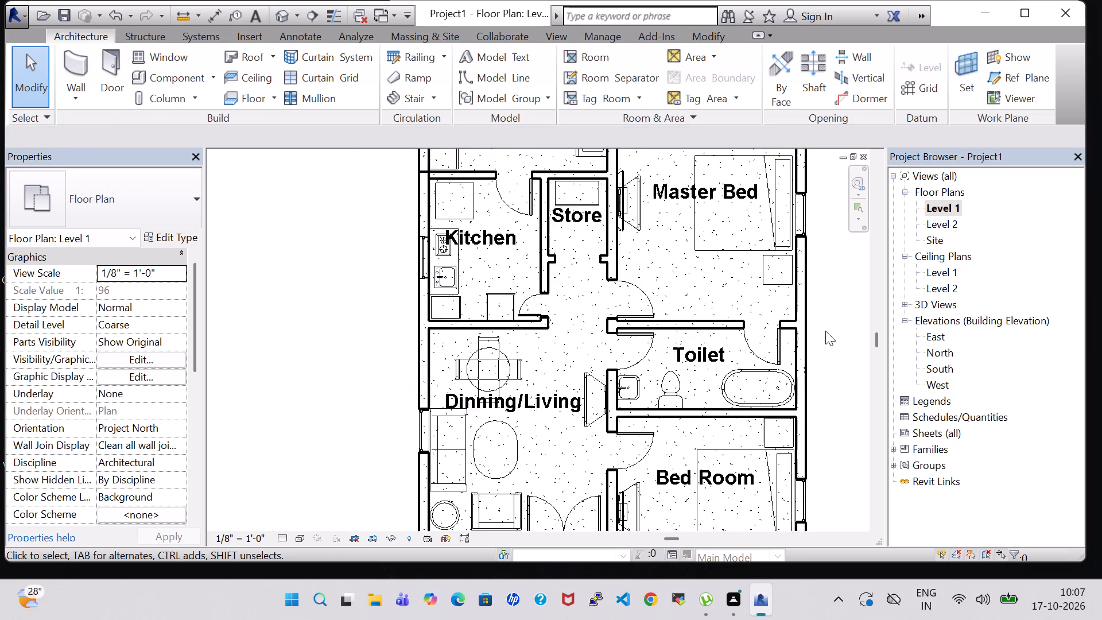
scroll(825, 331, "down", 1)
middle_click_drag(825, 331, 818, 286)
scroll(682, 446, "up", 4)
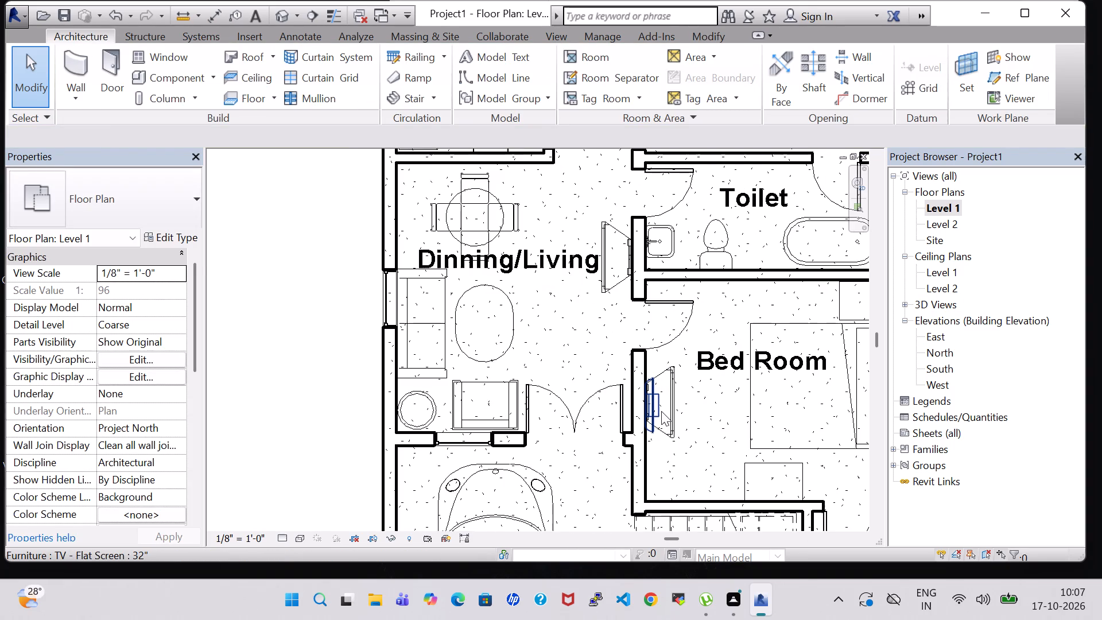
left_click(661, 411)
left_click(162, 203)
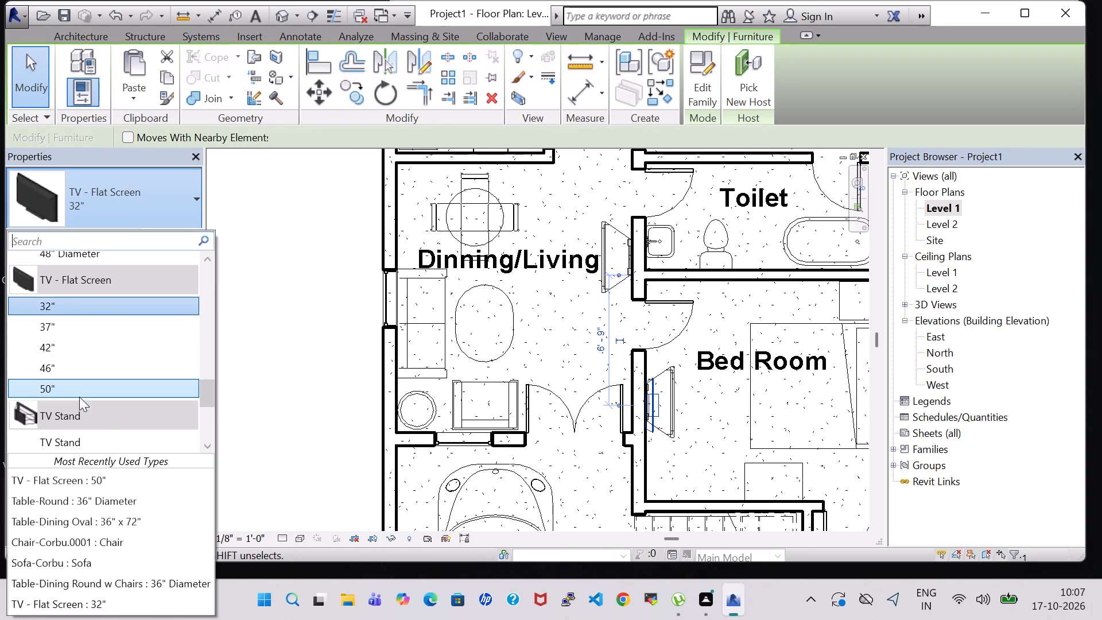
left_click(69, 389)
left_click(311, 352)
Copy the Bed Room's 50" flat screen TV and paste it over the TV Stand in the Dinning/Living room.
scroll(311, 352, "down", 2)
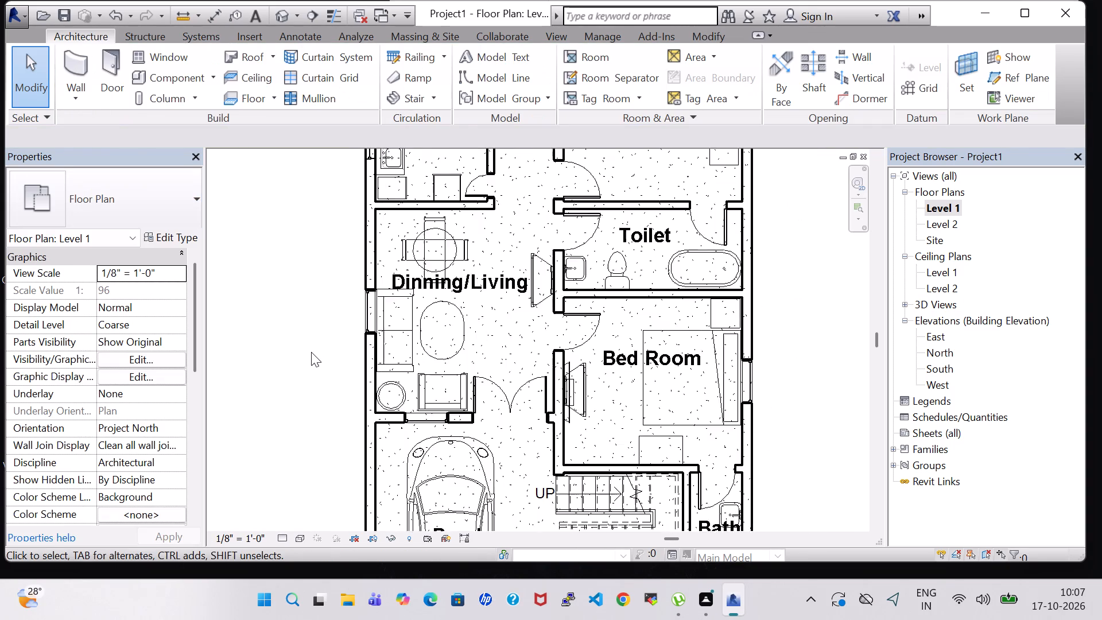
scroll(311, 352, "down", 2)
left_click(510, 375)
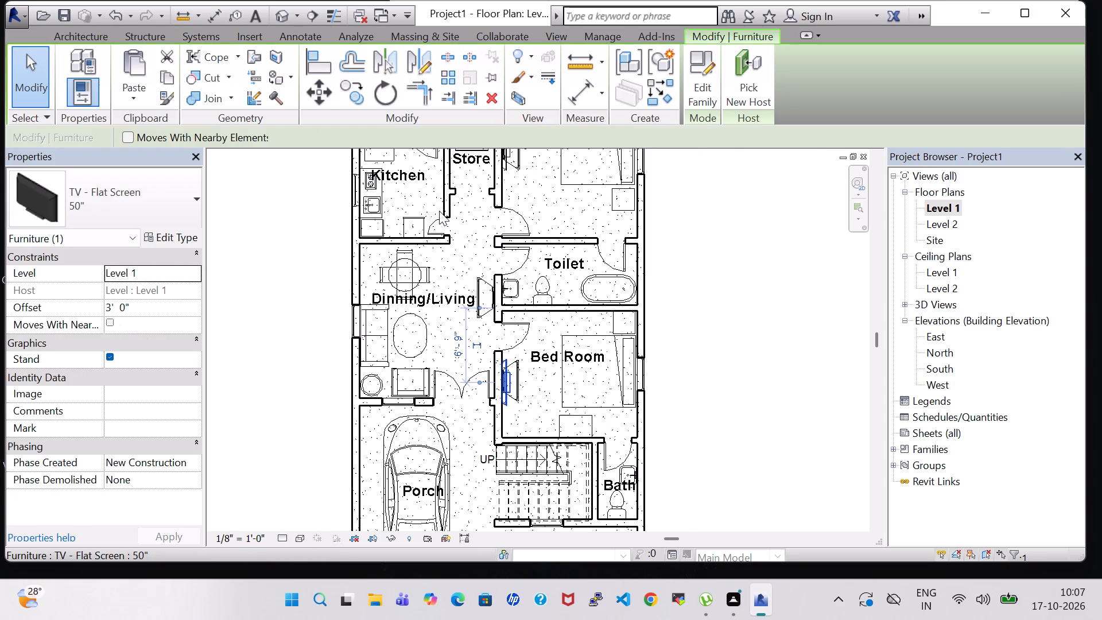
left_click(165, 71)
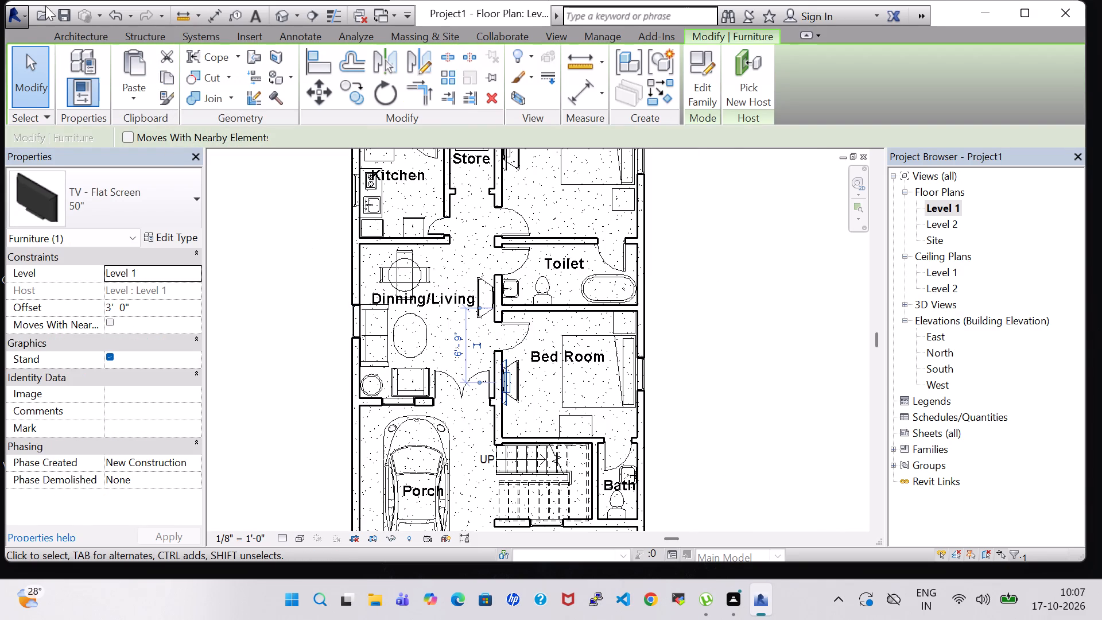
left_click(146, 84)
left_click(178, 116)
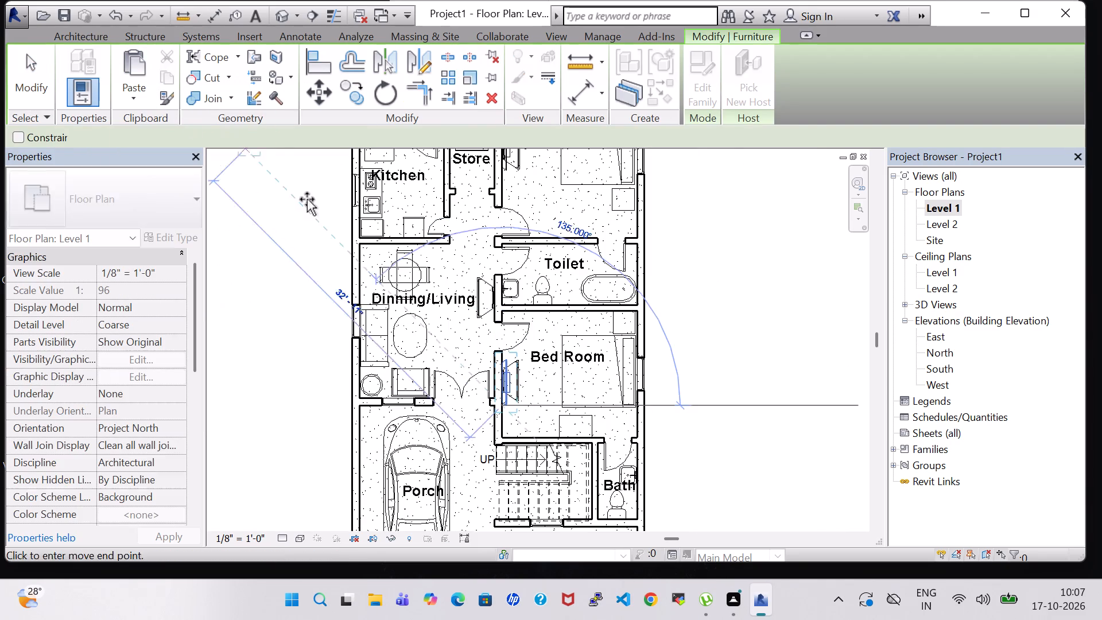
scroll(478, 290, "up", 8)
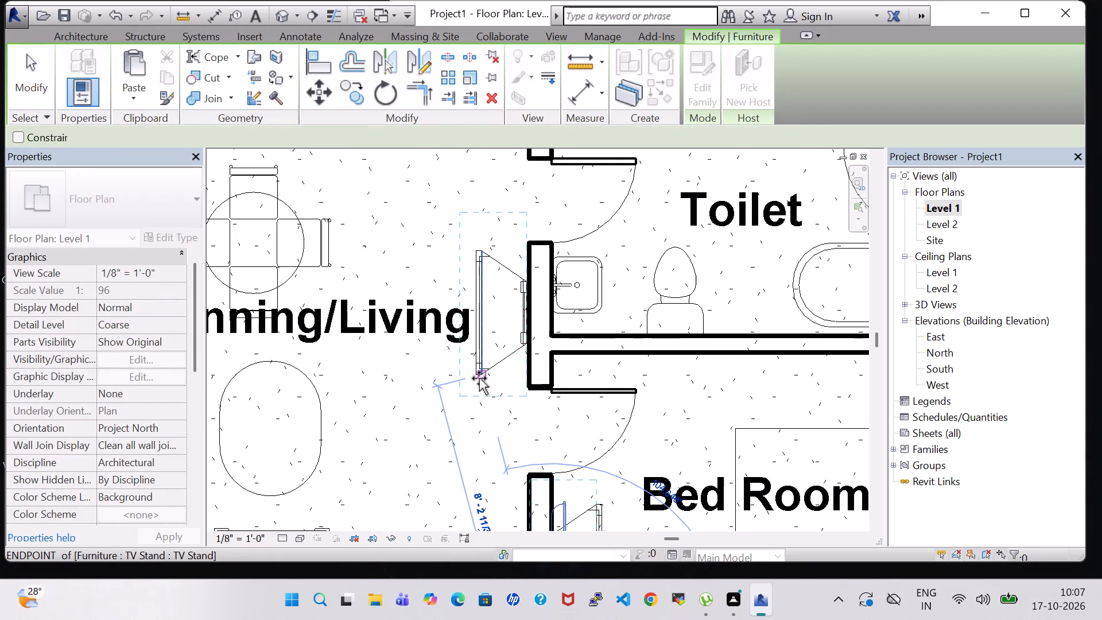
left_click(482, 388)
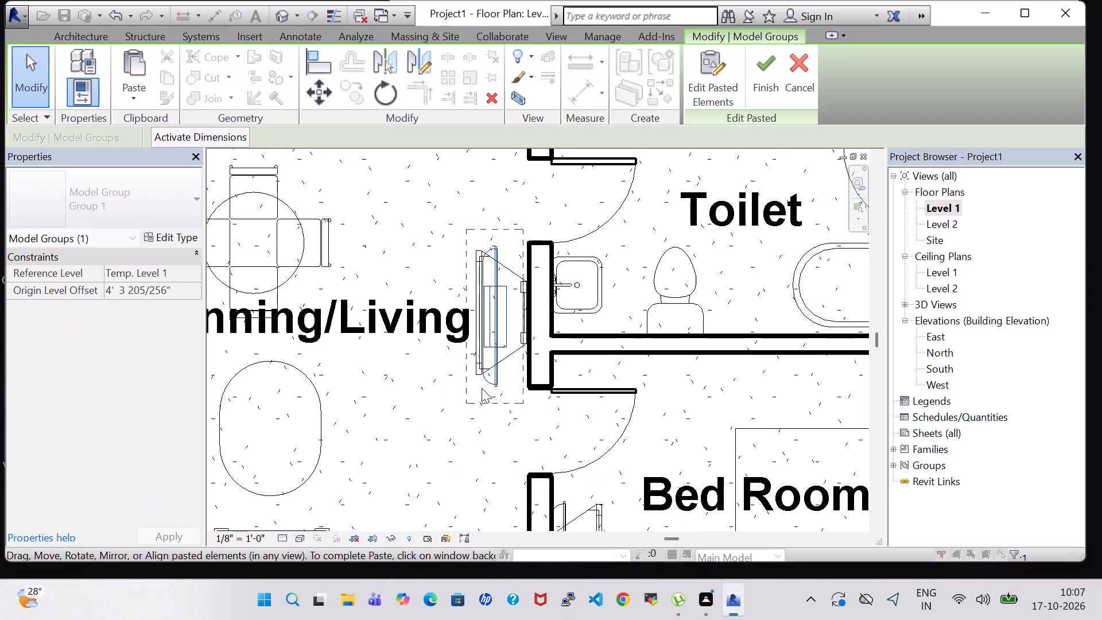
key("Escape")
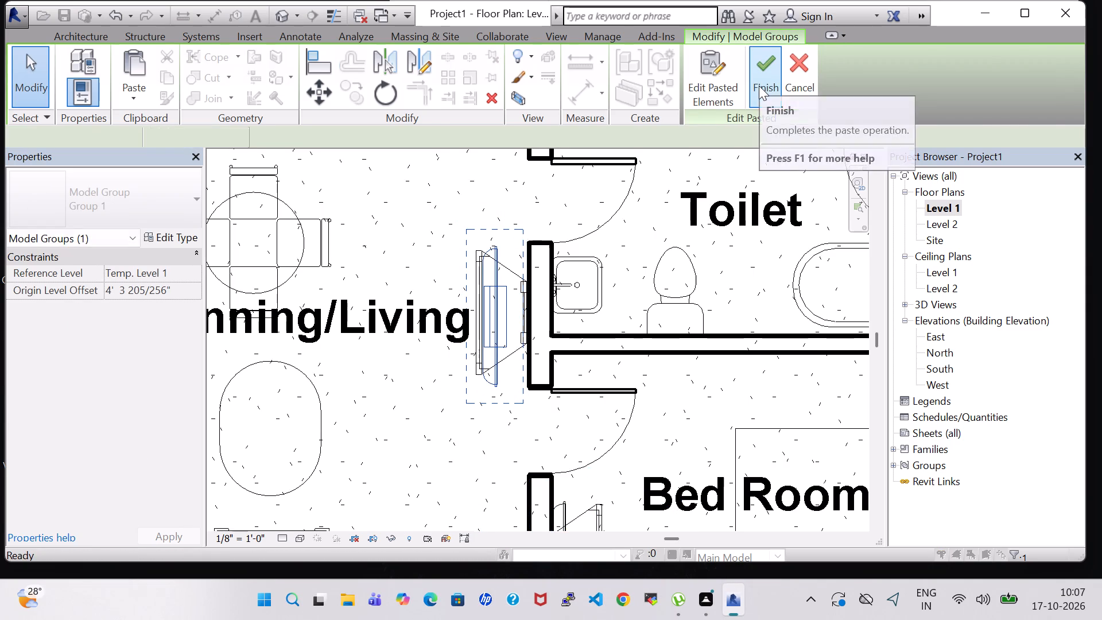
key("Escape")
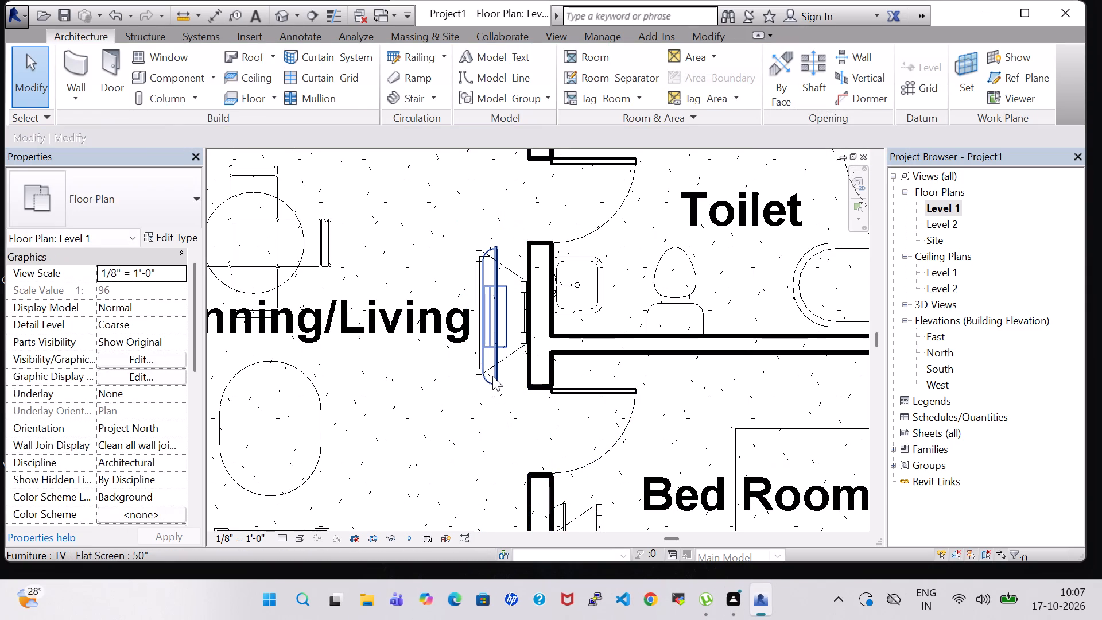
Rotate the pasted 50" TV 180° to face the living room and nudge it east against the Toilet wall.
left_click(492, 376)
key("space")
key("space")
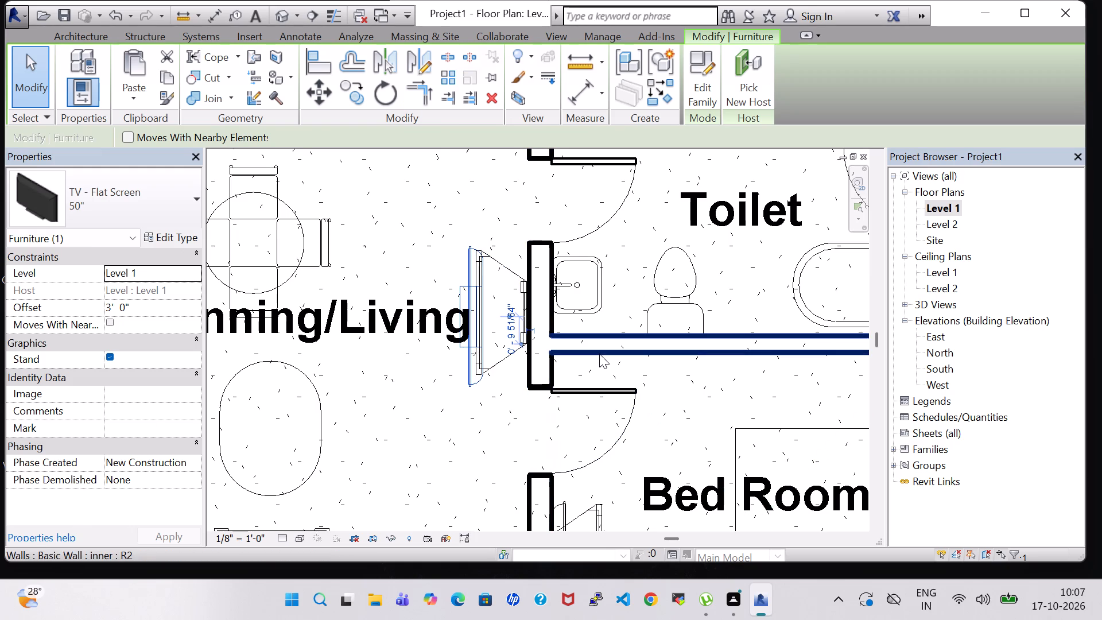
key("Right")
key("Right")
key("Right")
key("Right")
key("Right")
key("Right")
key("Right")
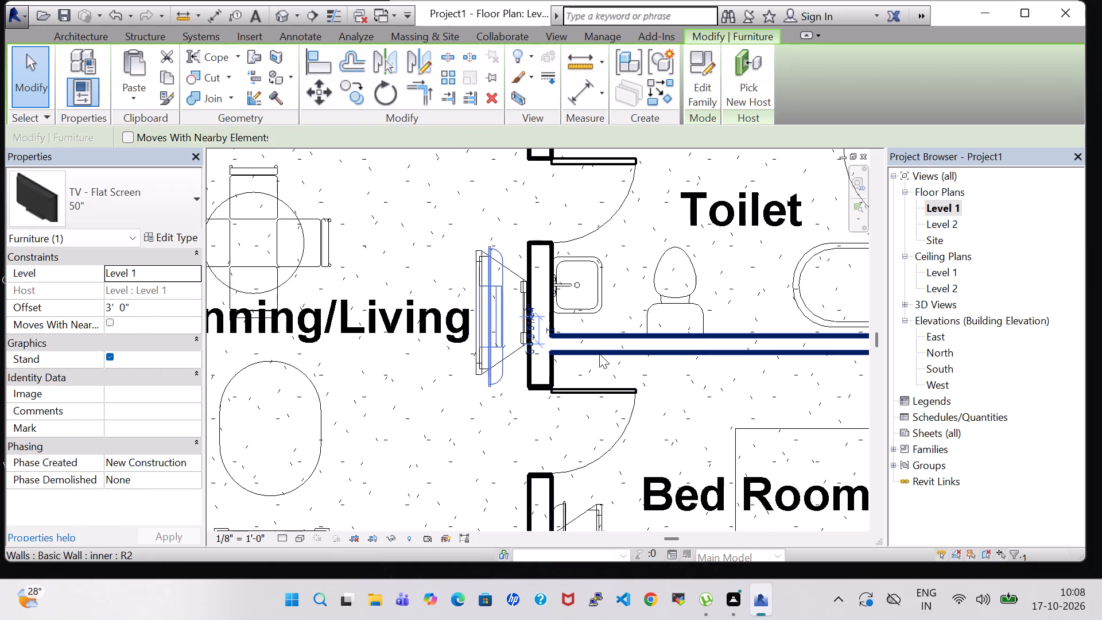
key("Right")
key("Right")
key("Right")
key("Right")
key("Right")
key("Right")
key("Right")
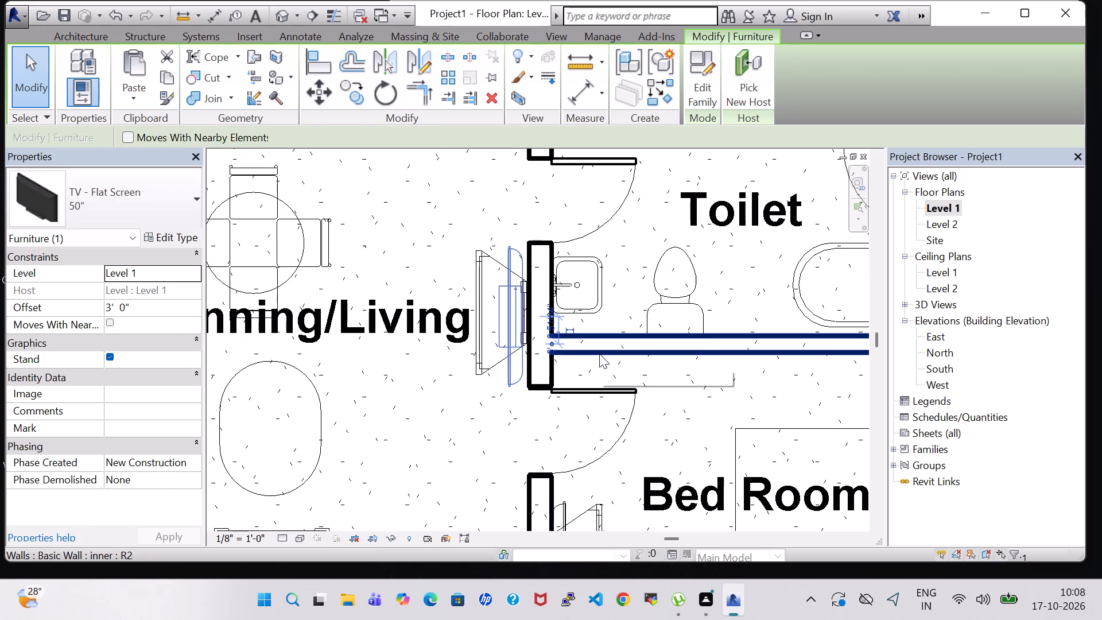
key("Right")
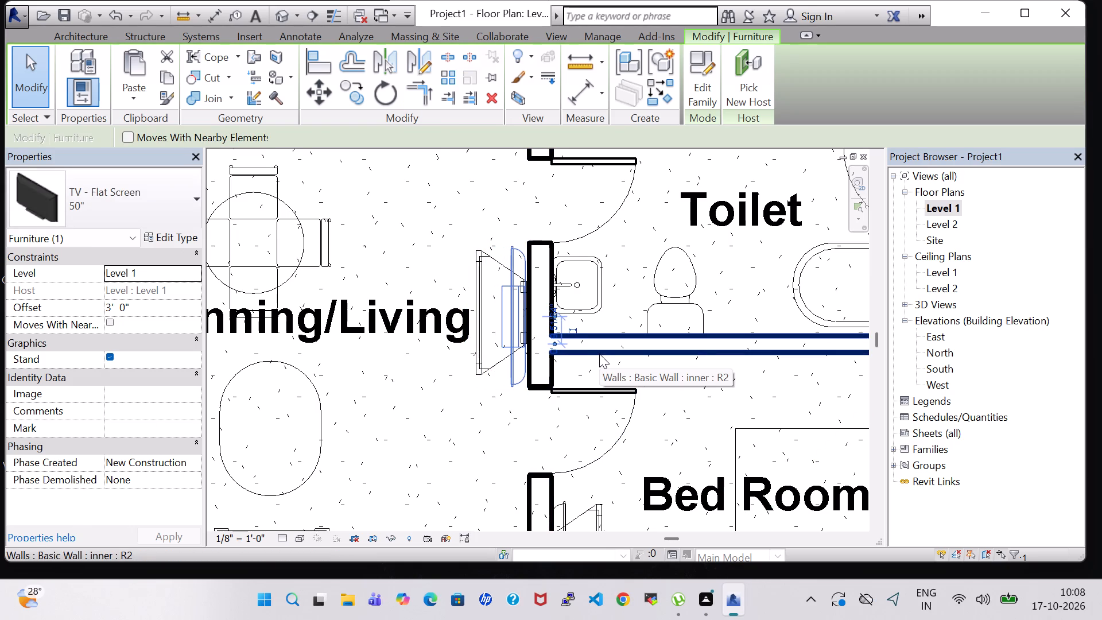
left_click(404, 220)
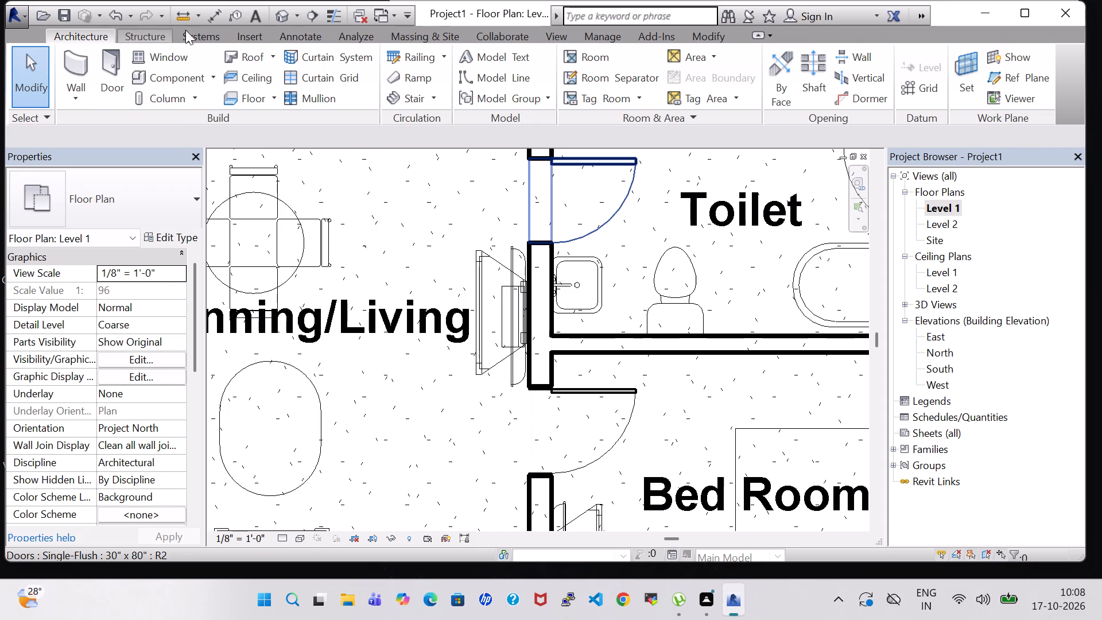
Examine the living room's TV and TV Stand placement in the 3D view from several angles.
left_click(286, 20)
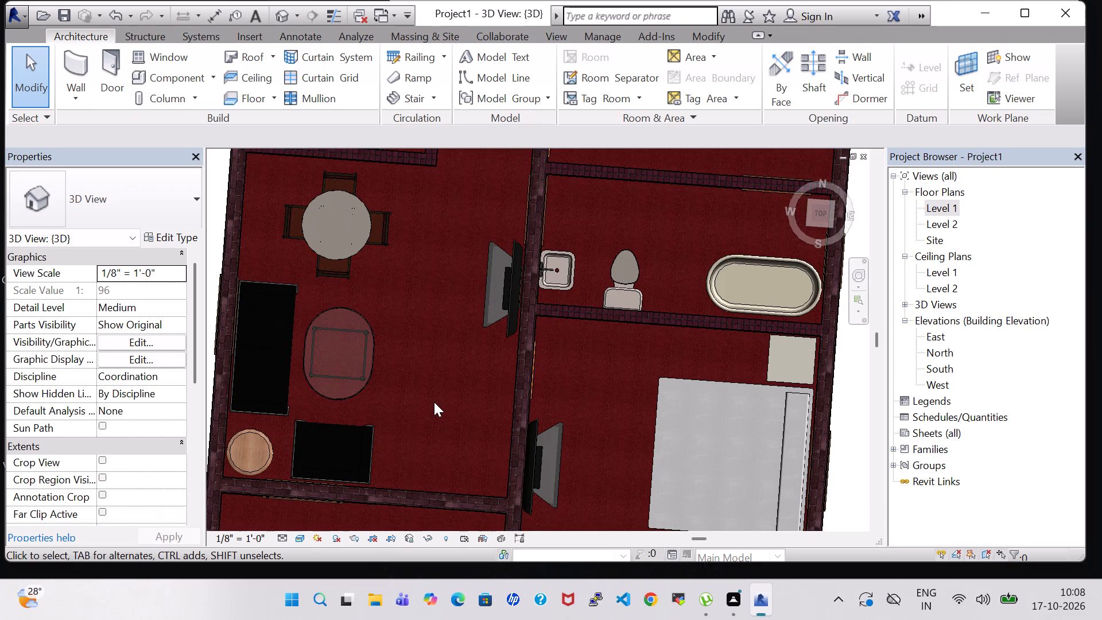
middle_click_drag(434, 402, 559, 351, "shift")
middle_click_drag(559, 351, 59, 418)
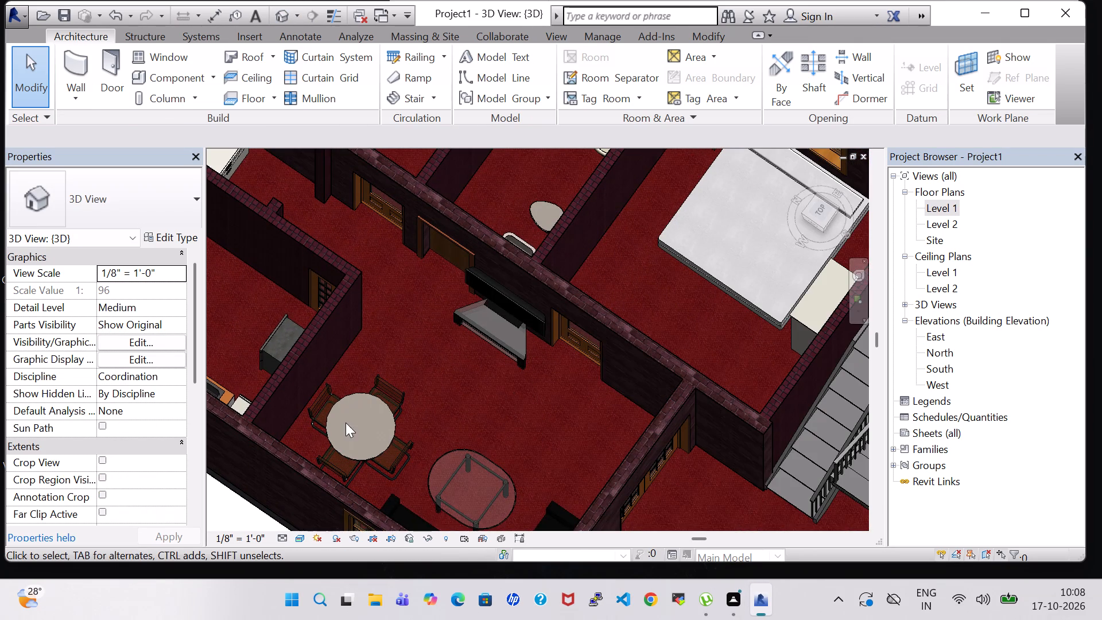
middle_click_drag(515, 433, 551, 352, "shift")
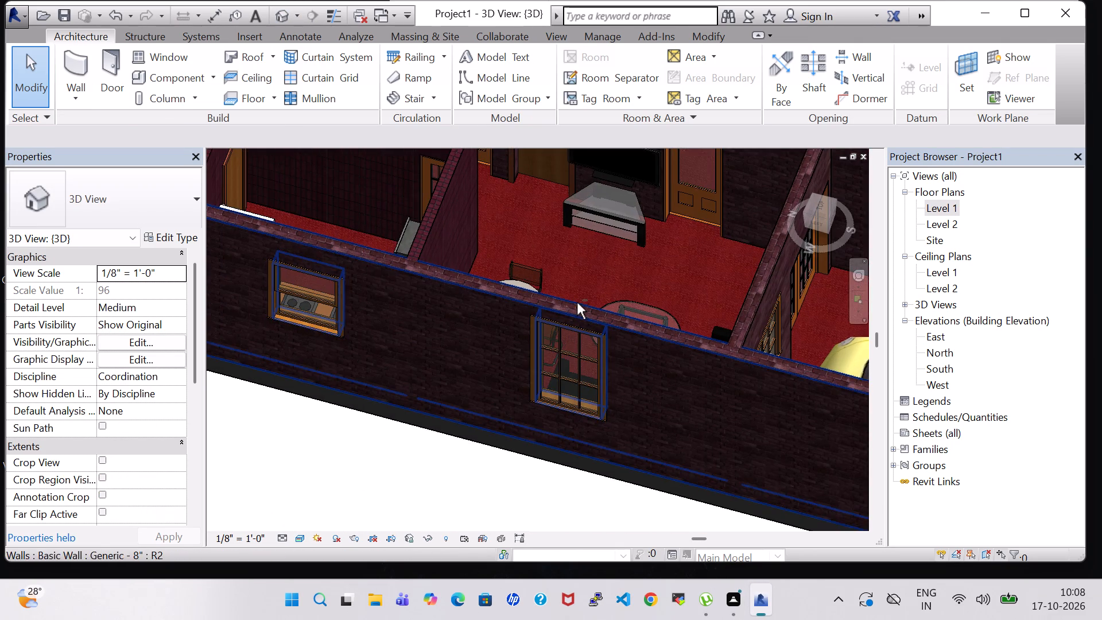
middle_click_drag(602, 255, 495, 384)
middle_click_drag(569, 396, 642, 303, "shift")
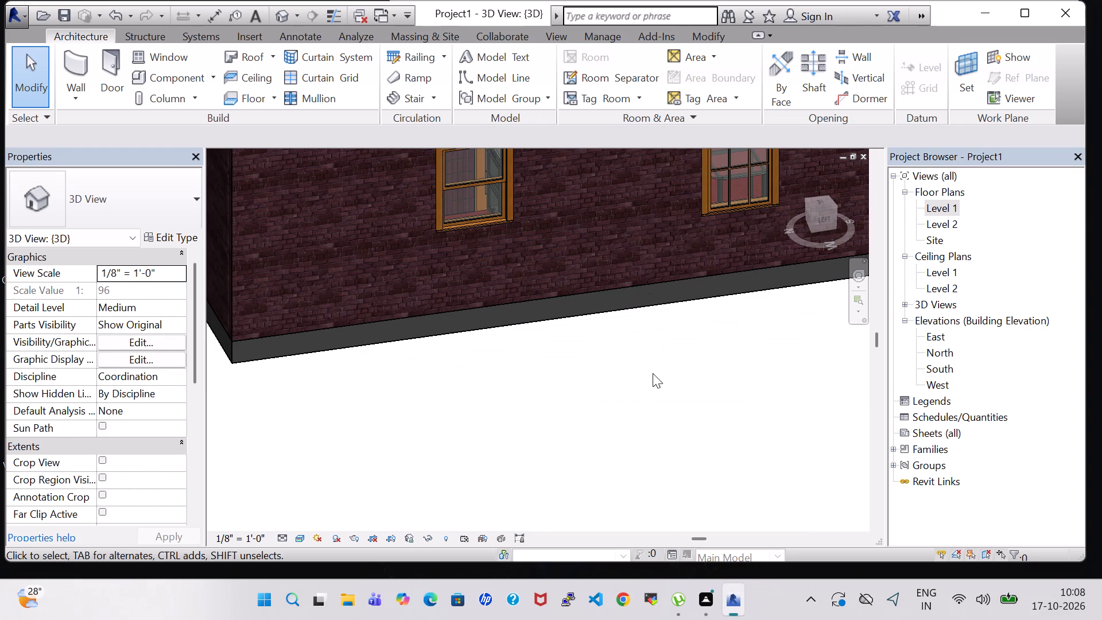
middle_click_drag(653, 373, 566, 413)
middle_click_drag(585, 404, 518, 490)
middle_click(534, 490, "shift")
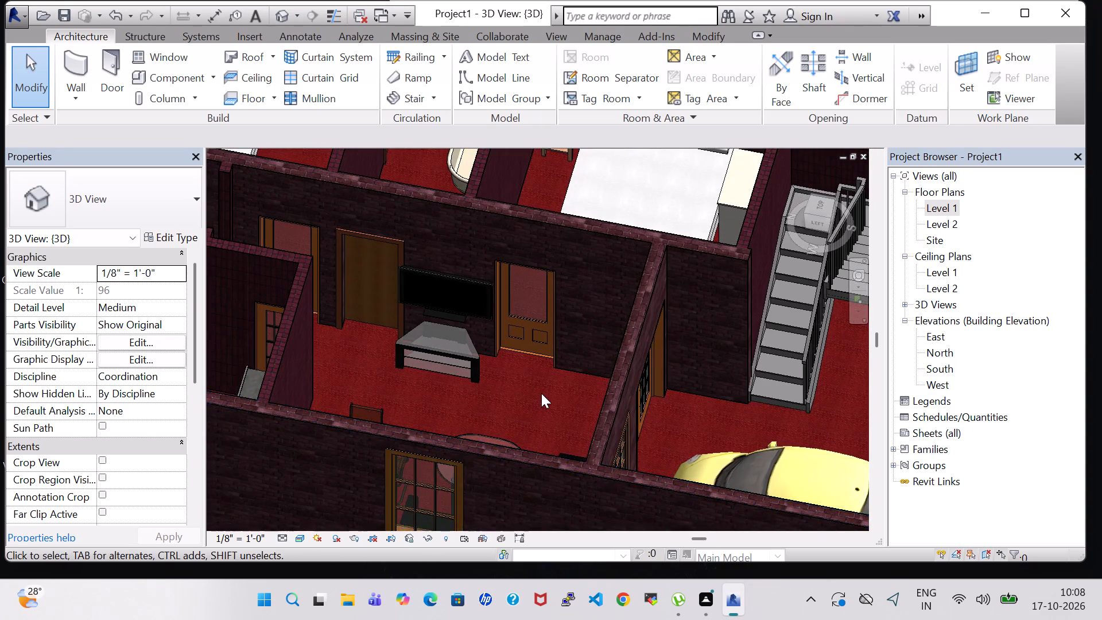
Examine the overall furnished layout in the Level 1 floor plan.
scroll(541, 393, "down", 2)
middle_click_drag(541, 389, 558, 371)
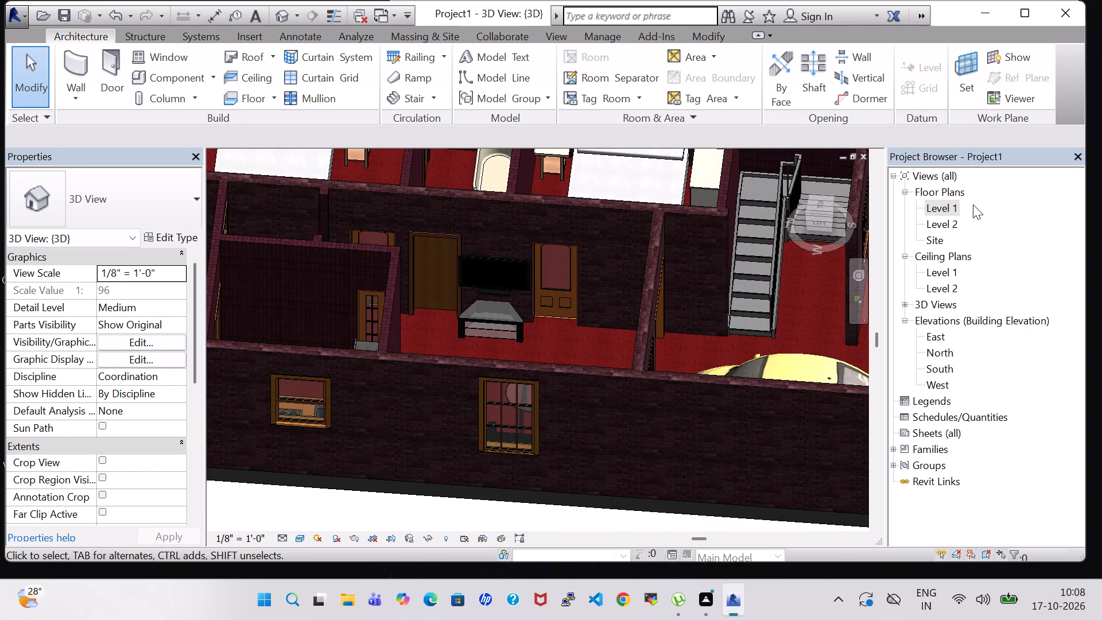
double_click(932, 210)
scroll(286, 294, "down", 10)
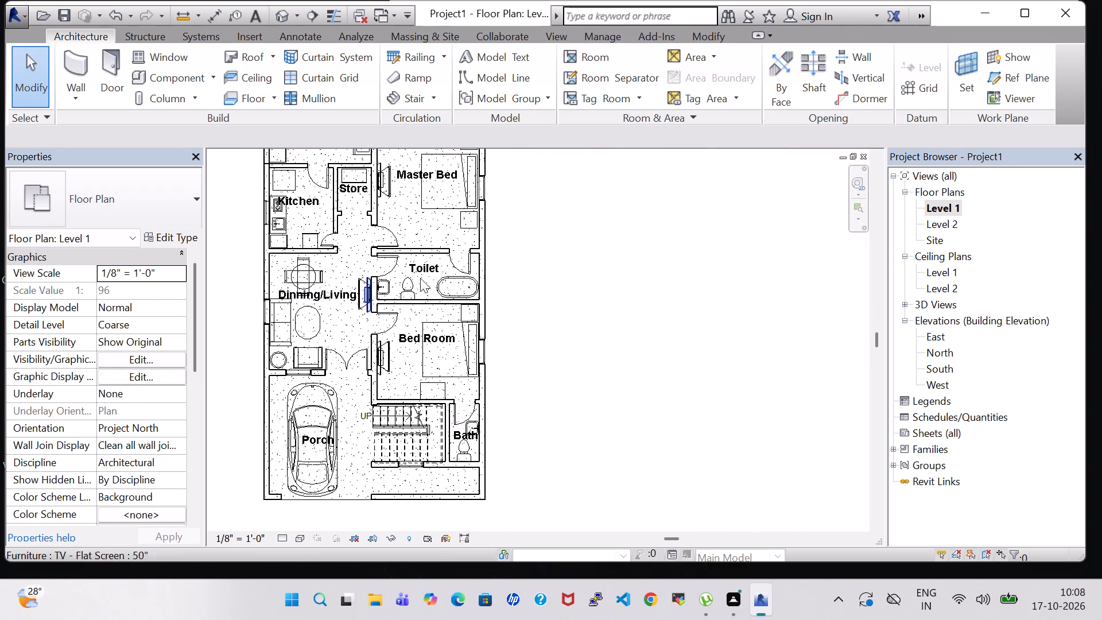
middle_click_drag(537, 266, 596, 266)
scroll(596, 260, "down", 2)
middle_click_drag(596, 260, 611, 293)
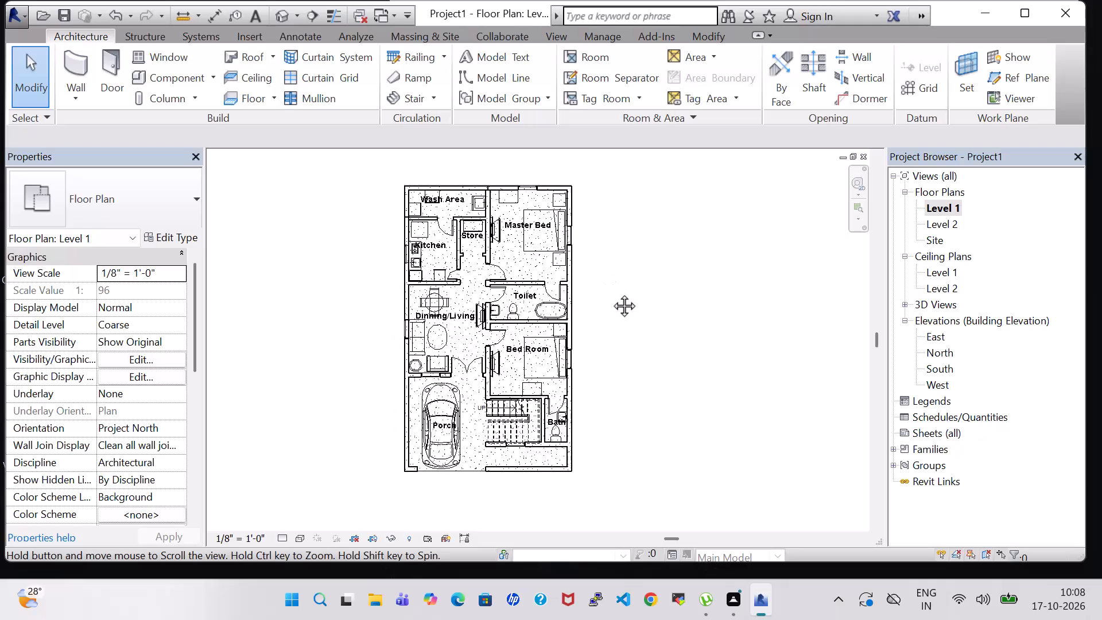
middle_click_drag(611, 293, 628, 316)
middle_click(628, 316)
scroll(628, 313, "up", 1)
middle_click_drag(628, 313, 633, 296)
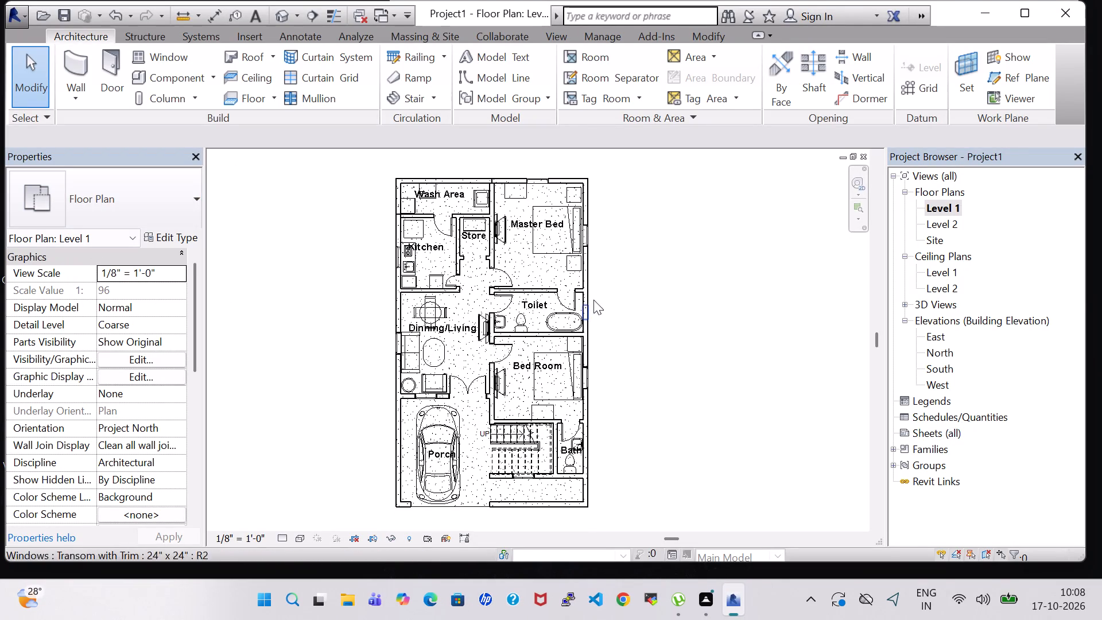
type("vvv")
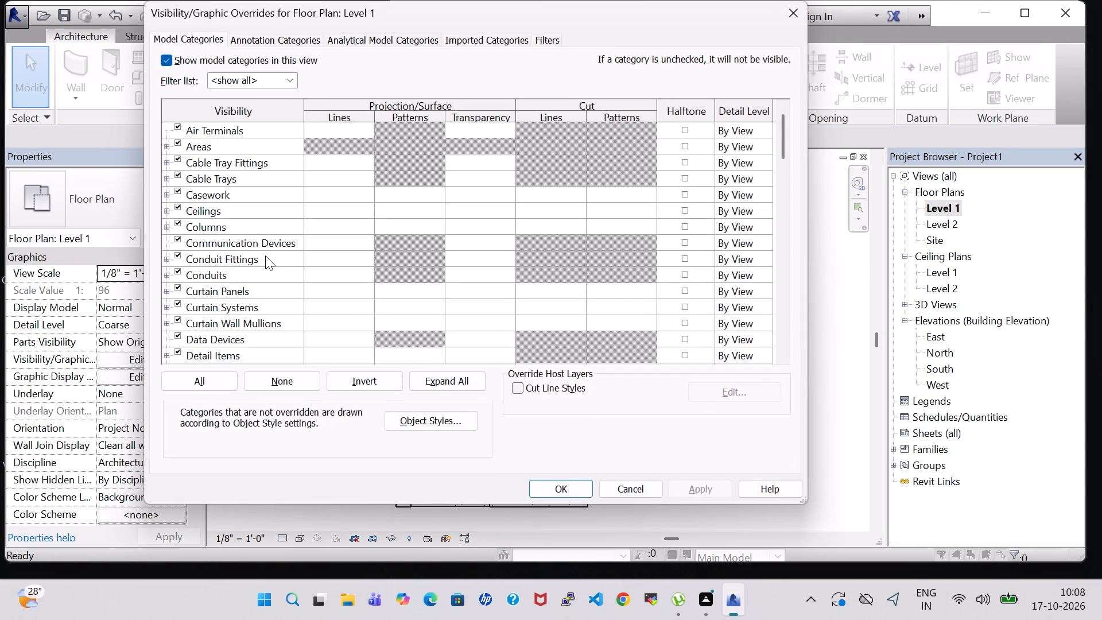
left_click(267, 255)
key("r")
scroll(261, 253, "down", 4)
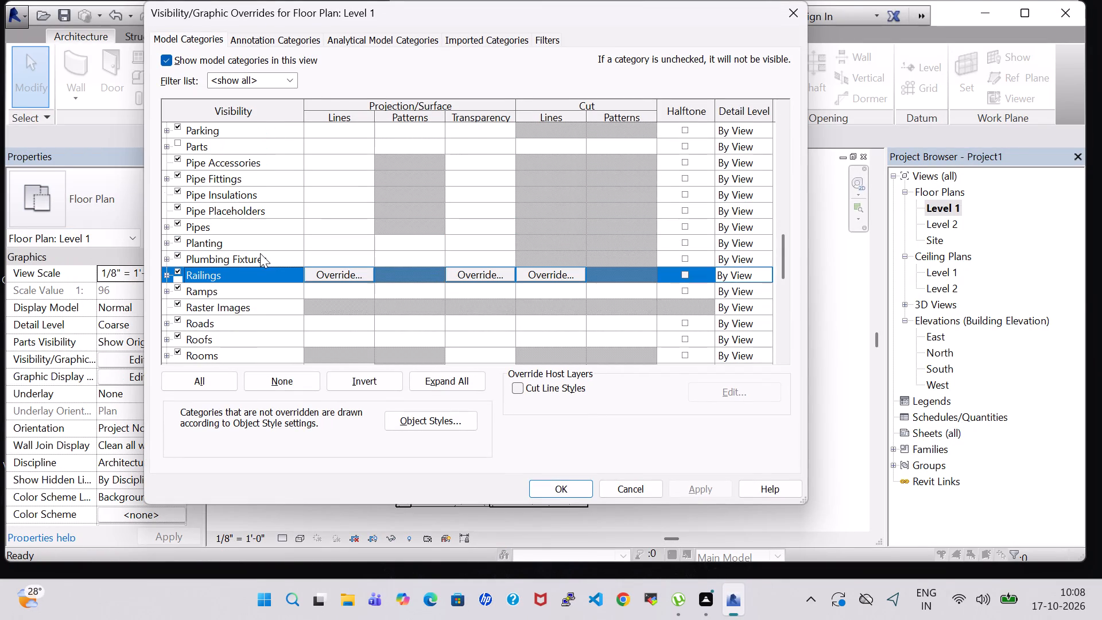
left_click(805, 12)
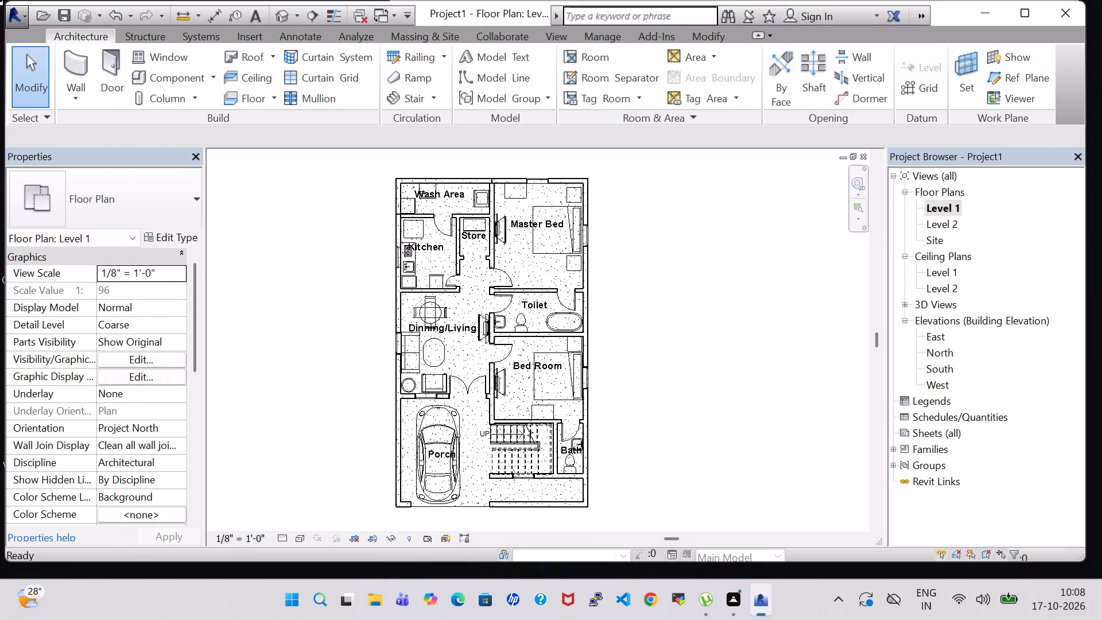
Turn on visibility of the Roofs category in the 3D view.
left_click(279, 10)
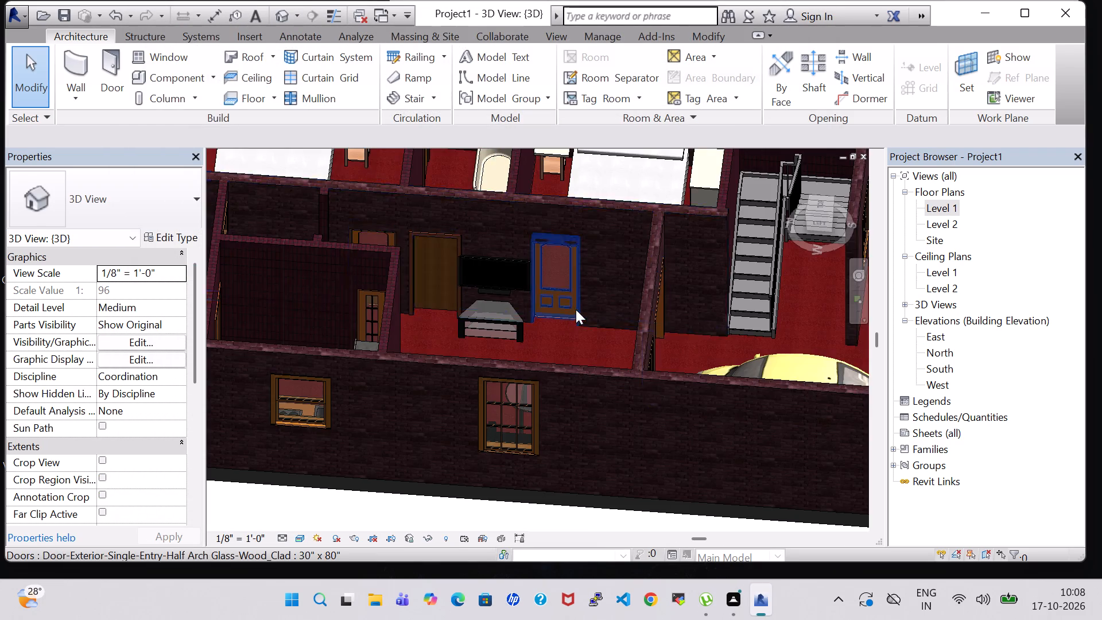
scroll(566, 309, "down", 6)
middle_click_drag(774, 362, 765, 366, "shift")
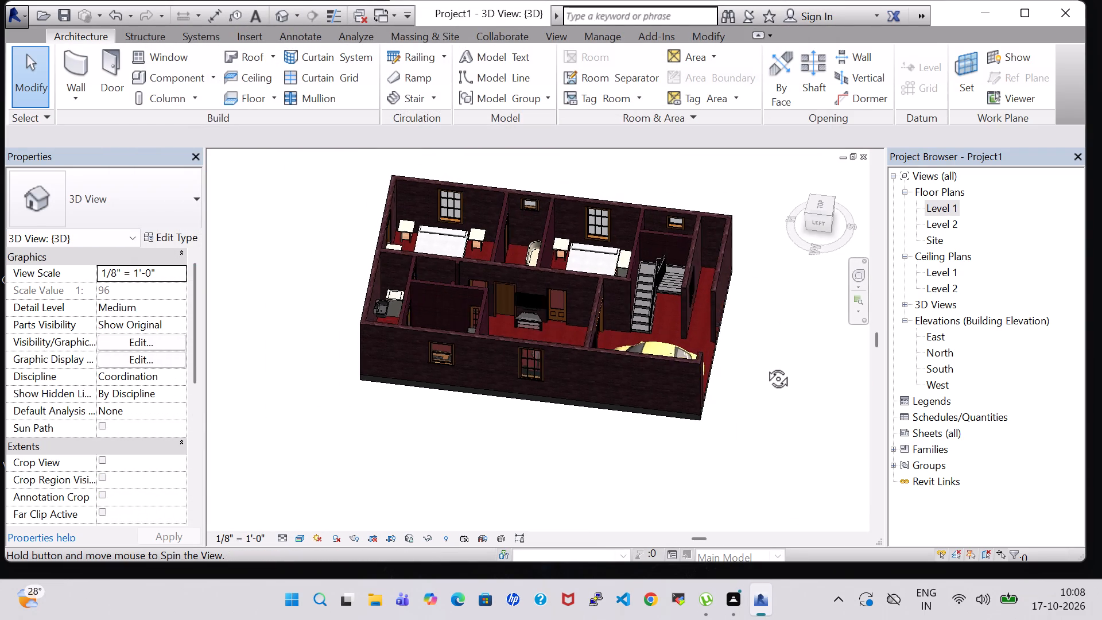
middle_click_drag(765, 366, 548, 353, "shift")
middle_click_drag(397, 401, 612, 382)
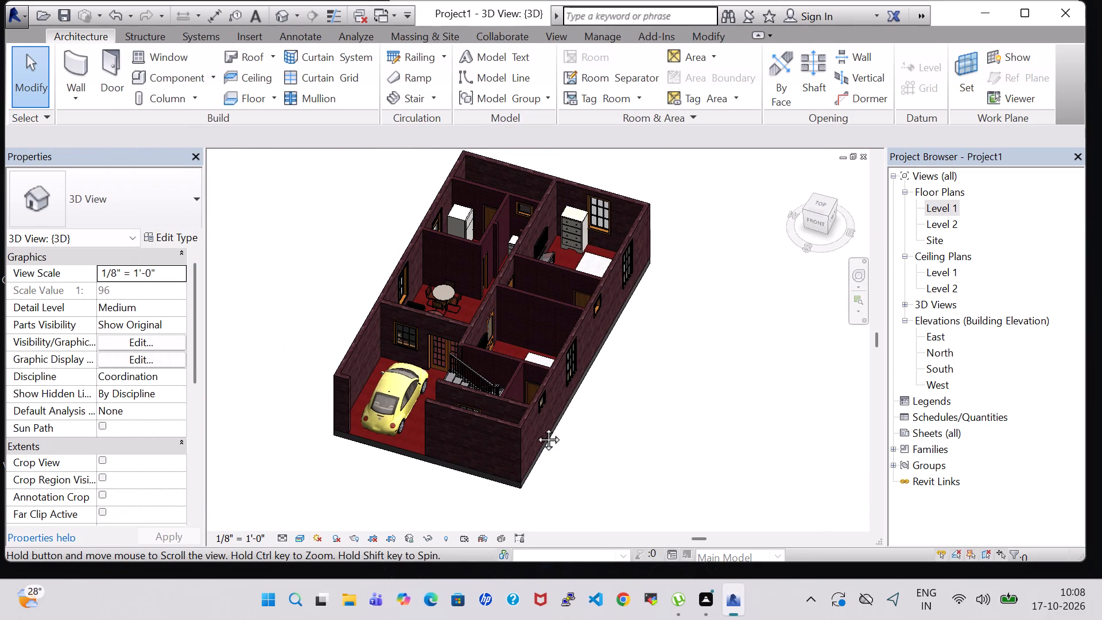
middle_click(536, 427, "shift")
middle_click_drag(610, 460, 659, 390, "shift")
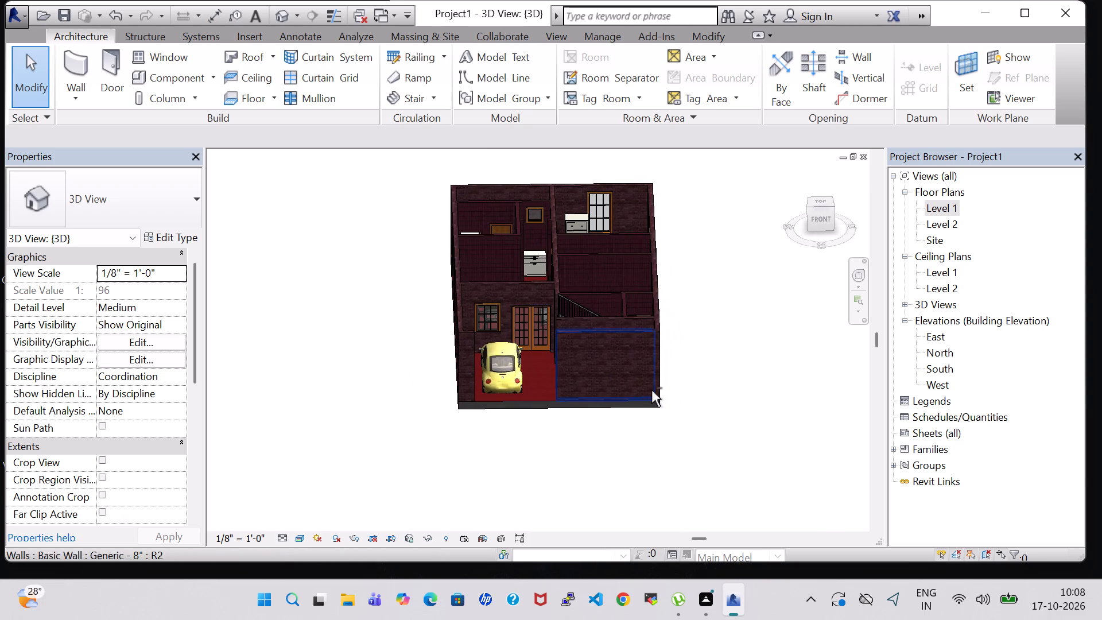
scroll(699, 272, "up", 1)
middle_click_drag(699, 272, 687, 336)
type("vv")
left_click(229, 293)
key("r")
scroll(229, 293, "down", 6)
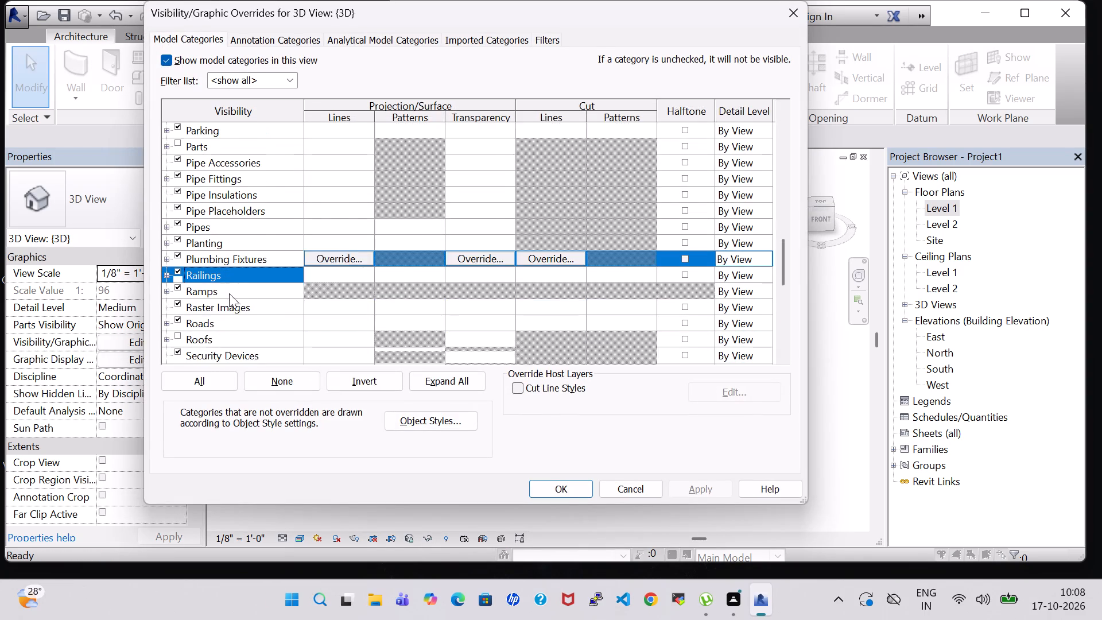
scroll(229, 293, "down", 2)
left_click(179, 269)
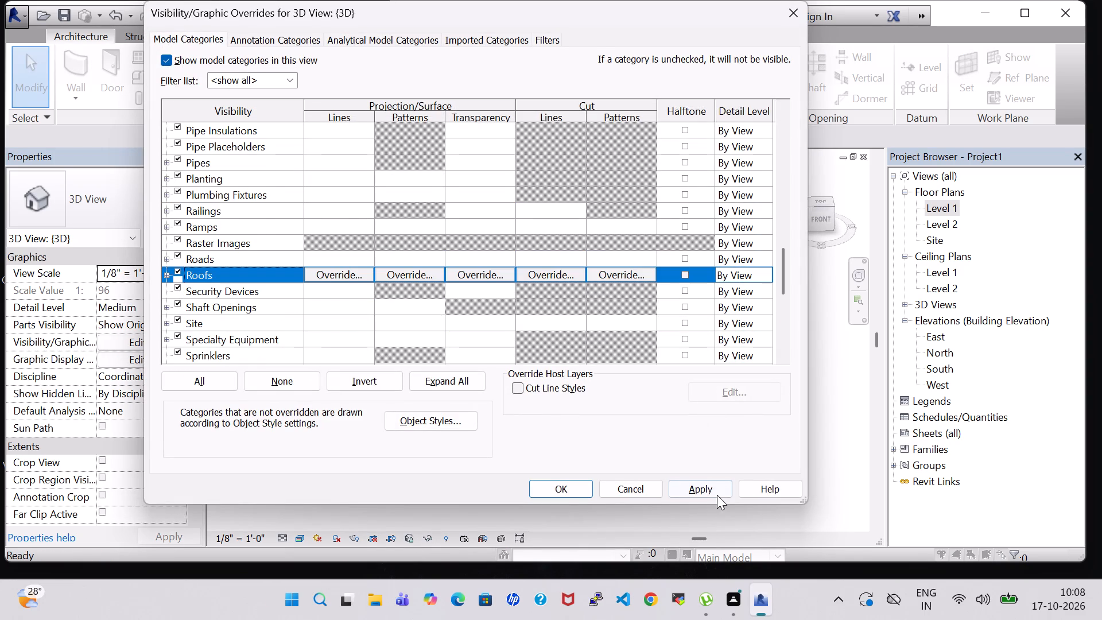
left_click(711, 494)
left_click(565, 488)
left_click(712, 405)
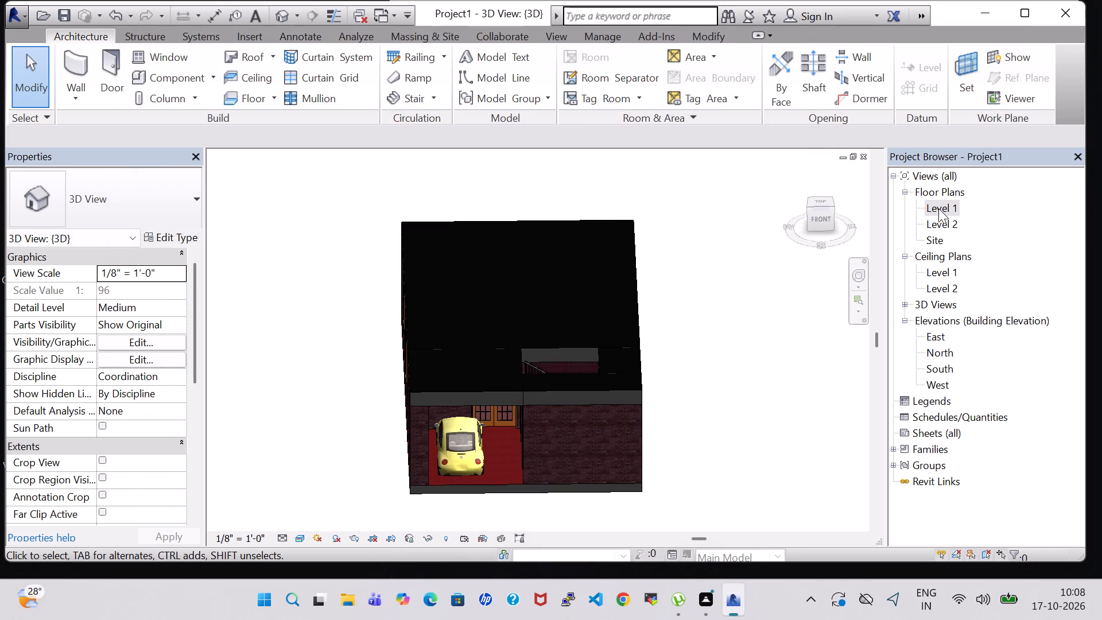
left_click(576, 392)
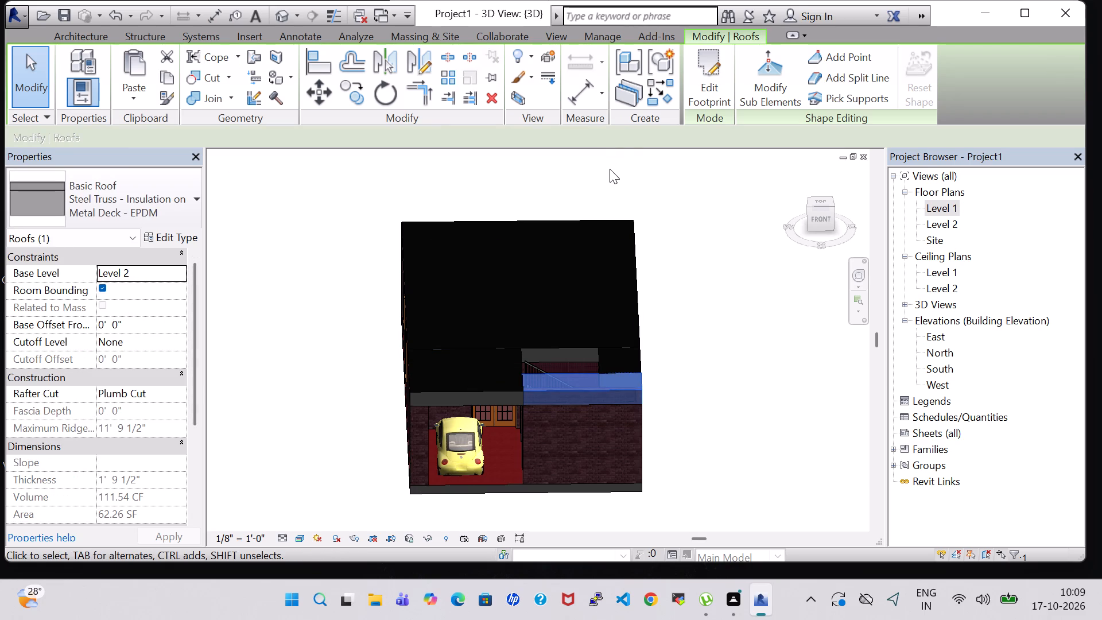
left_click(688, 278)
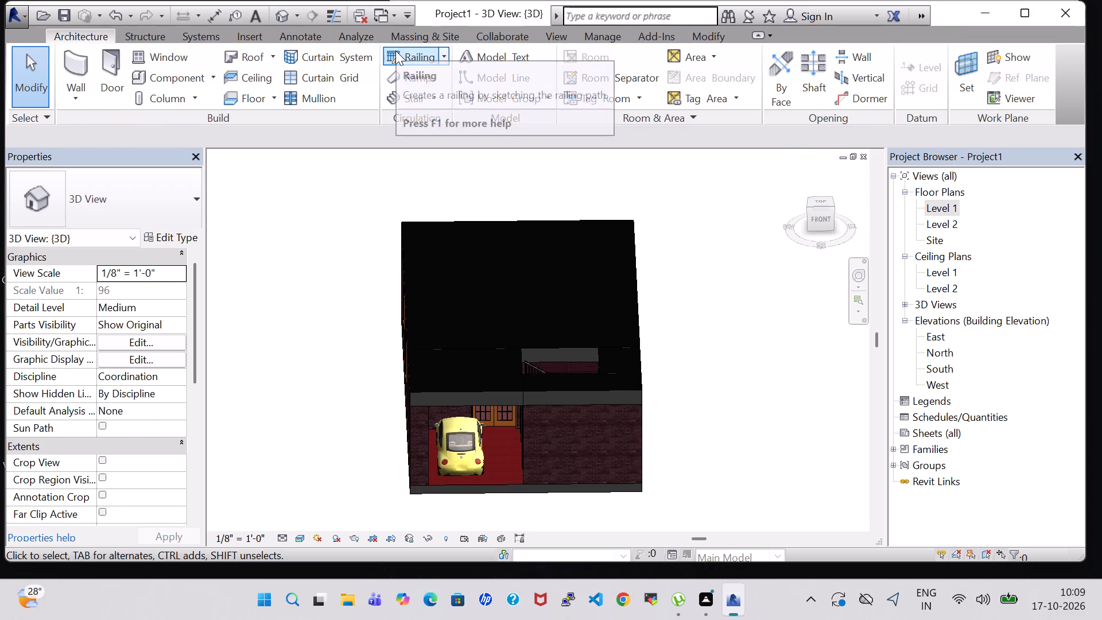
Sketch a 26' 6" Handrail - Rectangular railing on Level 1 along the outer face of the north wall, corner to corner.
double_click(943, 200)
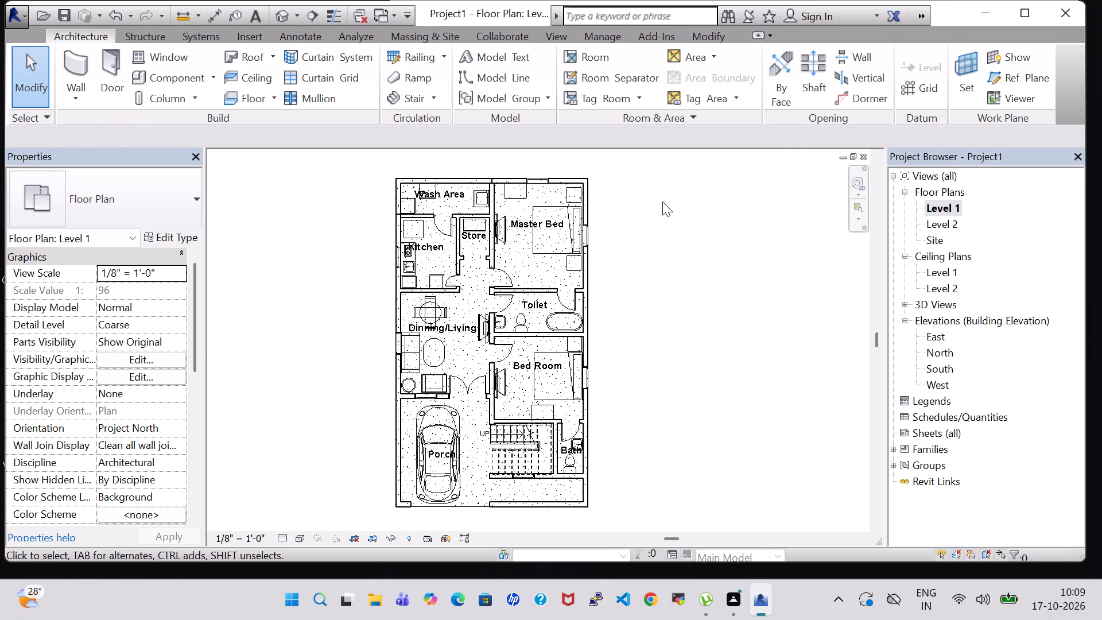
scroll(662, 201, "down", 3)
scroll(429, 135, "up", 3)
scroll(548, 211, "up", 4)
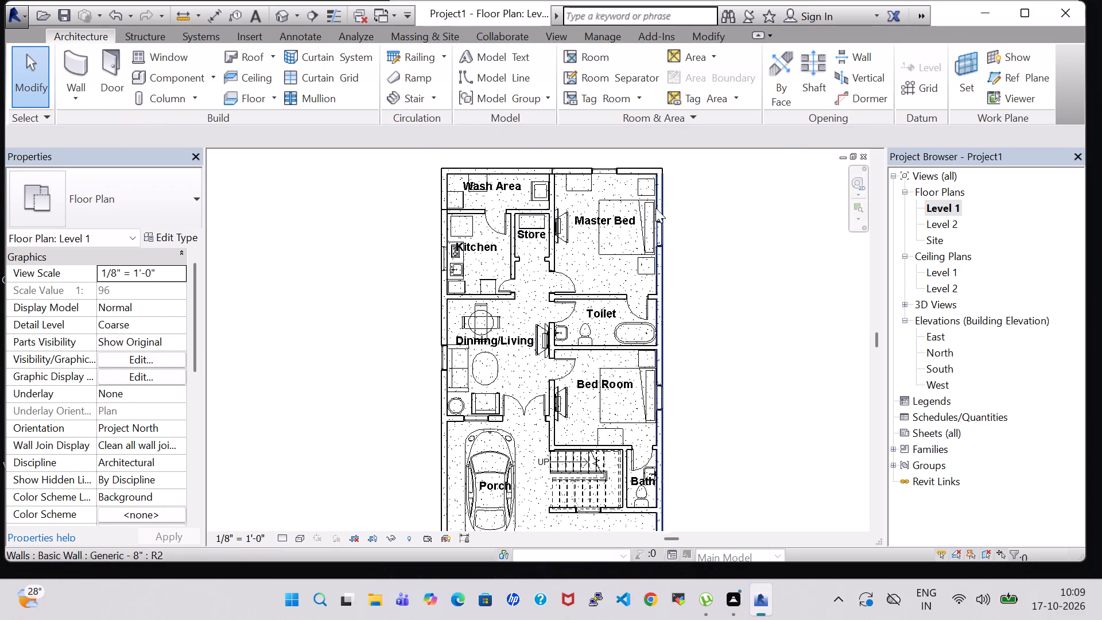
left_click(403, 49)
scroll(425, 172, "up", 2)
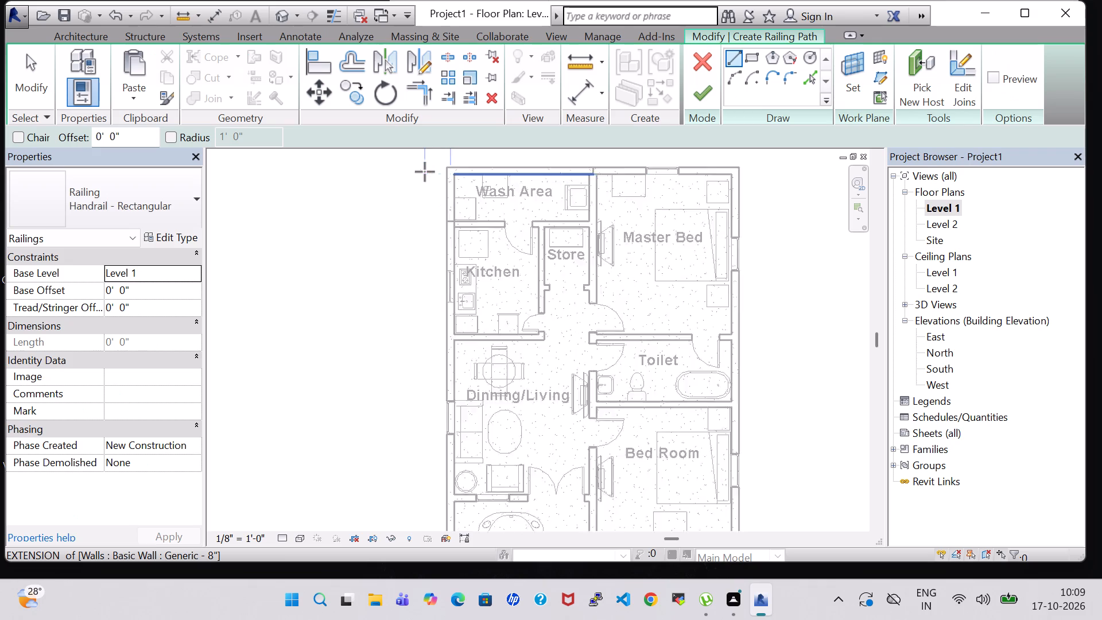
scroll(425, 172, "up", 2)
left_click(456, 162)
middle_click_drag(734, 153, 713, 157)
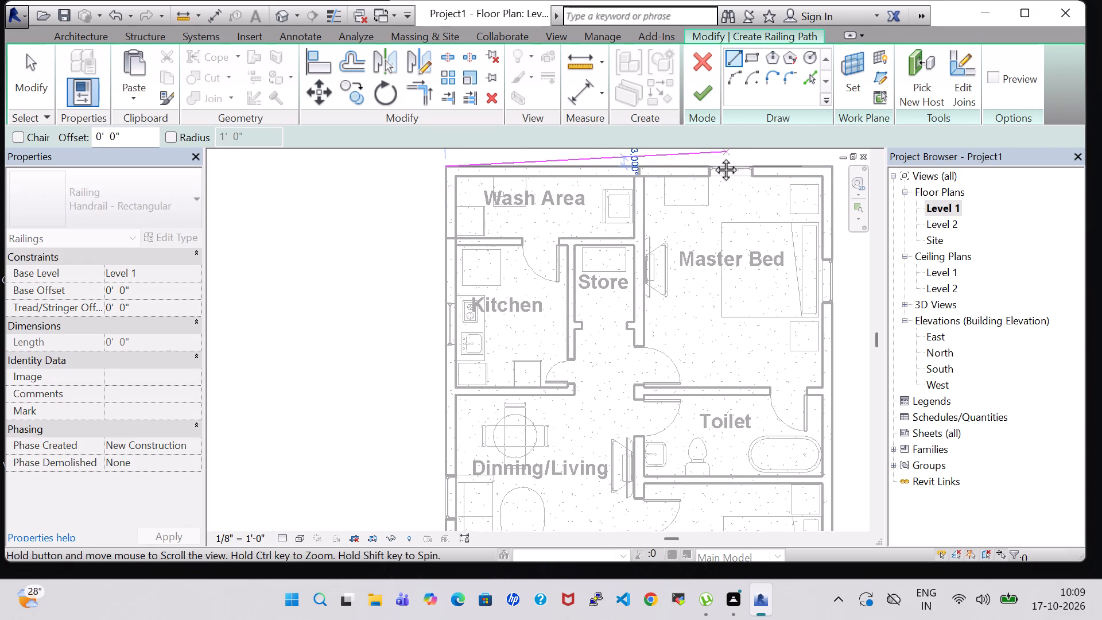
middle_click_drag(713, 157, 552, 184)
scroll(633, 191, "up", 4)
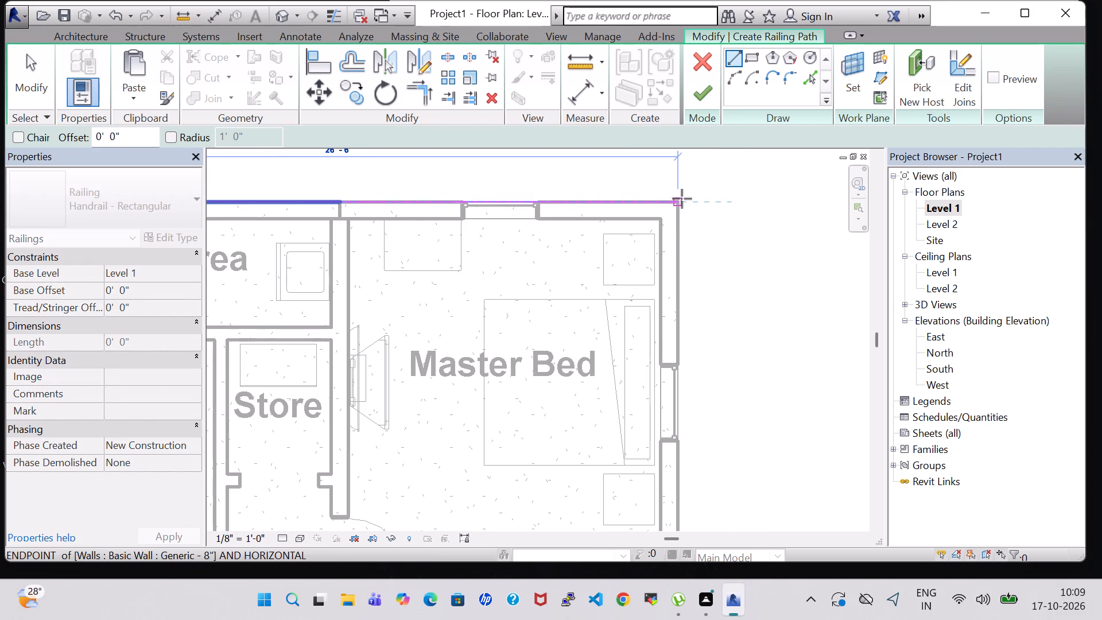
left_click(678, 200)
left_click(712, 90)
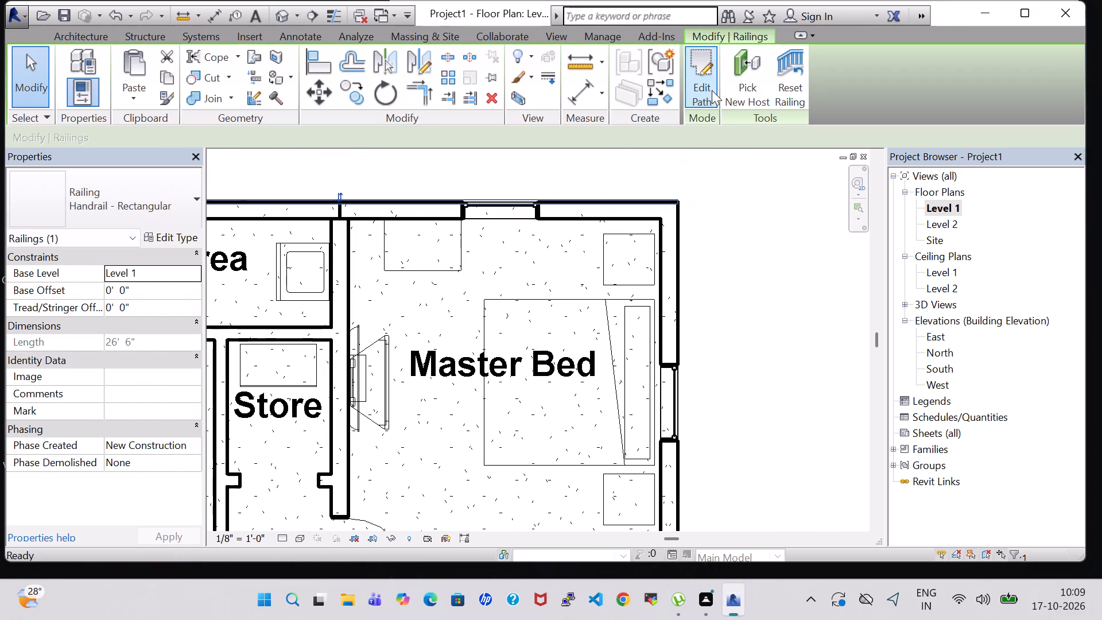
Set the north wall railing's Base Offset to 12' 0" in the 3D view.
left_click(286, 20)
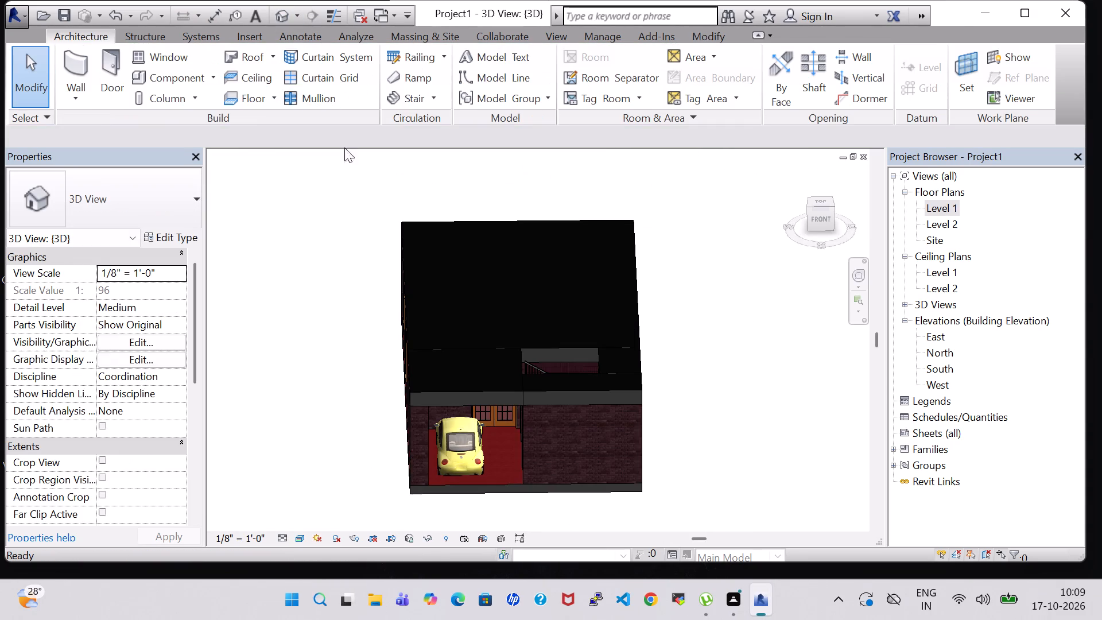
middle_click_drag(355, 281, 599, 275, "shift")
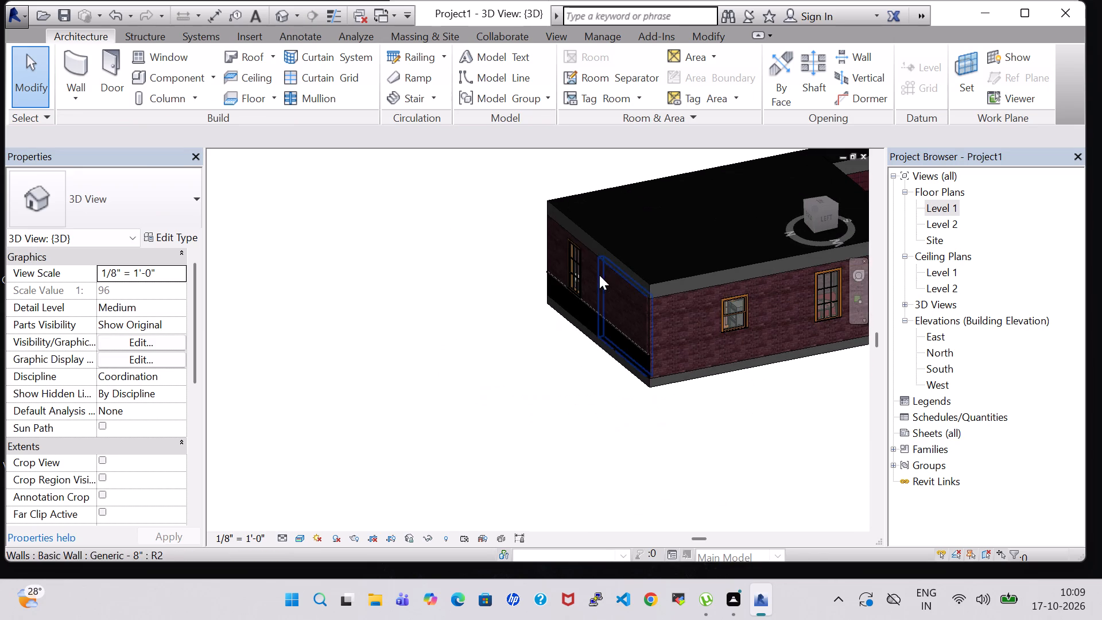
left_click(591, 315)
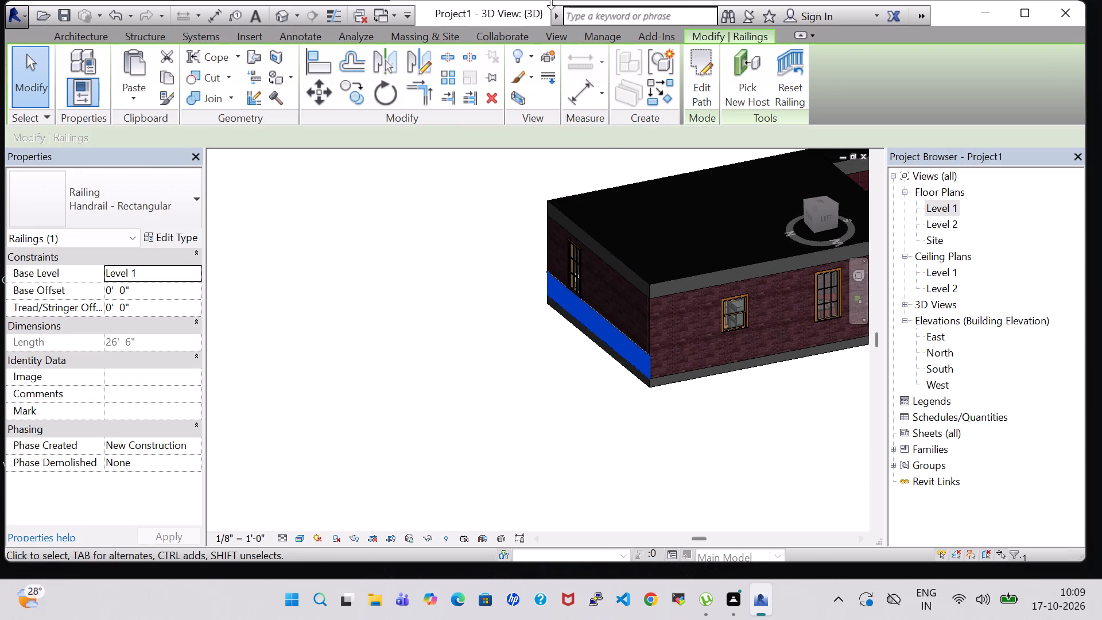
left_click(116, 293)
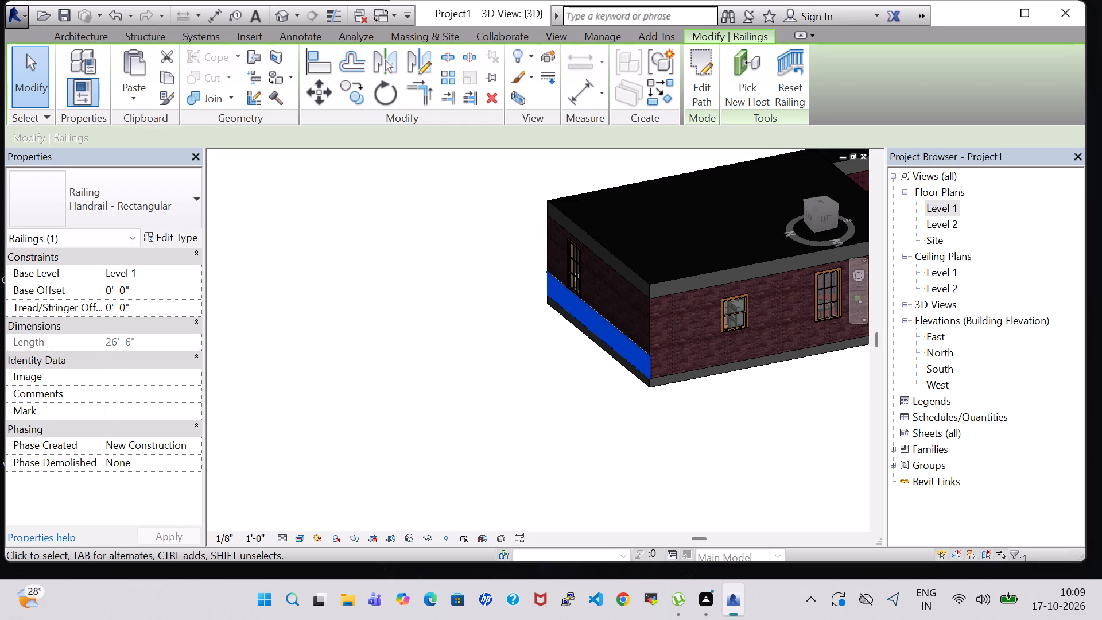
key("Left")
key("BackSpace")
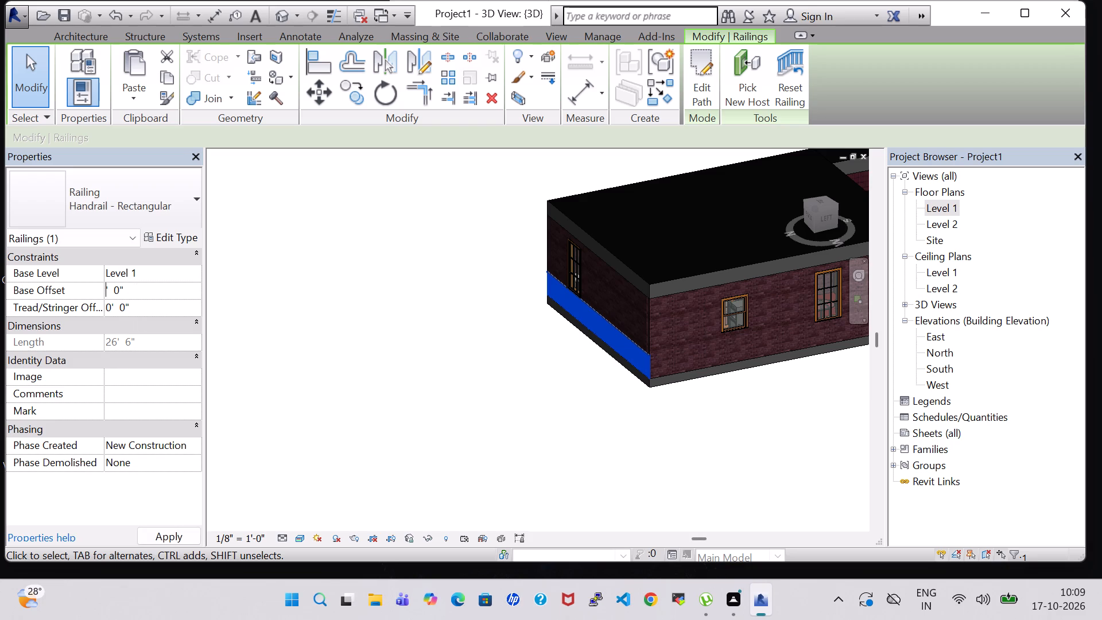
type("12")
key("Return")
left_click(265, 401)
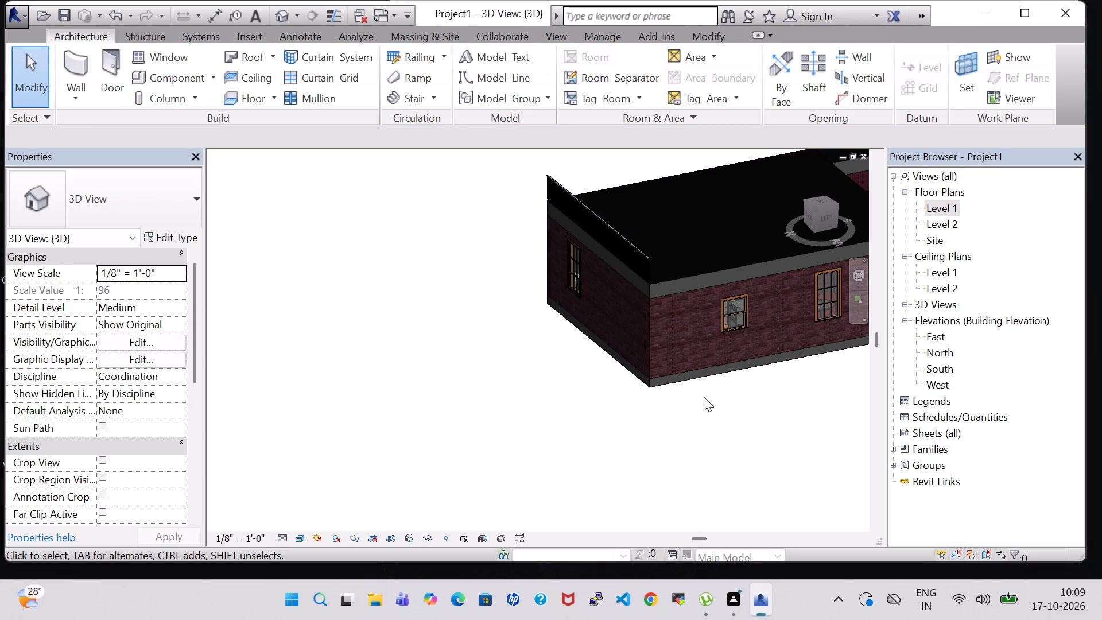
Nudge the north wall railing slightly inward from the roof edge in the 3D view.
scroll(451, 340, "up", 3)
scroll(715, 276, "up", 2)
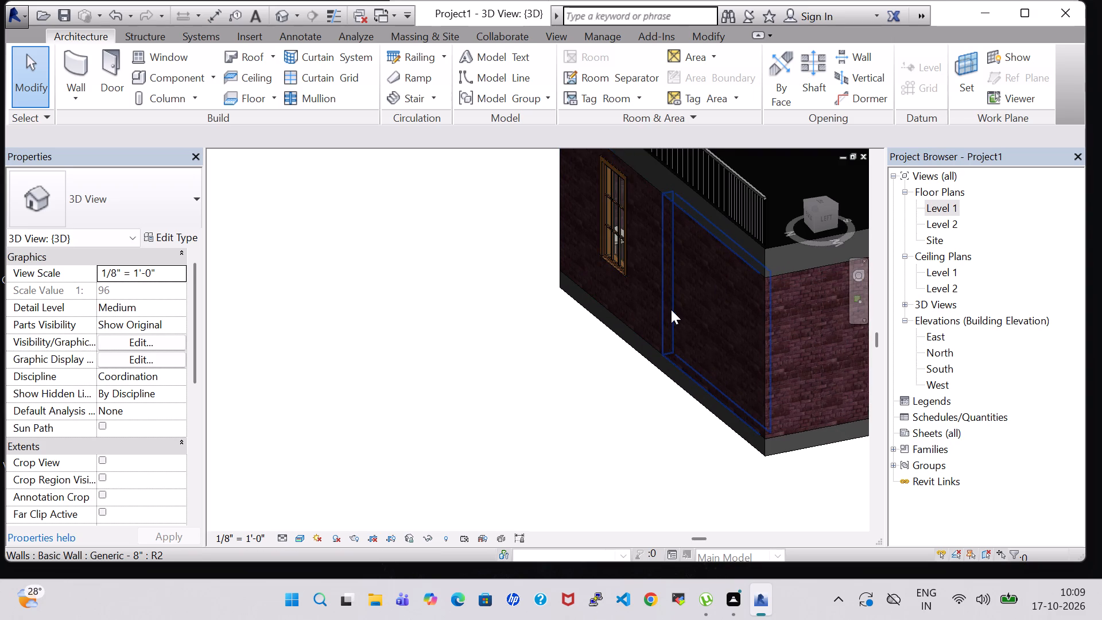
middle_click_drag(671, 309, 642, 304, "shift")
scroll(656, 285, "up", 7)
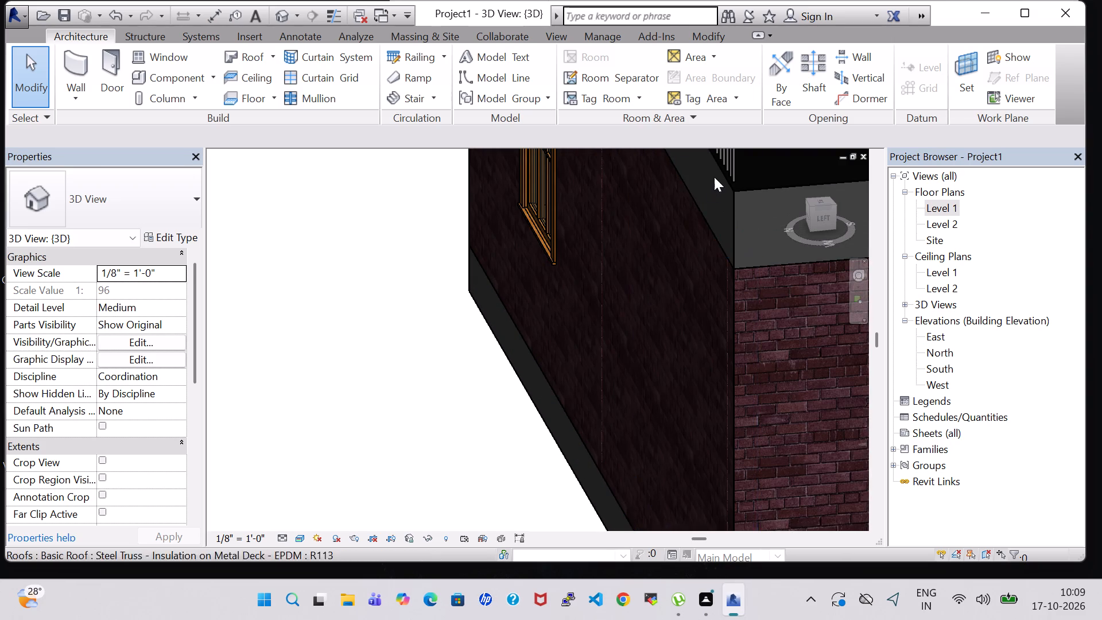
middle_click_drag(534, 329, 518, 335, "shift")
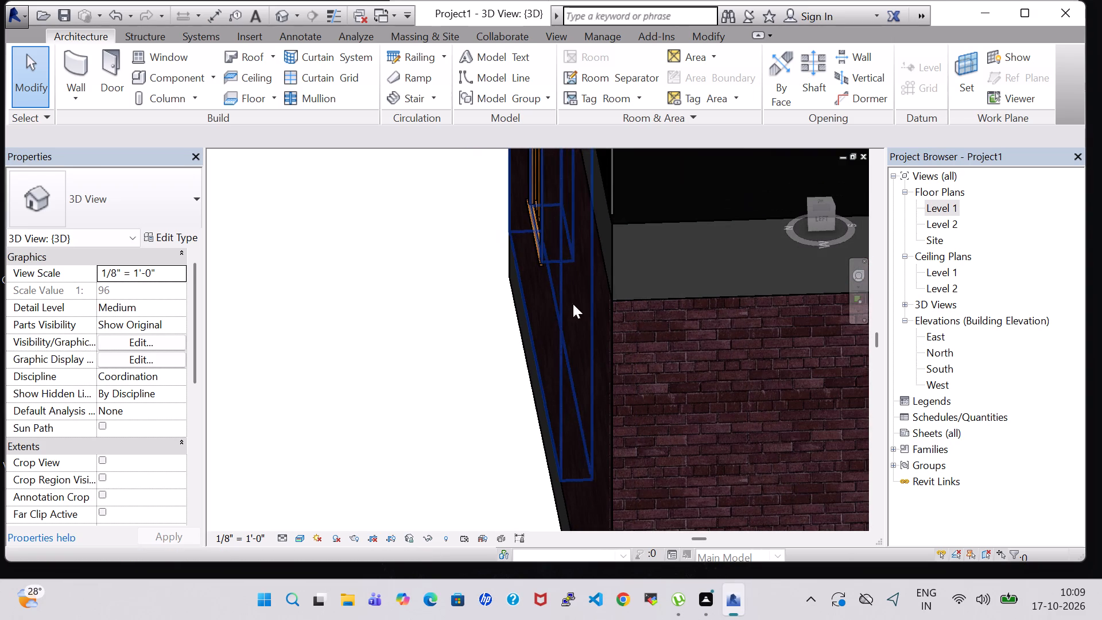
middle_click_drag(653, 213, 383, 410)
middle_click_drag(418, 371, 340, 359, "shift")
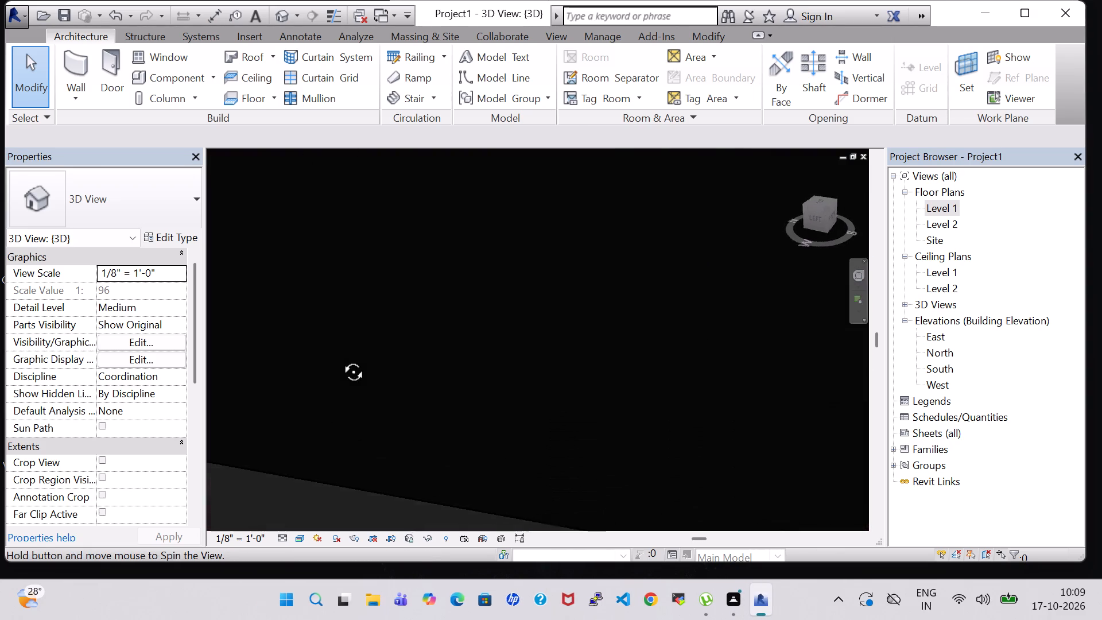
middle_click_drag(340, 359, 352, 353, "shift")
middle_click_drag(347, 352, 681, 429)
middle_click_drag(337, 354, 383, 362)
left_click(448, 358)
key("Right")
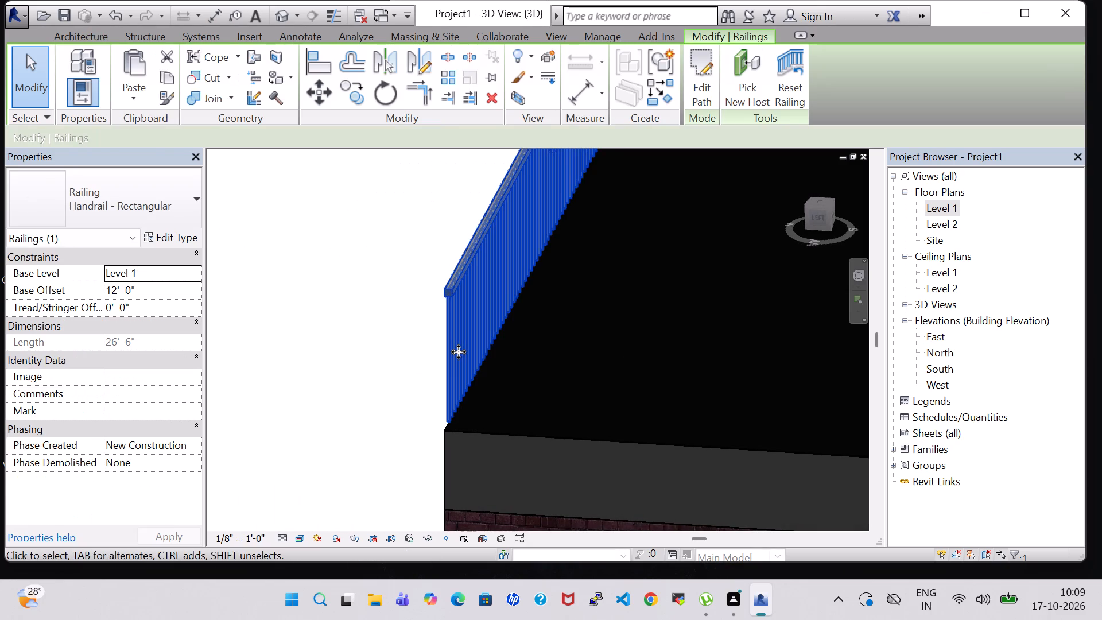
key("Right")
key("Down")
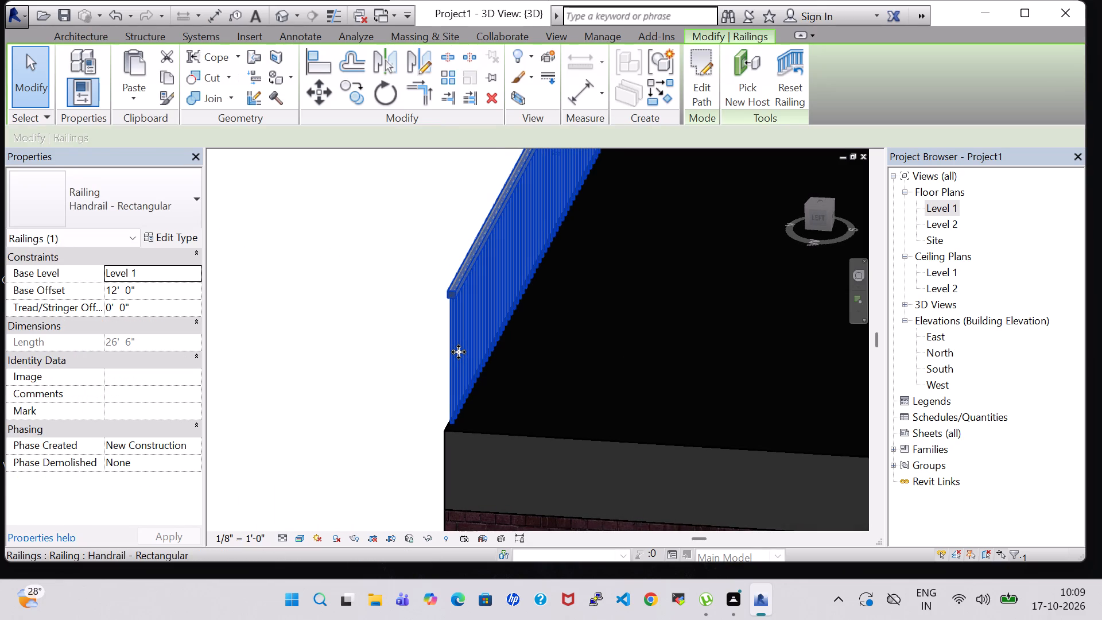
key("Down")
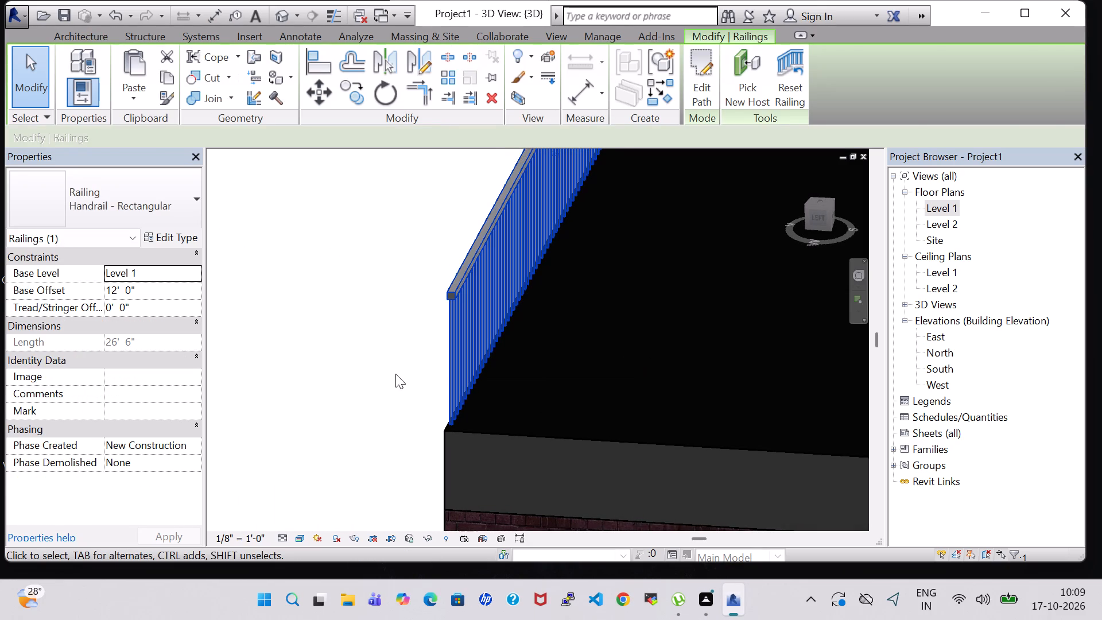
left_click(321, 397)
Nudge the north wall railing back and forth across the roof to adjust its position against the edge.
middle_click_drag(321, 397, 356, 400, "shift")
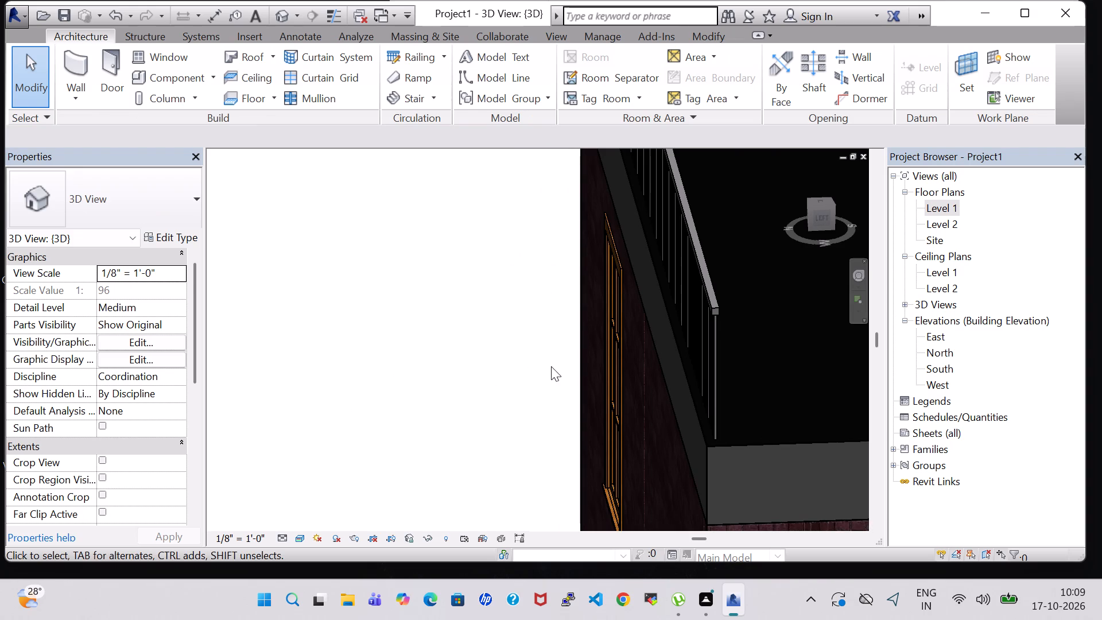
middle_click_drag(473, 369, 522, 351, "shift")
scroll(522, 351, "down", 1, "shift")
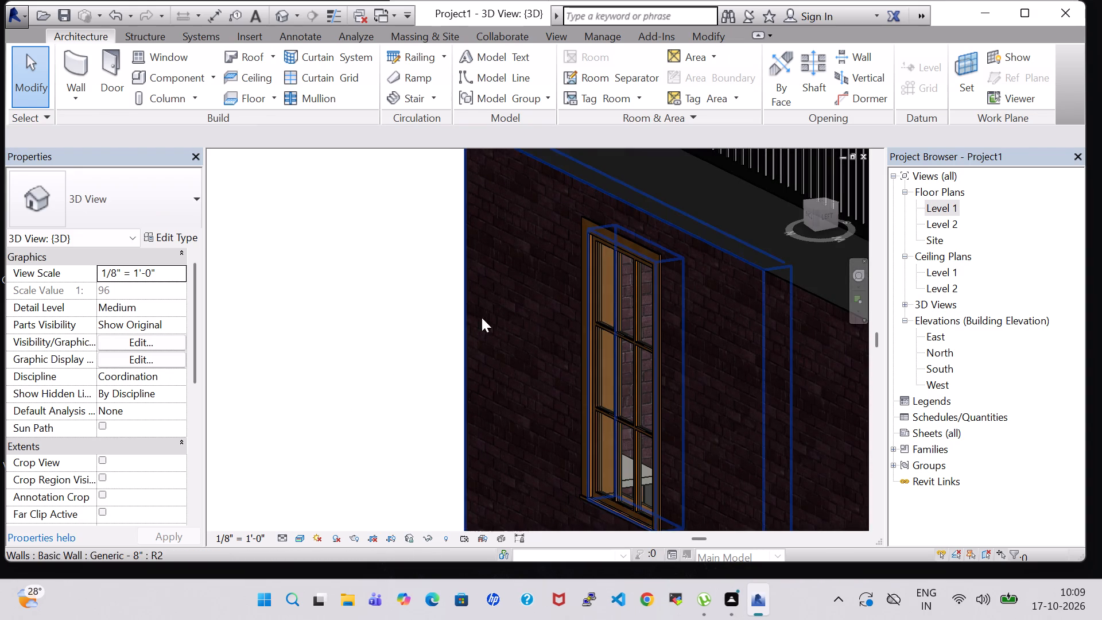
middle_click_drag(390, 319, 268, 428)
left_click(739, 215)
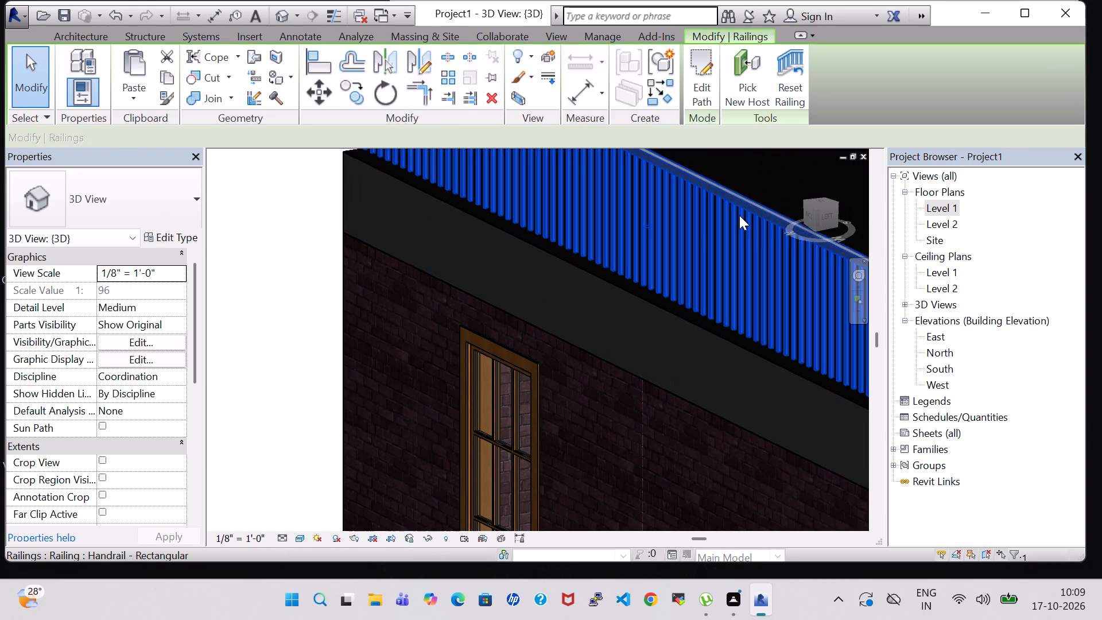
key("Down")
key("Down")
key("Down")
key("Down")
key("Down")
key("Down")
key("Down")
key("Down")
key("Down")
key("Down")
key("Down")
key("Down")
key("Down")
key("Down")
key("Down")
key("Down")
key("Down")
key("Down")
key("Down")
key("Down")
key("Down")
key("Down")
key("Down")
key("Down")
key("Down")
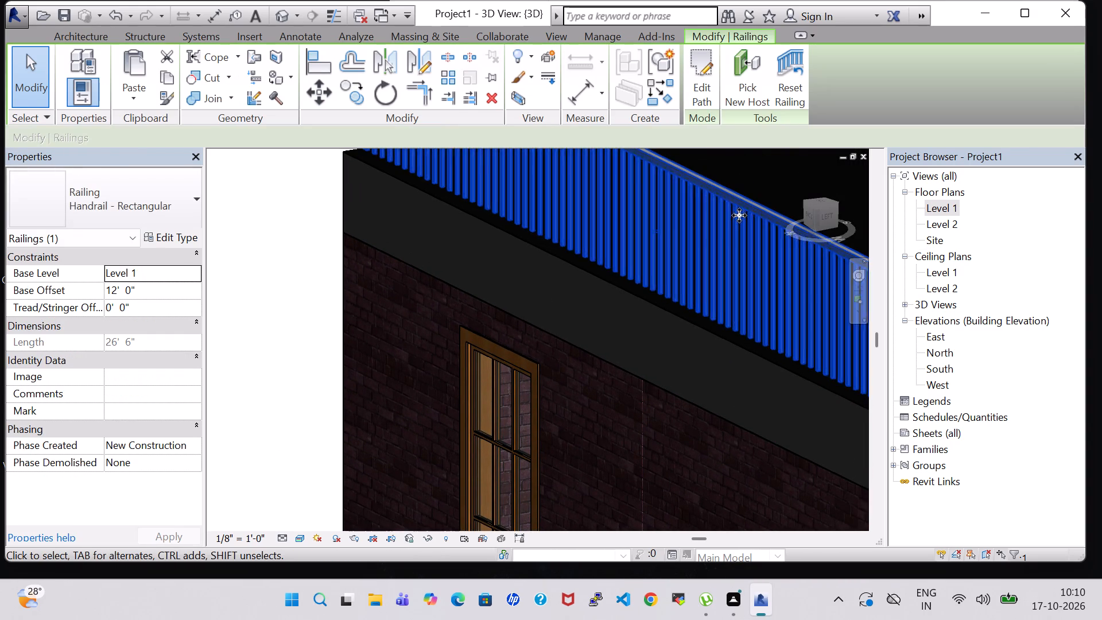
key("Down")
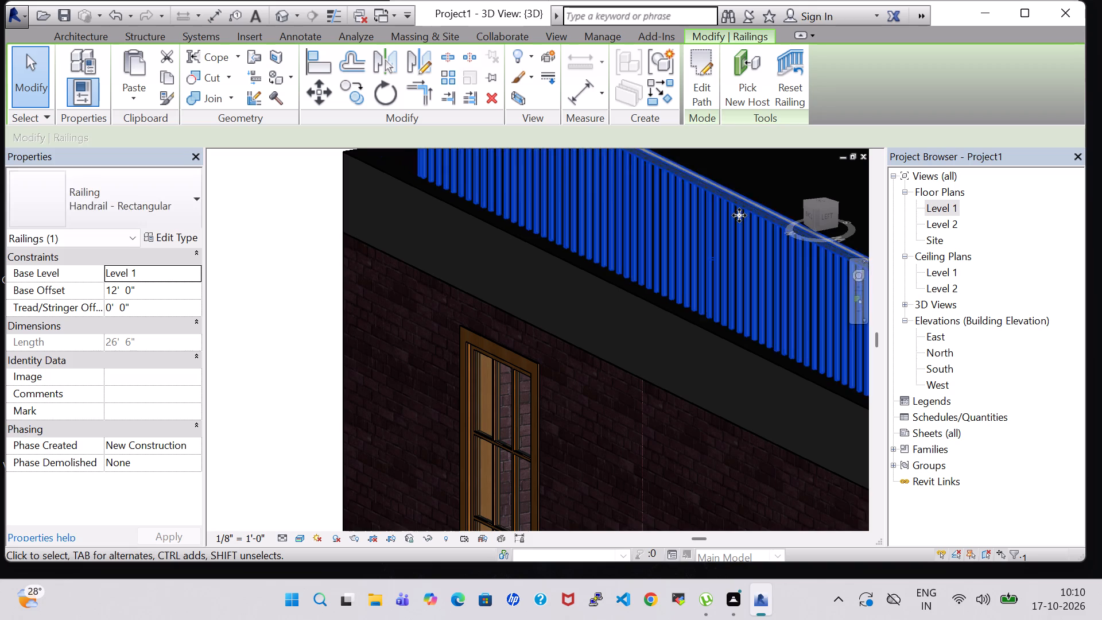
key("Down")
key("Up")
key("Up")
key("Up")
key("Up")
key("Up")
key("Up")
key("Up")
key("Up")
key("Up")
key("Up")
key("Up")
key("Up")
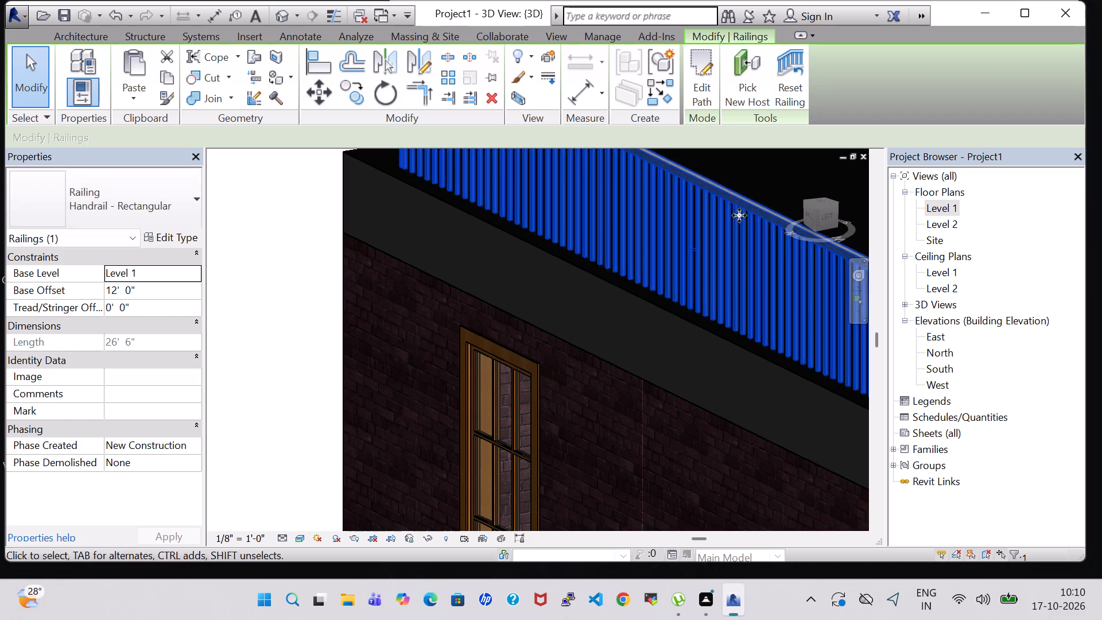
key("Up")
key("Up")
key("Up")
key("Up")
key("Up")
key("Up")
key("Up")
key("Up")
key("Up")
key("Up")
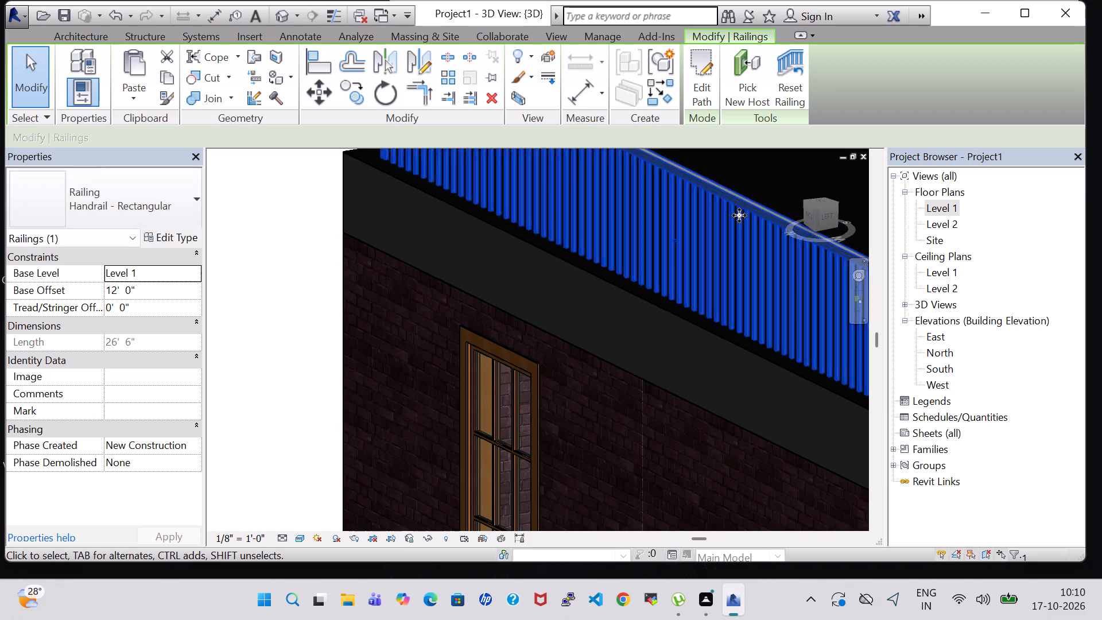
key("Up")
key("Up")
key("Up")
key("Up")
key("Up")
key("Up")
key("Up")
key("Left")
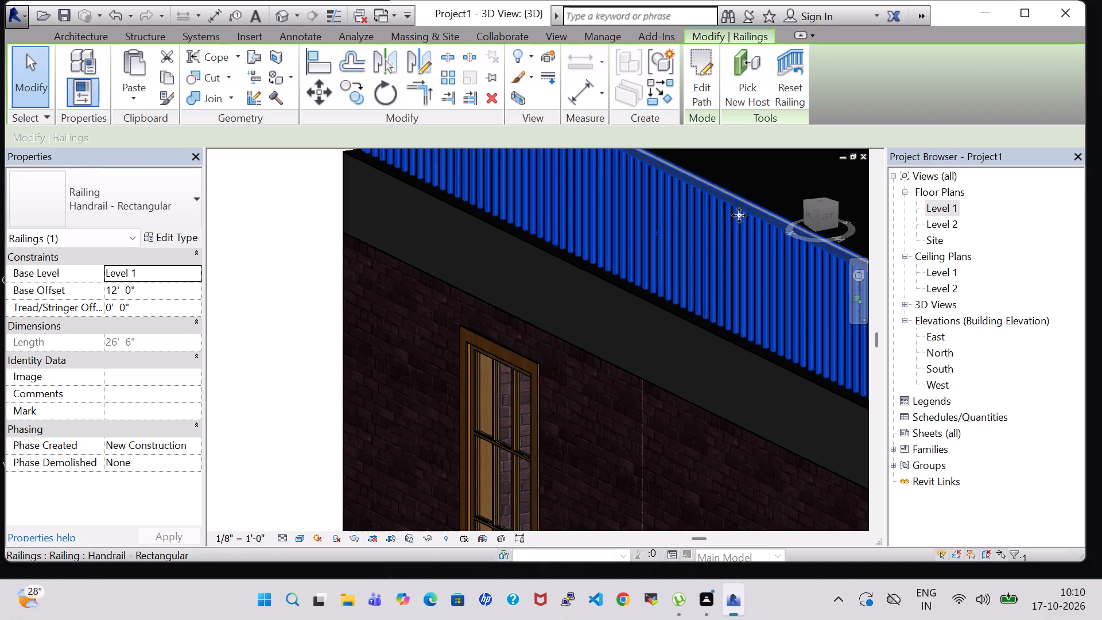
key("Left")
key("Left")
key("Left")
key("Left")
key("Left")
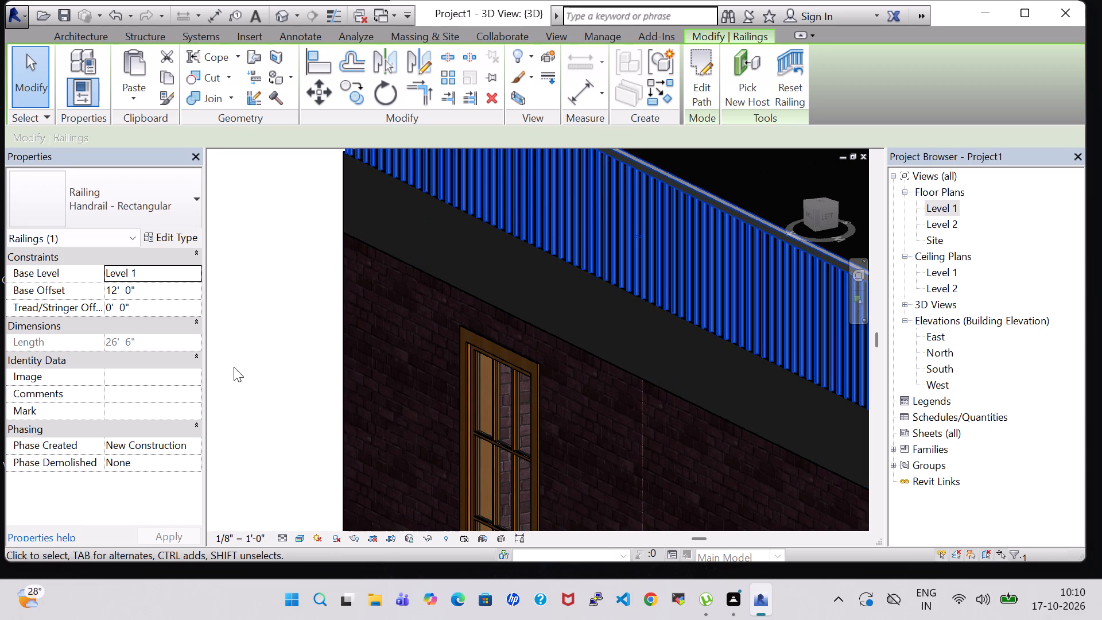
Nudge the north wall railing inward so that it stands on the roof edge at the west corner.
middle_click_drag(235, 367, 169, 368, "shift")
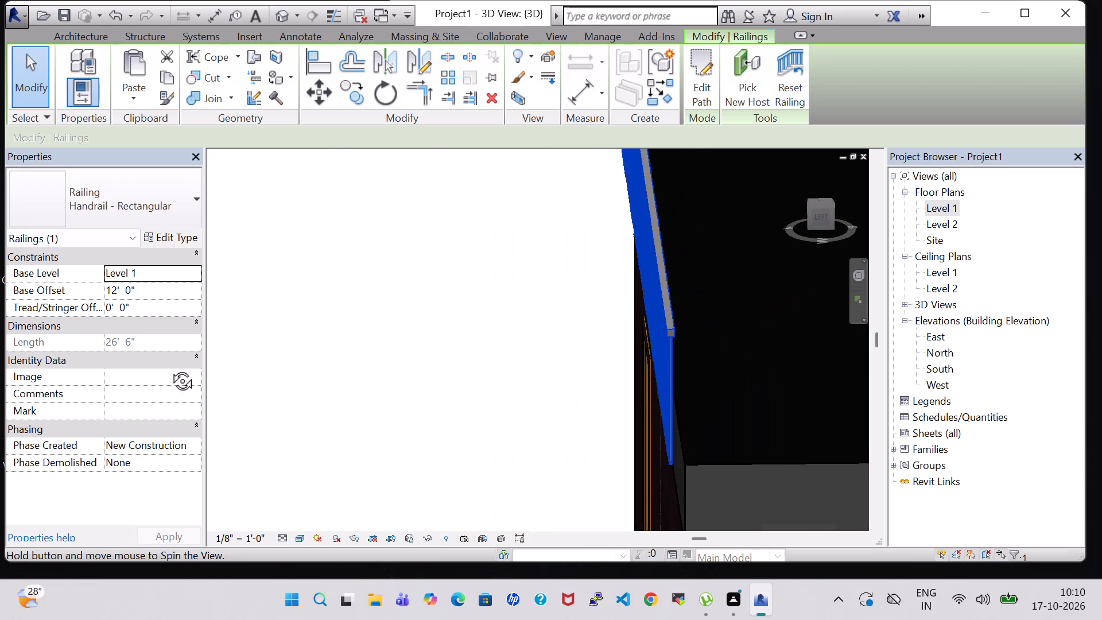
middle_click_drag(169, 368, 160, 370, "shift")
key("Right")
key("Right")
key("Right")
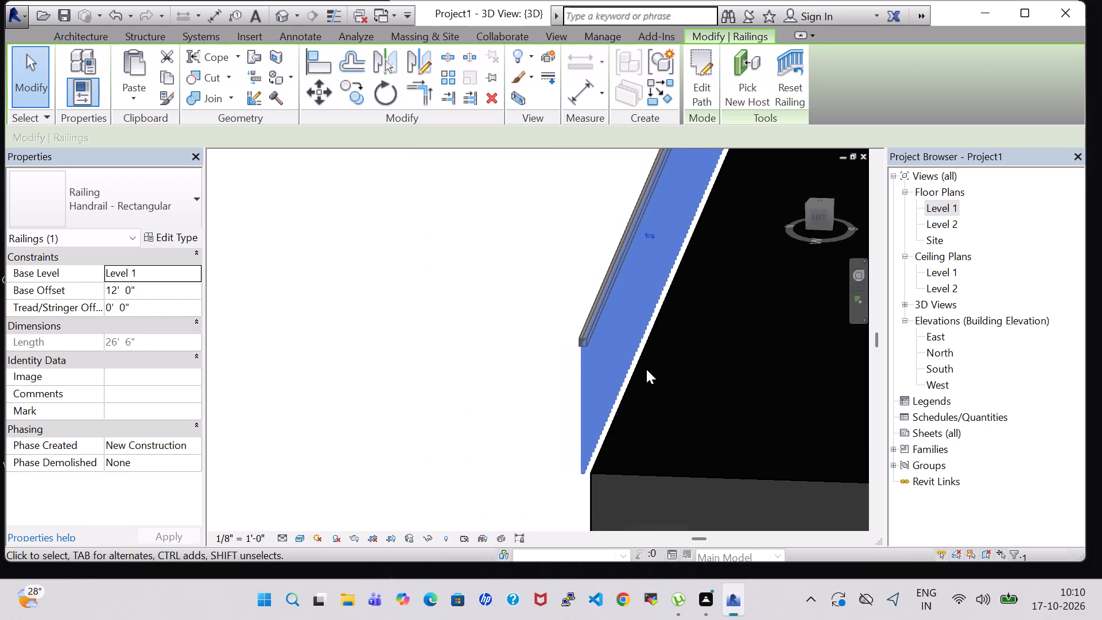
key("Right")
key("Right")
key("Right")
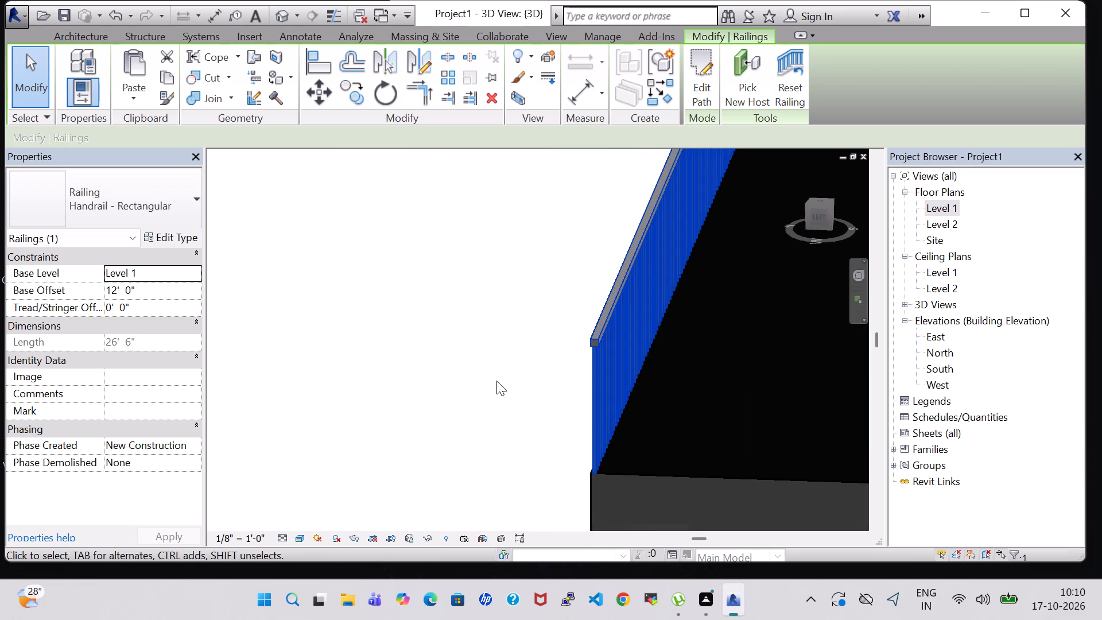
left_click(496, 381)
Delete the handrail railing along the north roof edge.
middle_click_drag(492, 383, 506, 390, "shift")
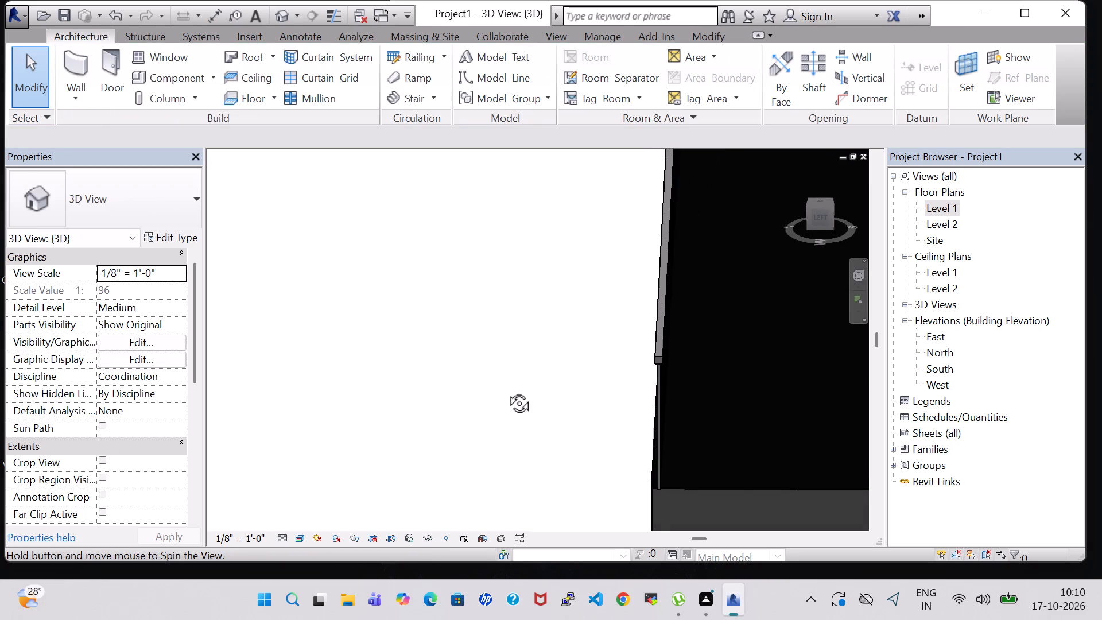
middle_click_drag(506, 390, 496, 454, "shift")
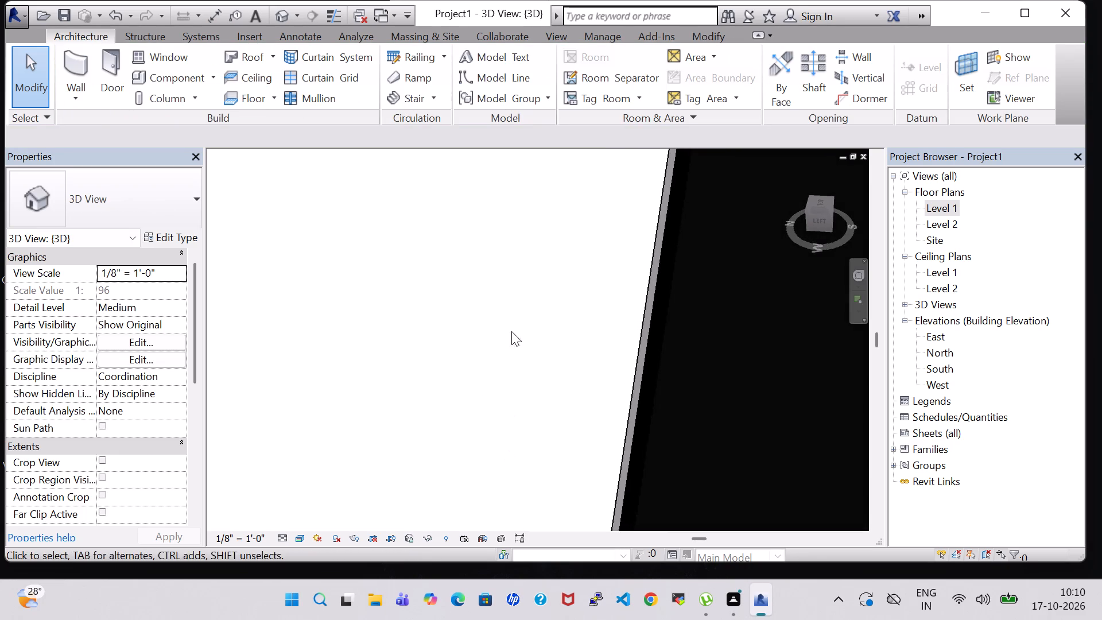
middle_click_drag(518, 286, 494, 525)
scroll(473, 434, "down", 1)
middle_click_drag(474, 434, 688, 299)
middle_click_drag(530, 464, 708, 455)
left_click(516, 212)
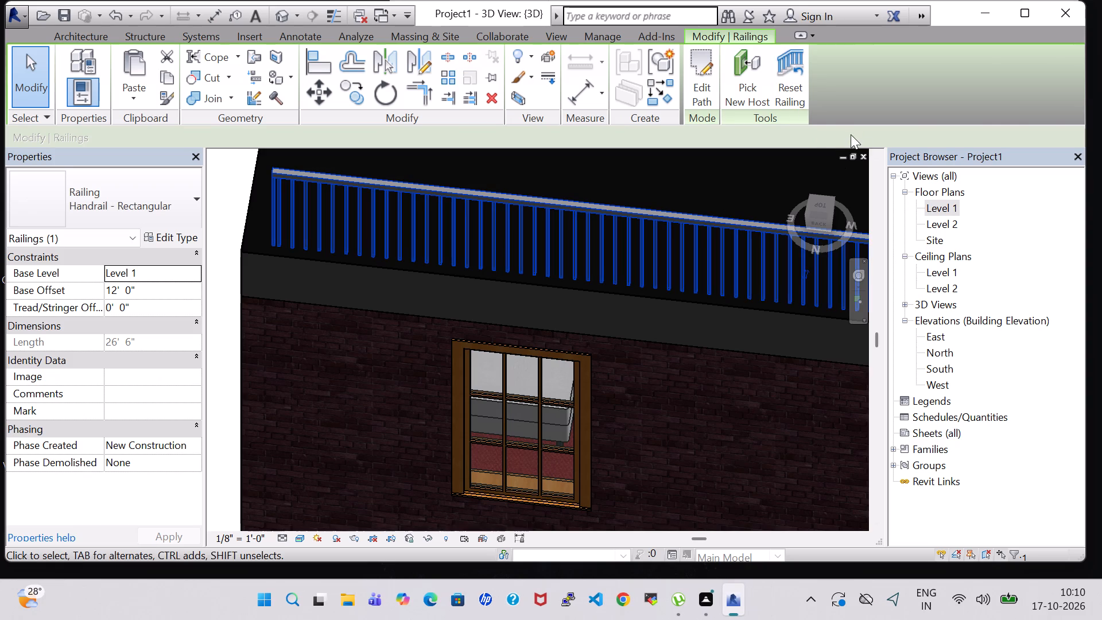
key("Delete")
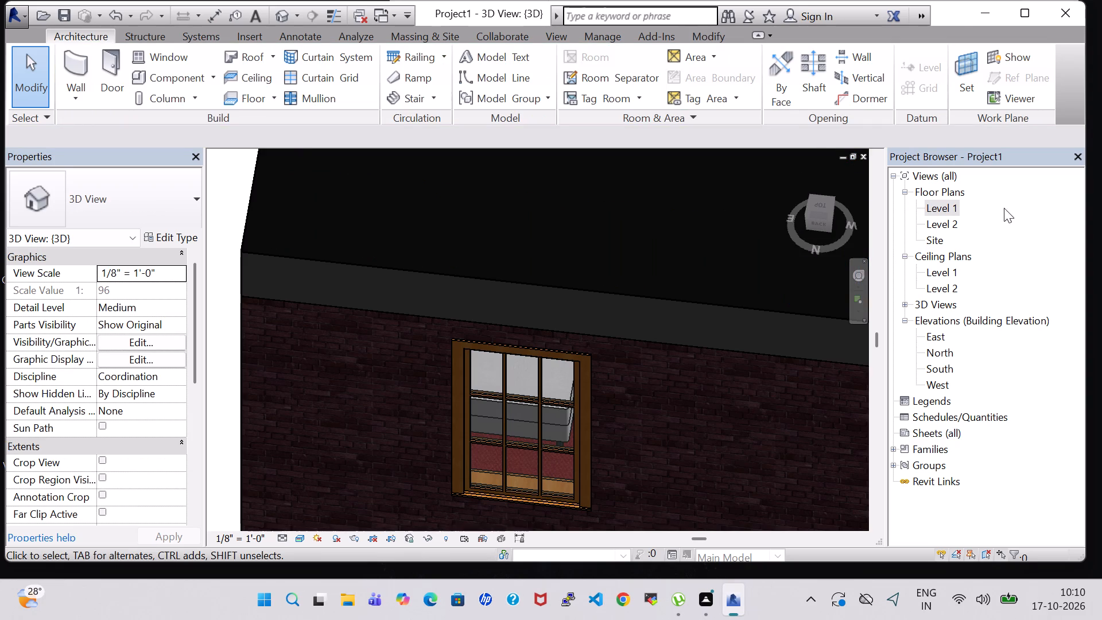
Start a new Handrail - Rectangular railing in the Level 1 floor plan with a Base Offset of 11' 9".
double_click(940, 210)
scroll(516, 270, "down", 2)
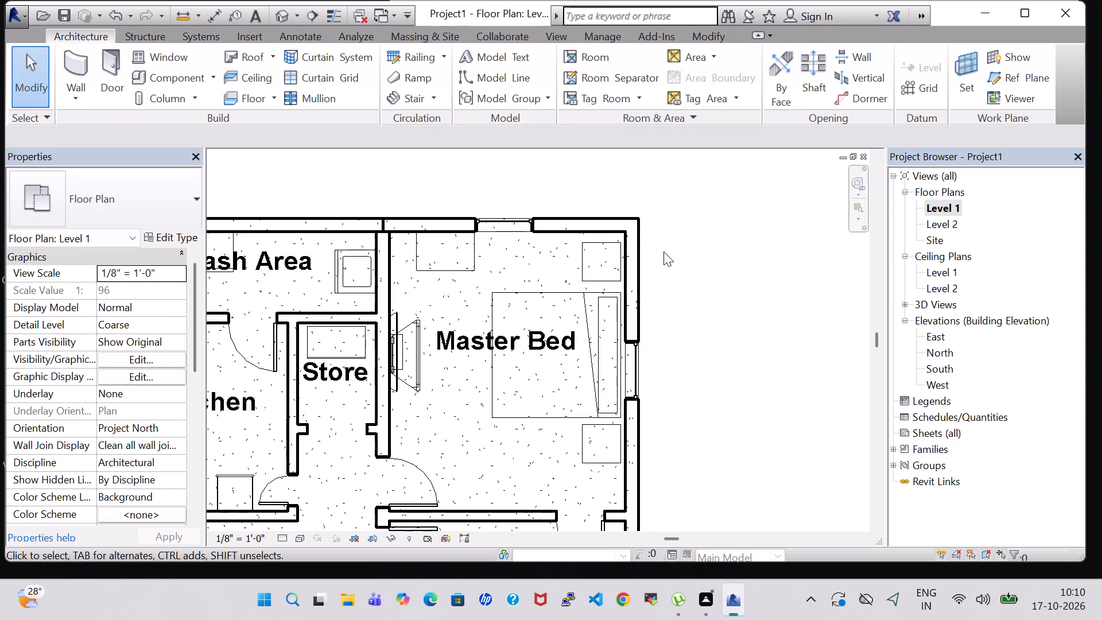
left_click(408, 49)
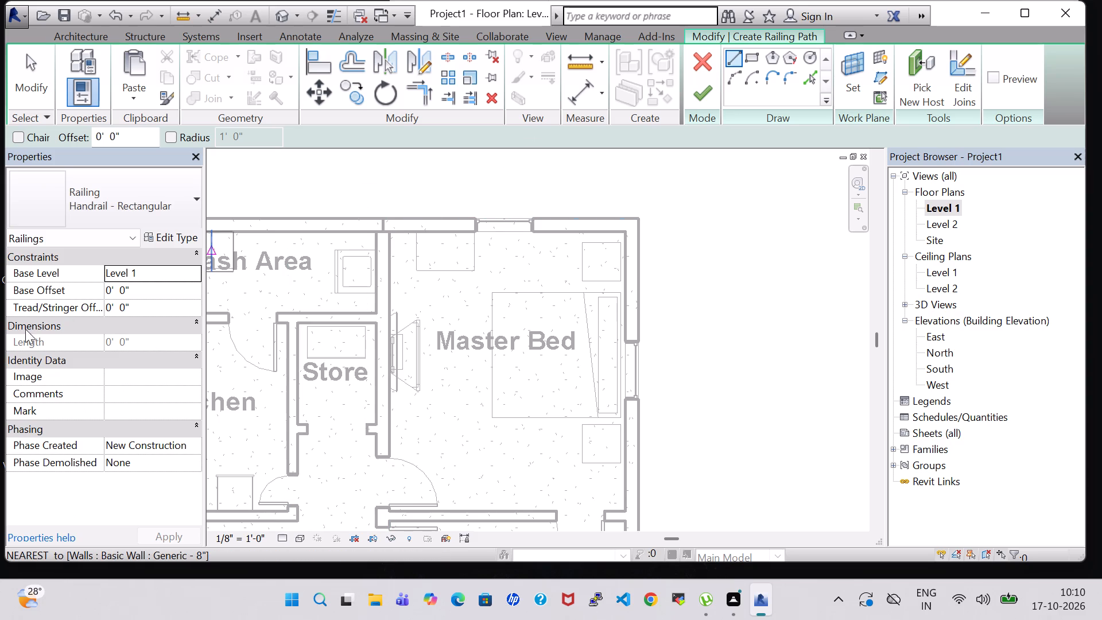
left_click(112, 291)
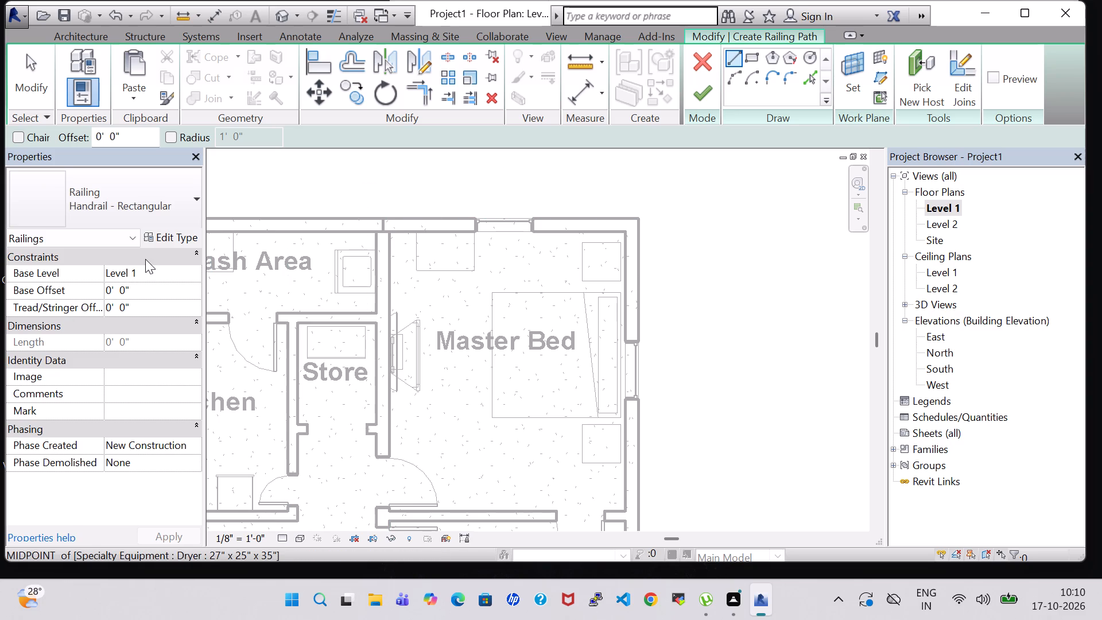
key("BackSpace")
type("11")
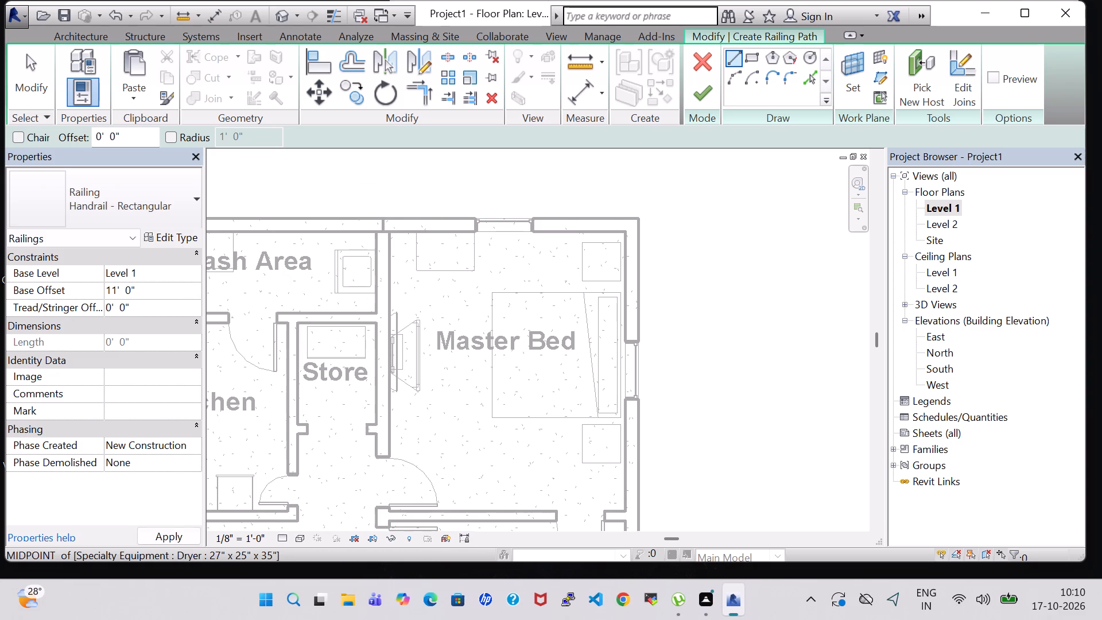
left_click(129, 291)
key("BackSpace")
key("9")
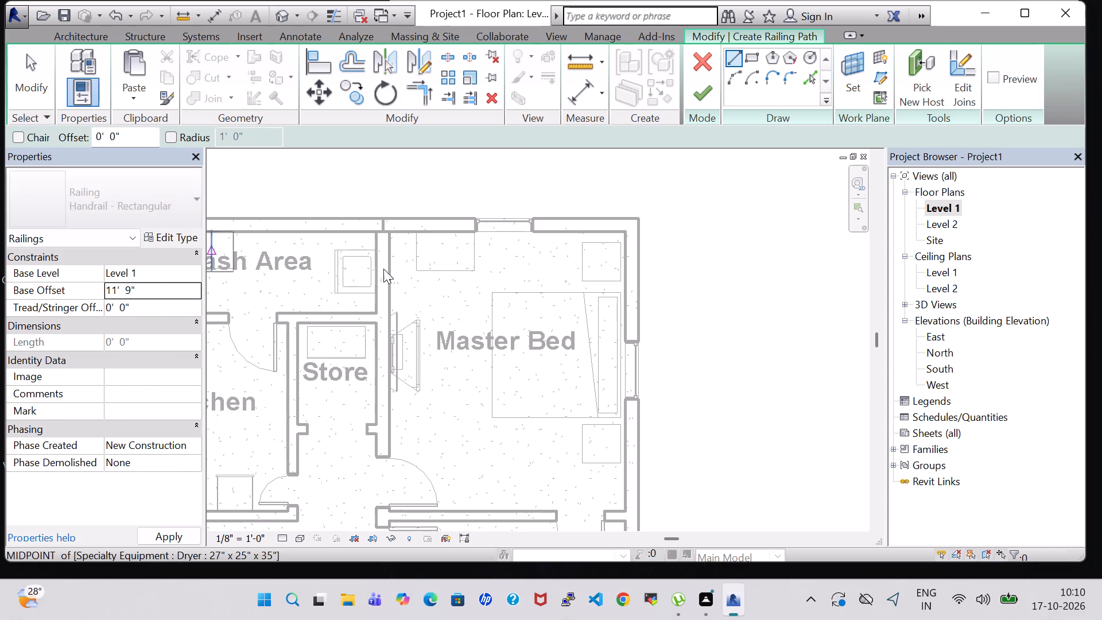
Sketch the railing path along the north wall's outer edge from the northeast to the northwest corner, about 26' 6" long, and finish the railing.
middle_click_drag(522, 159, 754, 202)
scroll(766, 220, "up", 3)
middle_click_drag(770, 245, 584, 245)
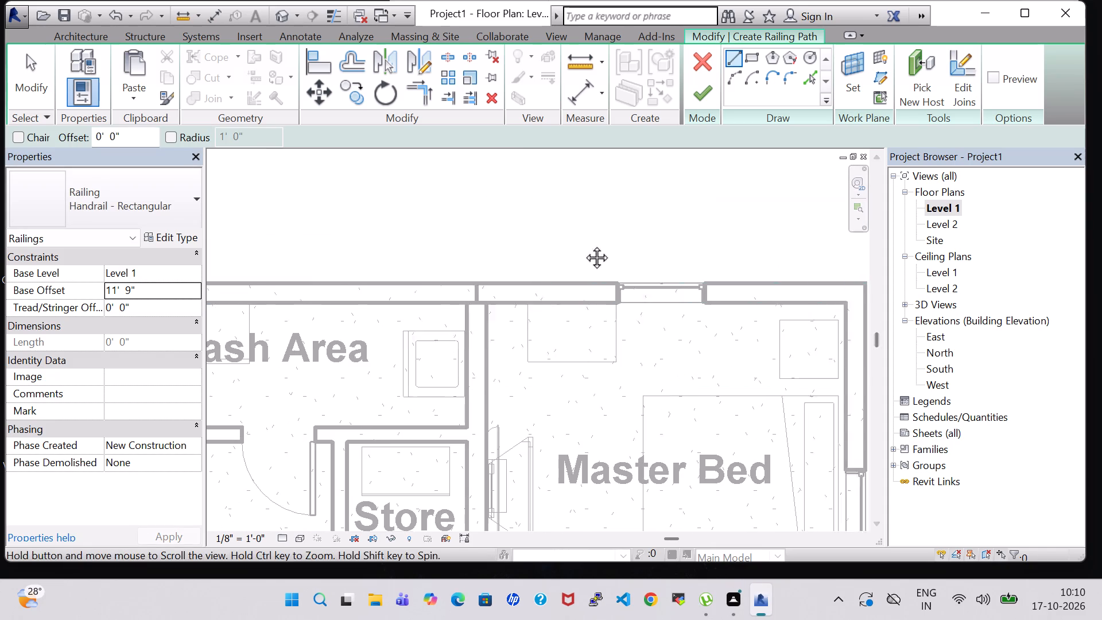
middle_click_drag(584, 245, 482, 241)
scroll(712, 231, "up", 3)
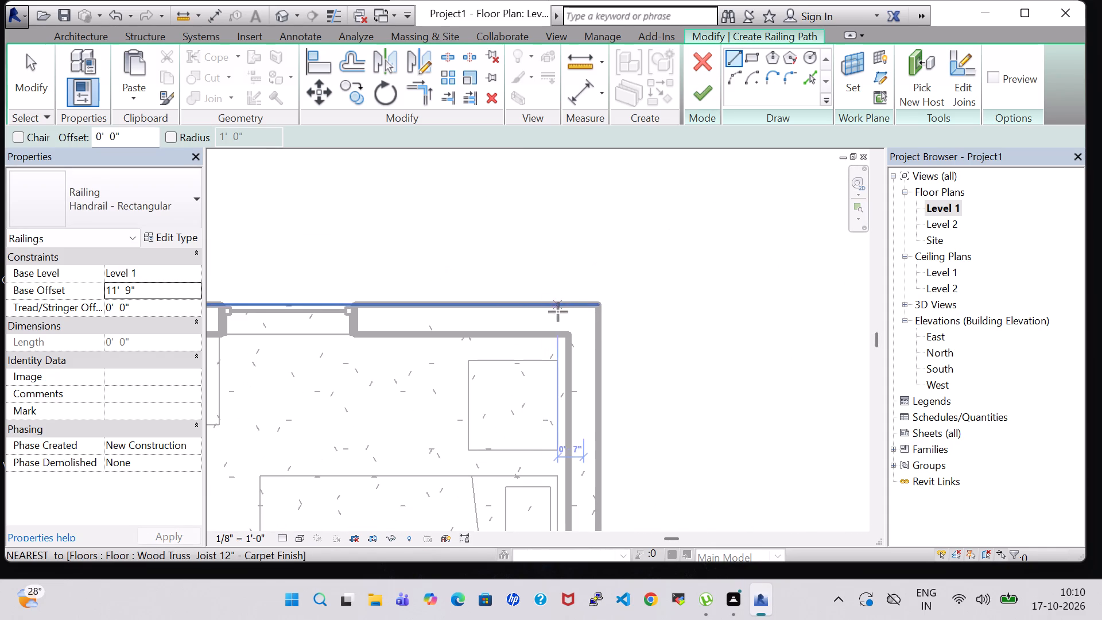
left_click(603, 306)
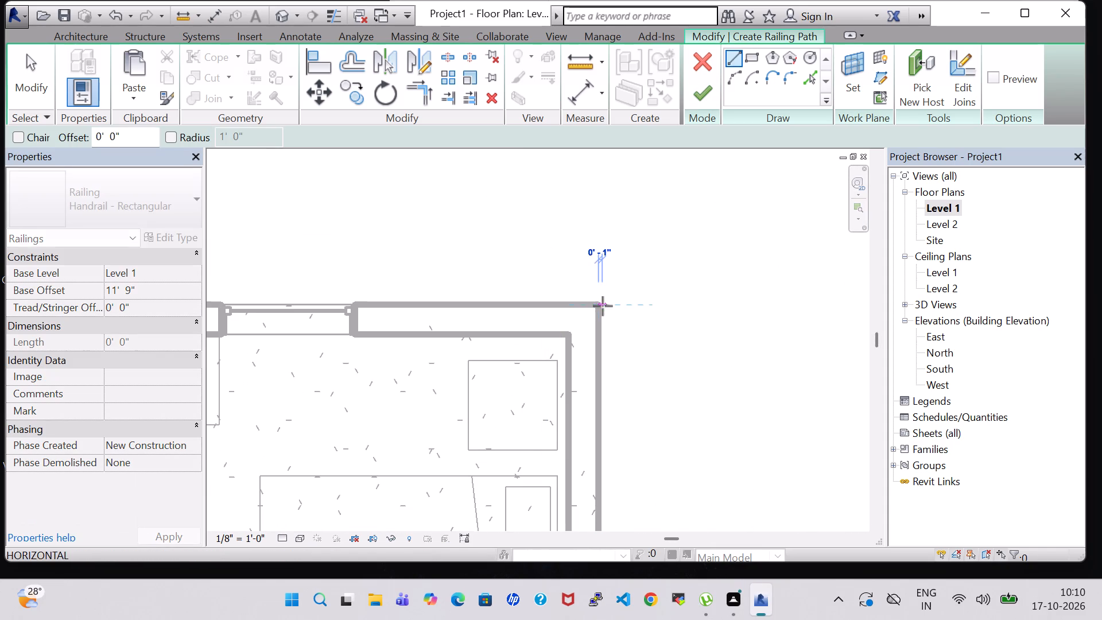
middle_click_drag(468, 307, 760, 307)
middle_click_drag(313, 311, 374, 302)
middle_click_drag(259, 286, 687, 285)
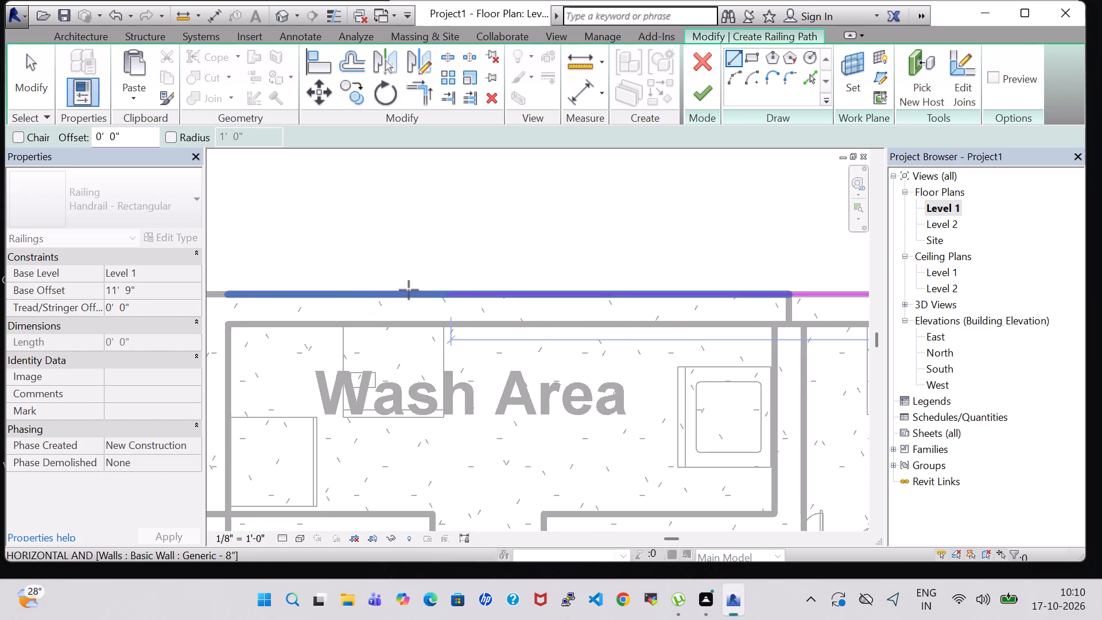
middle_click_drag(352, 281, 765, 281)
scroll(593, 297, "up", 4)
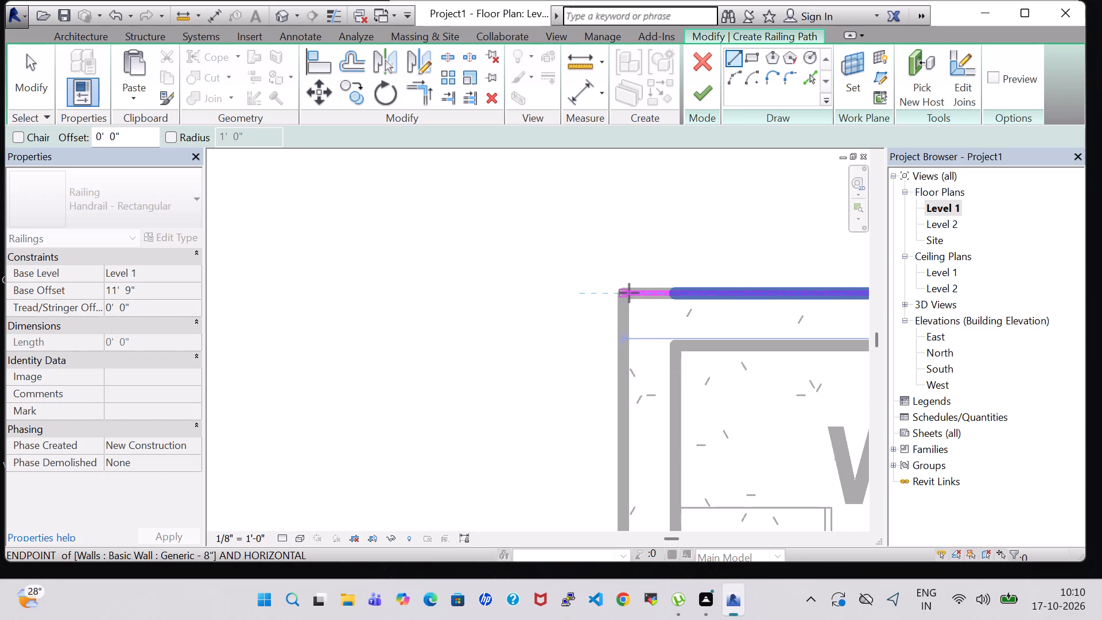
left_click(622, 290)
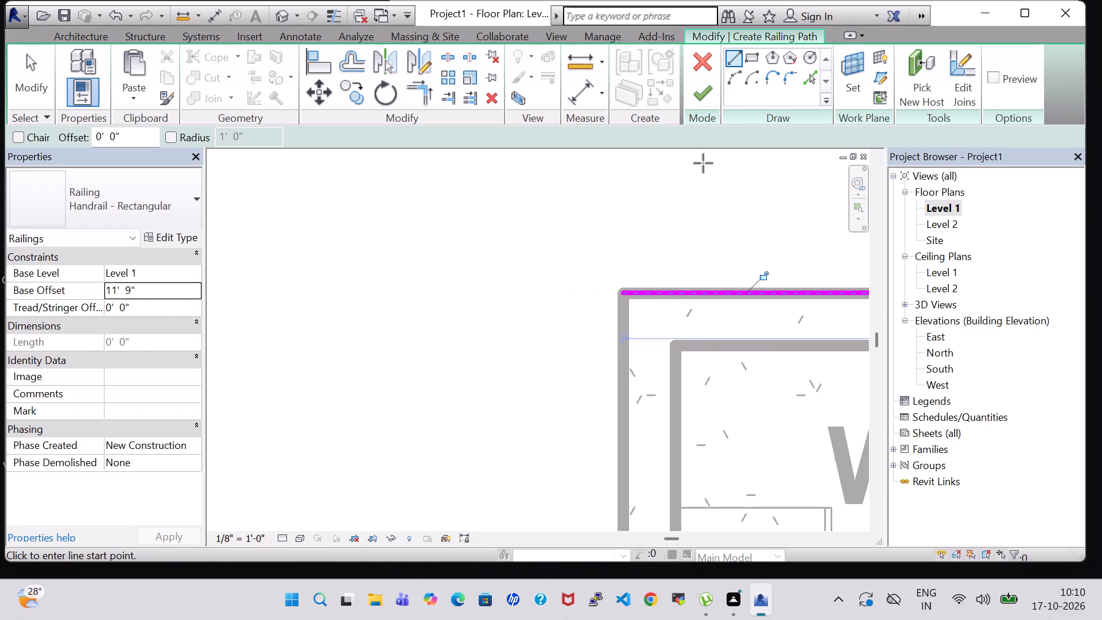
left_click(710, 98)
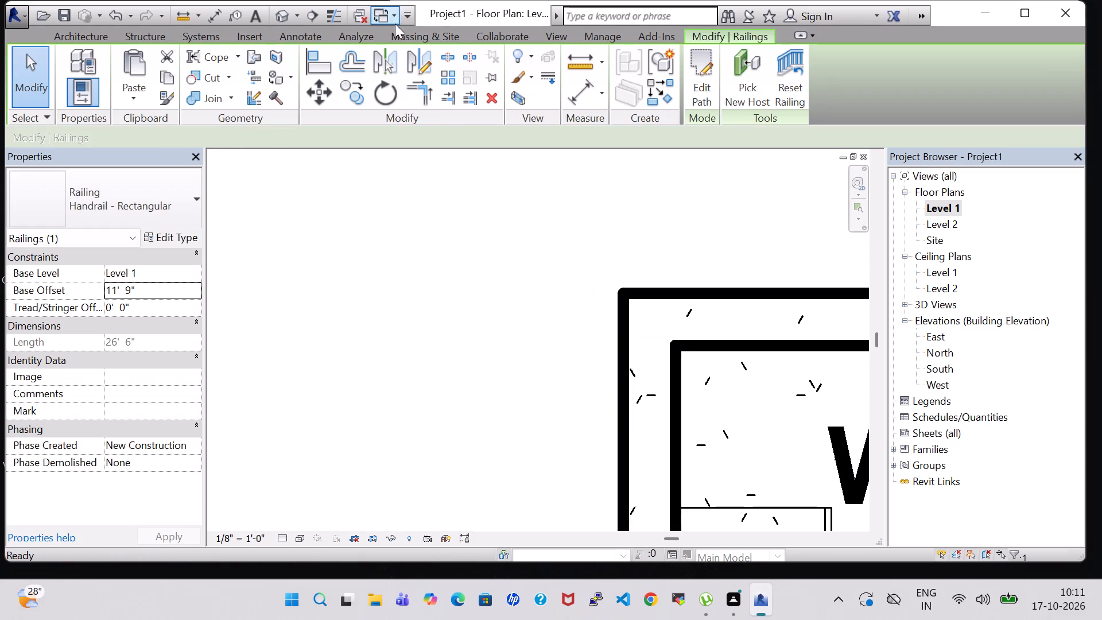
Change the north roof edge railing to the Glass Panel - Bottom Fill type in the 3D view.
left_click(273, 15)
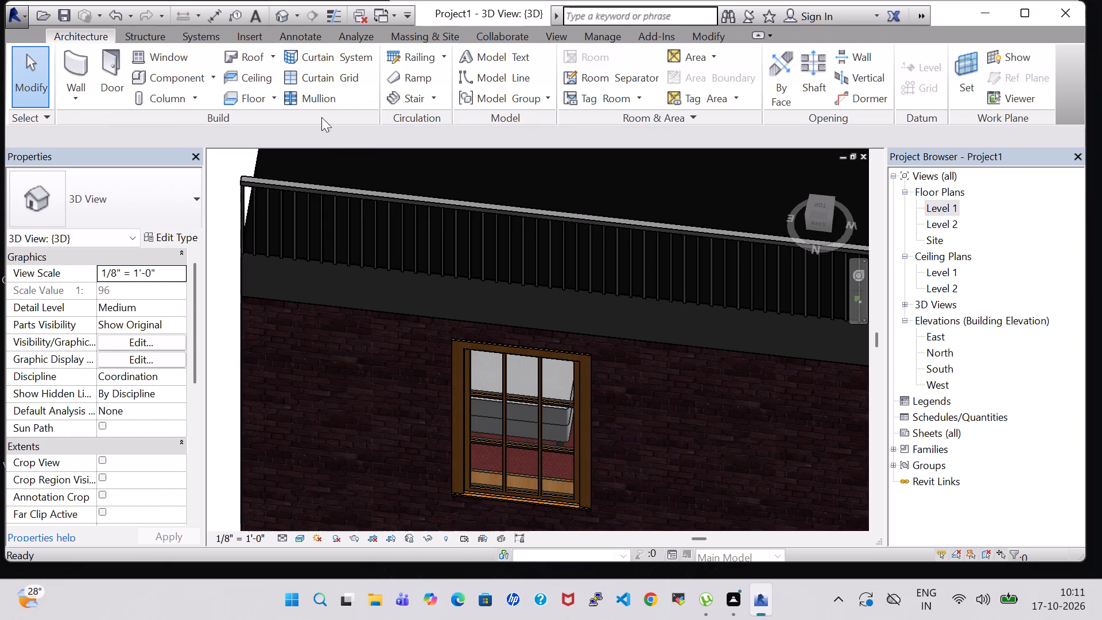
scroll(469, 266, "down", 3)
scroll(500, 300, "up", 6)
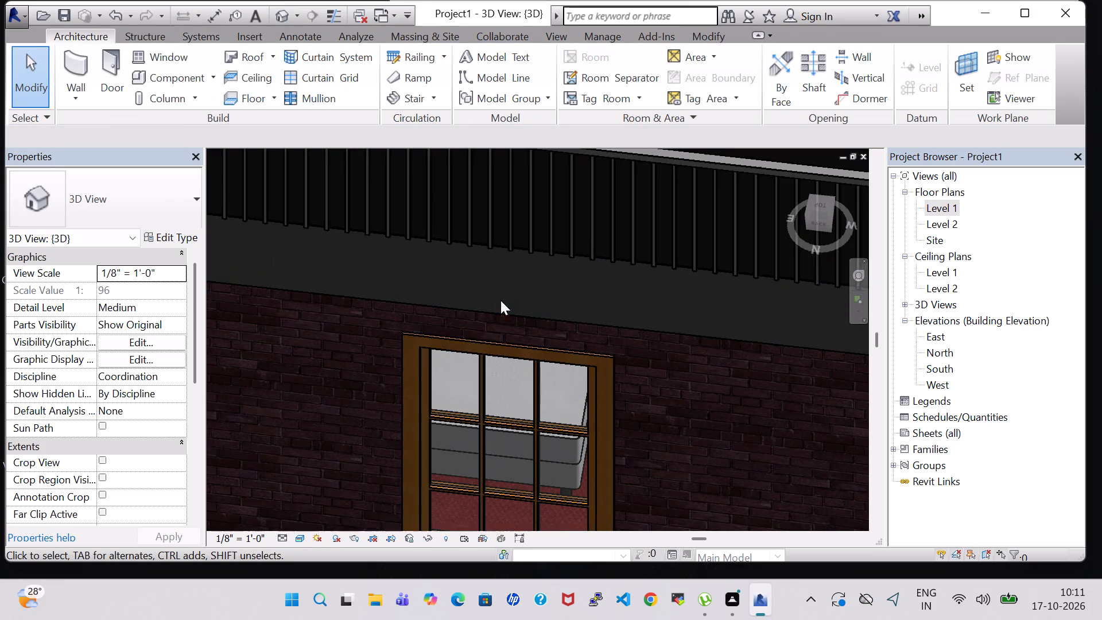
left_click(629, 185)
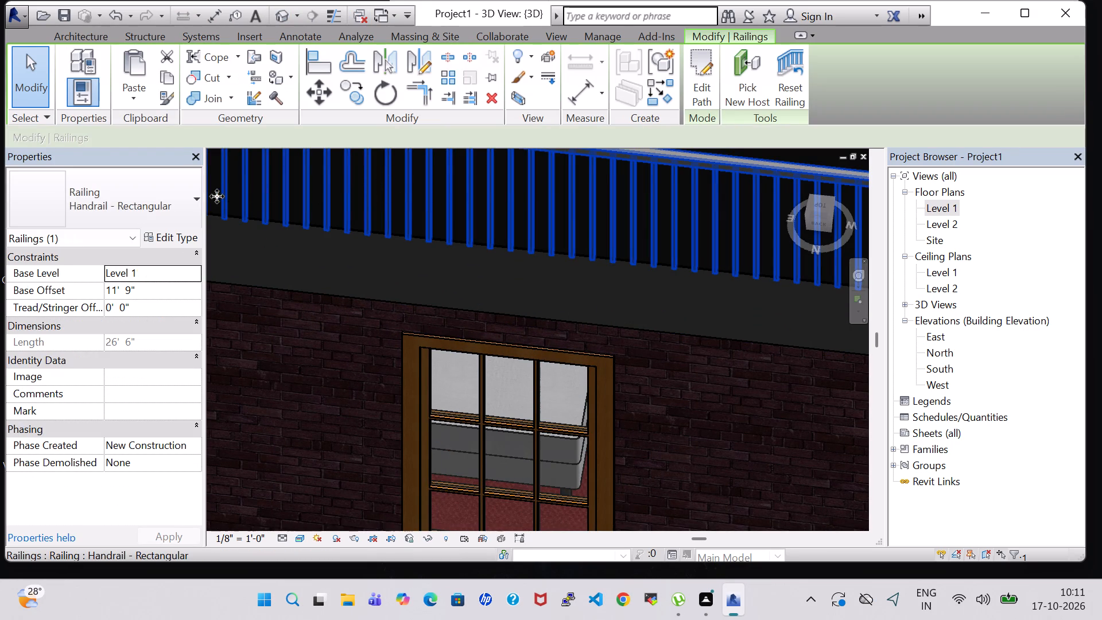
left_click(104, 215)
scroll(129, 334, "up", 3)
left_click(76, 285)
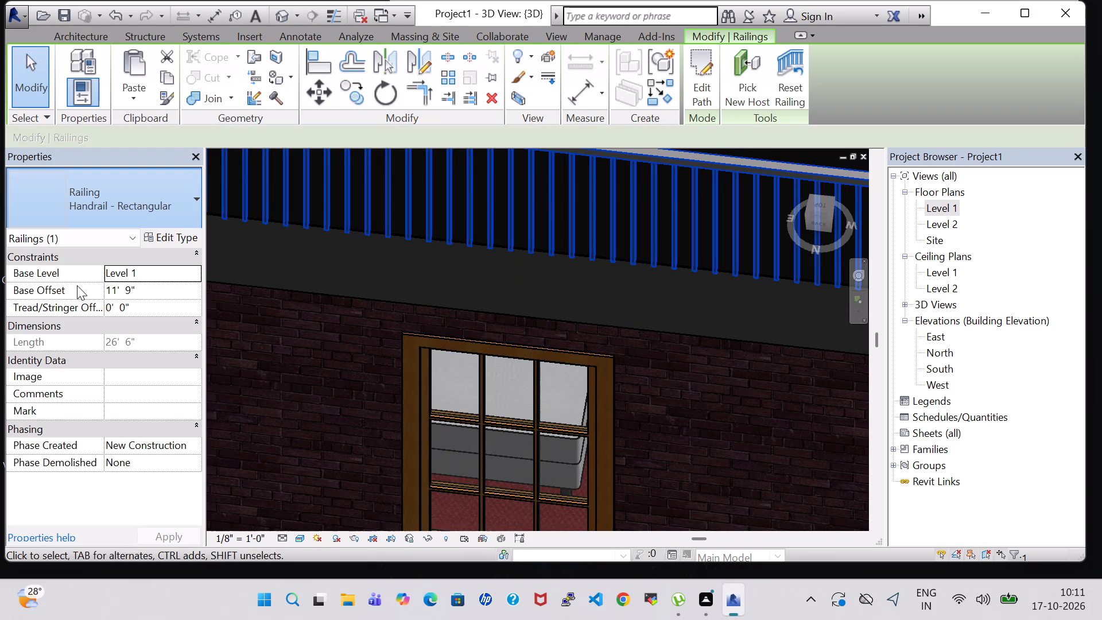
scroll(212, 341, "down", 3)
scroll(328, 413, "down", 5)
middle_click_drag(603, 459, 525, 434)
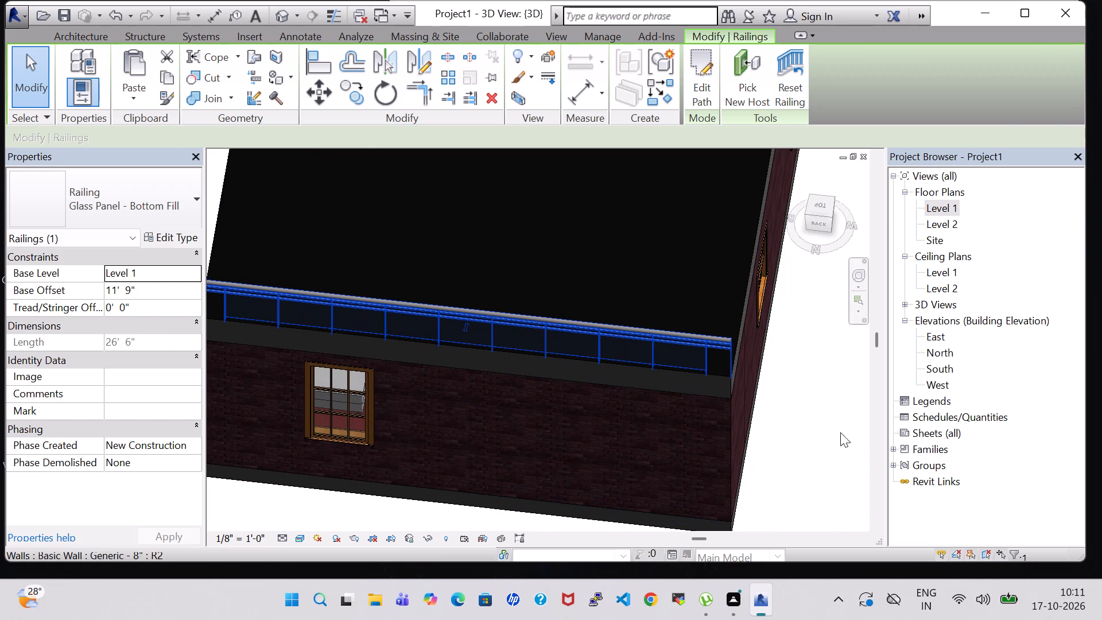
left_click(801, 424)
Examine how the north glass panel railing sits on the roof edge, viewing the house from the north and west sides.
middle_click_drag(801, 424, 765, 417, "shift")
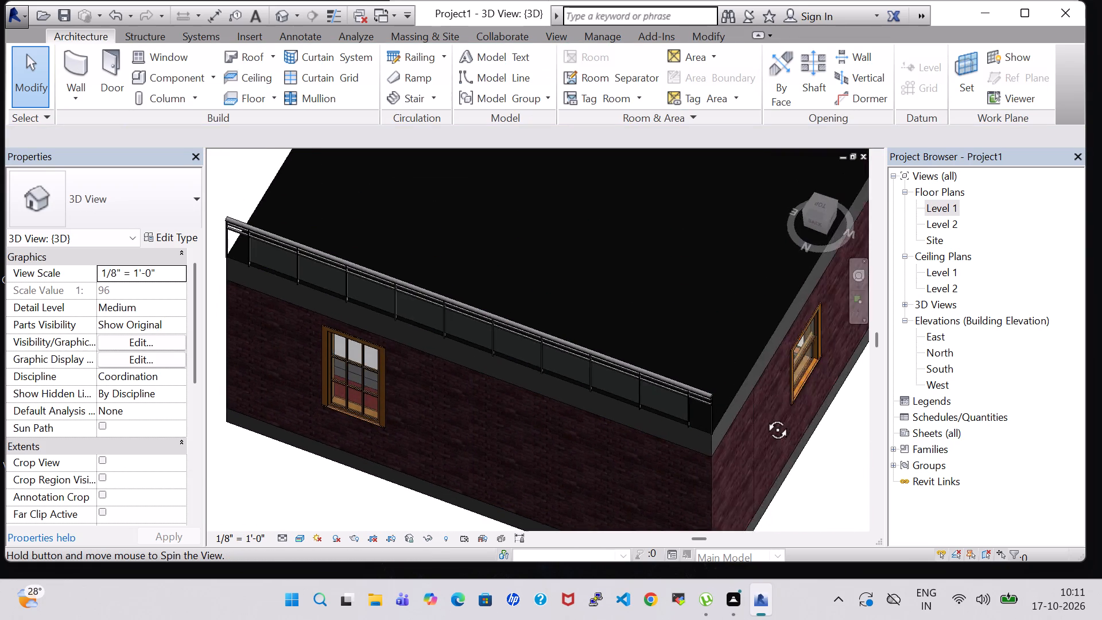
middle_click_drag(765, 417, 698, 353, "shift")
middle_click_drag(698, 353, 589, 263)
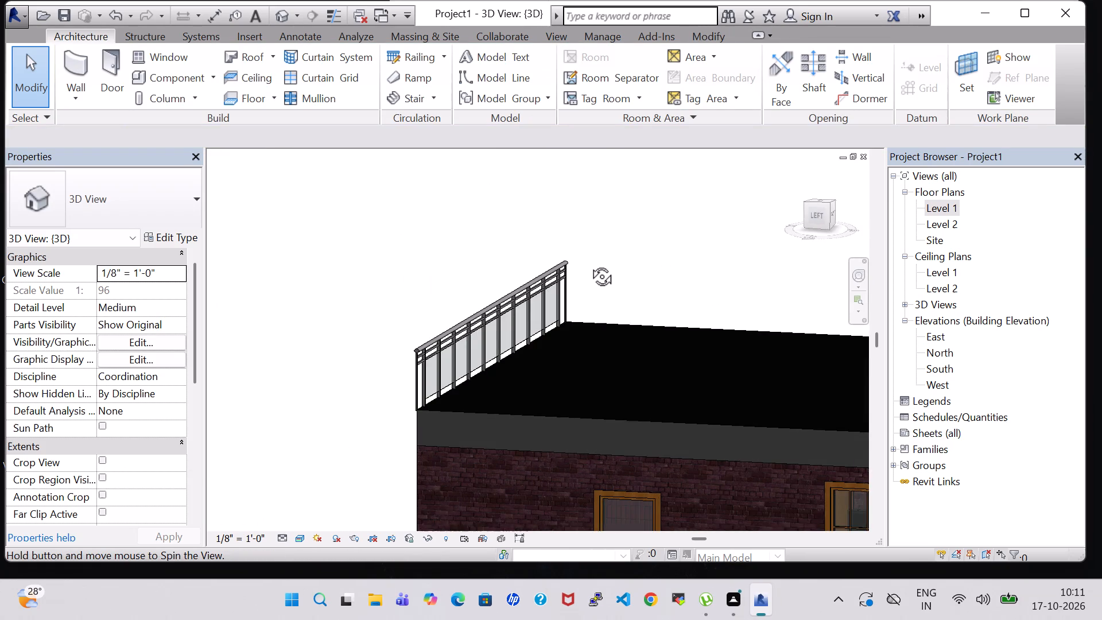
middle_click_drag(589, 263, 635, 280)
scroll(624, 316, "down", 2)
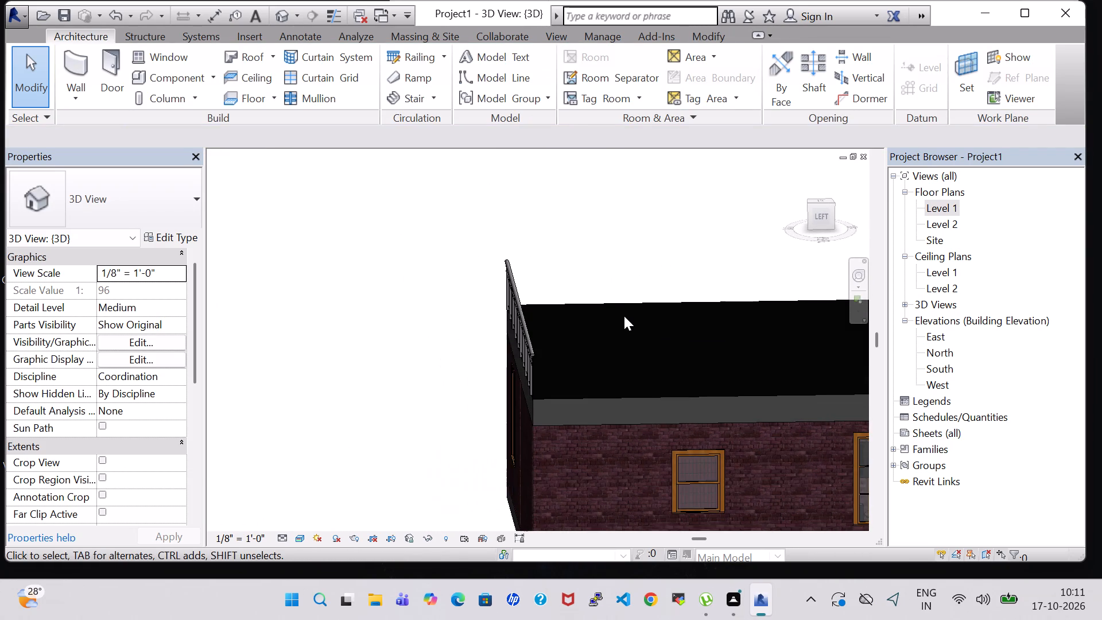
middle_click_drag(624, 316, 413, 243)
scroll(413, 235, "down", 1)
middle_click_drag(479, 254, 476, 255, "shift")
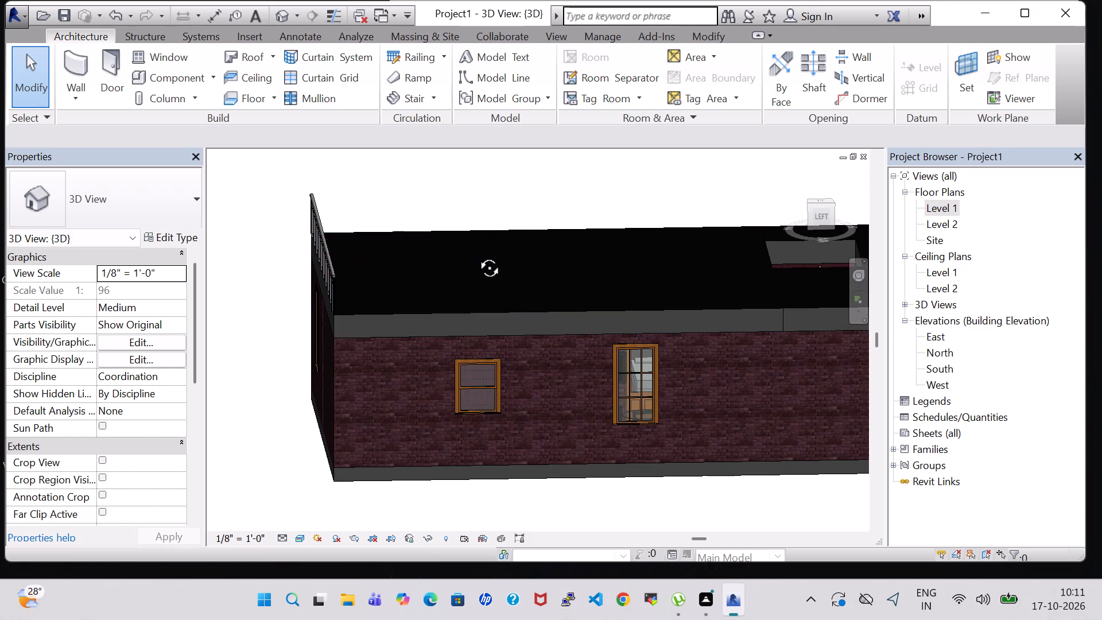
middle_click_drag(476, 255, 445, 257, "shift")
middle_click_drag(498, 272, 397, 252)
middle_click_drag(398, 252, 424, 252, "shift")
Draw a Handrail - Rectangular railing in the Level 1 floor plan along the west wall's outer edge, about 45' 3" from the northwest to the southwest corner.
double_click(948, 215)
scroll(496, 178, "down", 2)
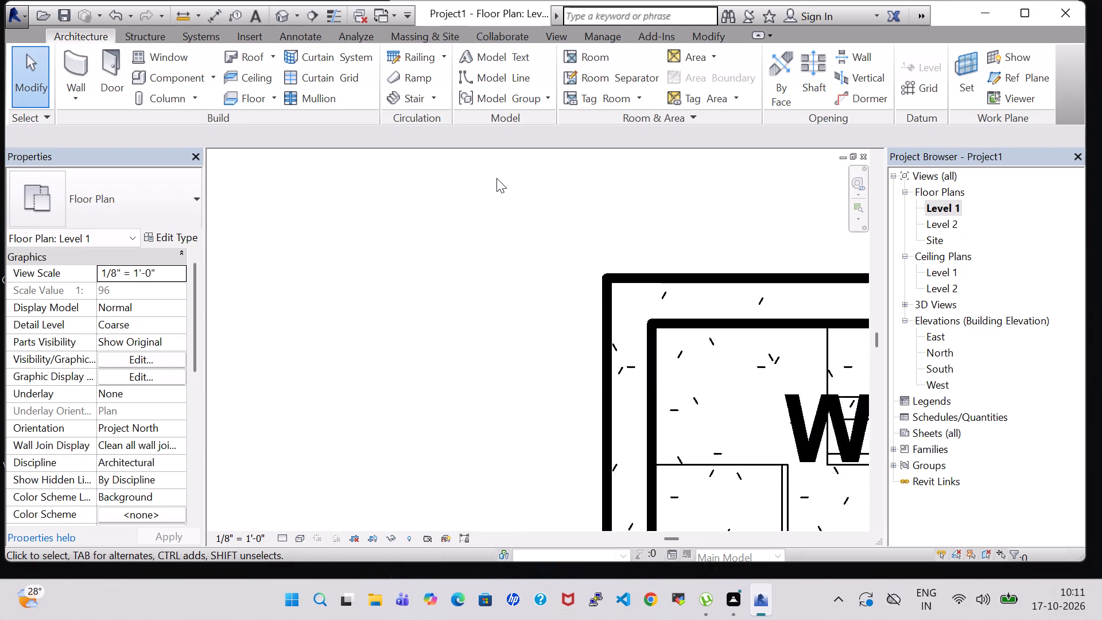
scroll(496, 178, "down", 3)
left_click(412, 52)
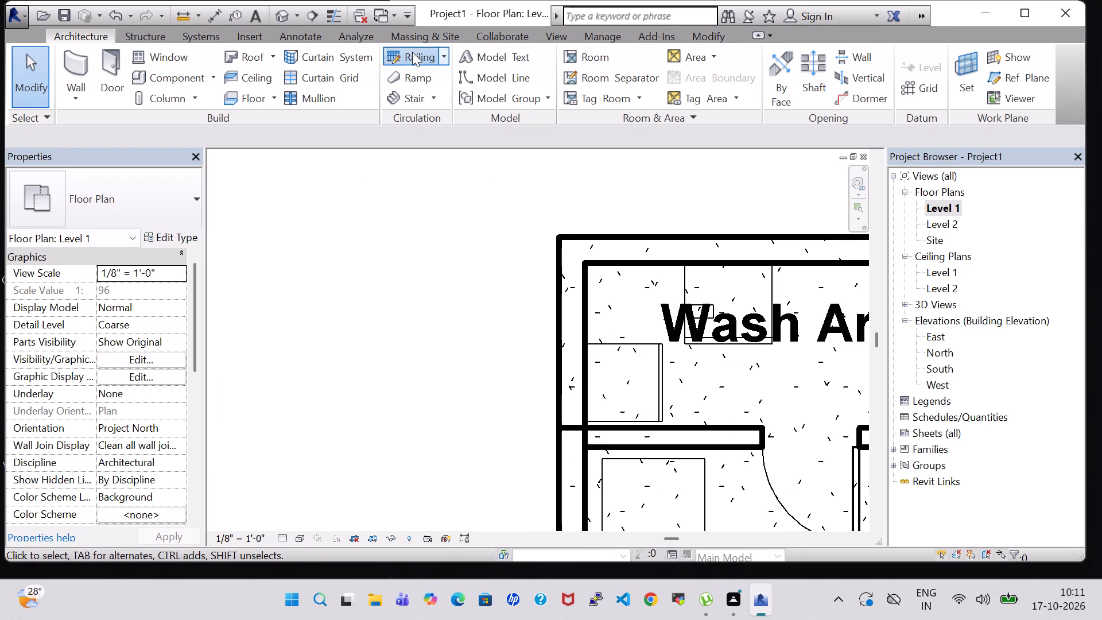
scroll(491, 158, "up", 5)
middle_click_drag(508, 254, 274, 124)
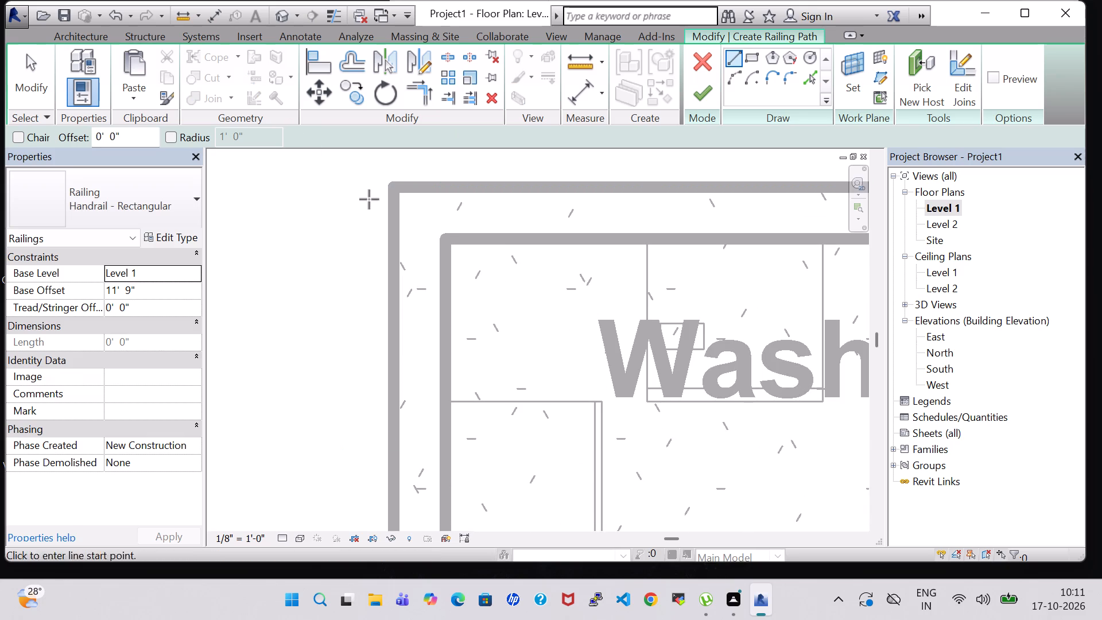
scroll(394, 191, "up", 5)
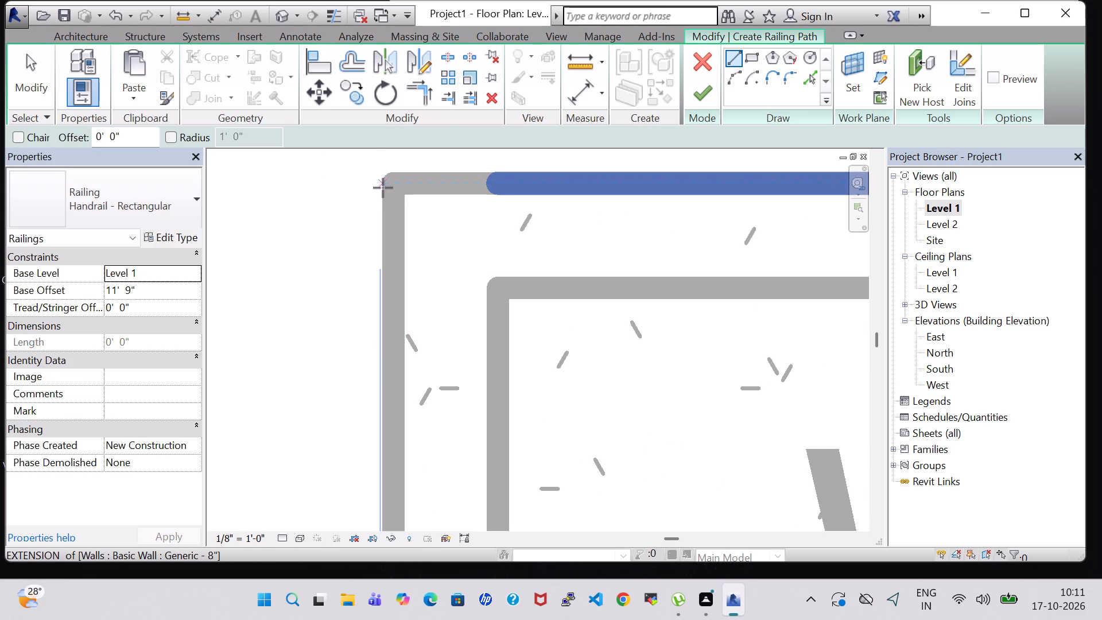
scroll(529, 211, "down", 6)
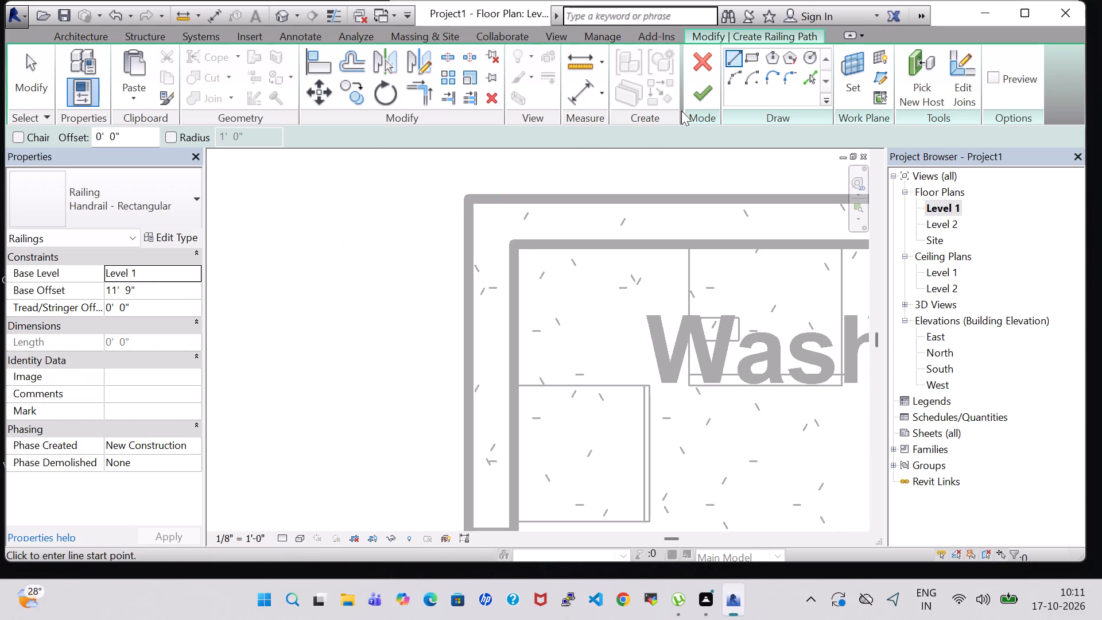
scroll(457, 246, "down", 3)
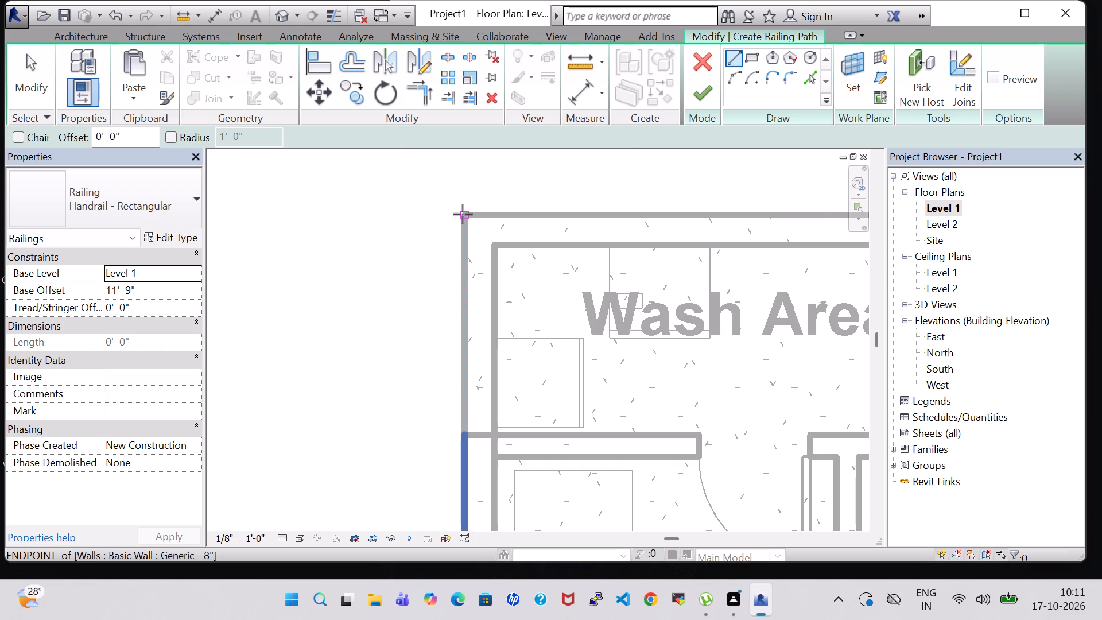
left_click(463, 214)
middle_click_drag(463, 390, 472, 332)
scroll(472, 332, "down", 3)
middle_click_drag(474, 395, 474, 198)
scroll(474, 198, "down", 2)
middle_click_drag(463, 355, 464, 136)
middle_click_drag(458, 409, 490, 247)
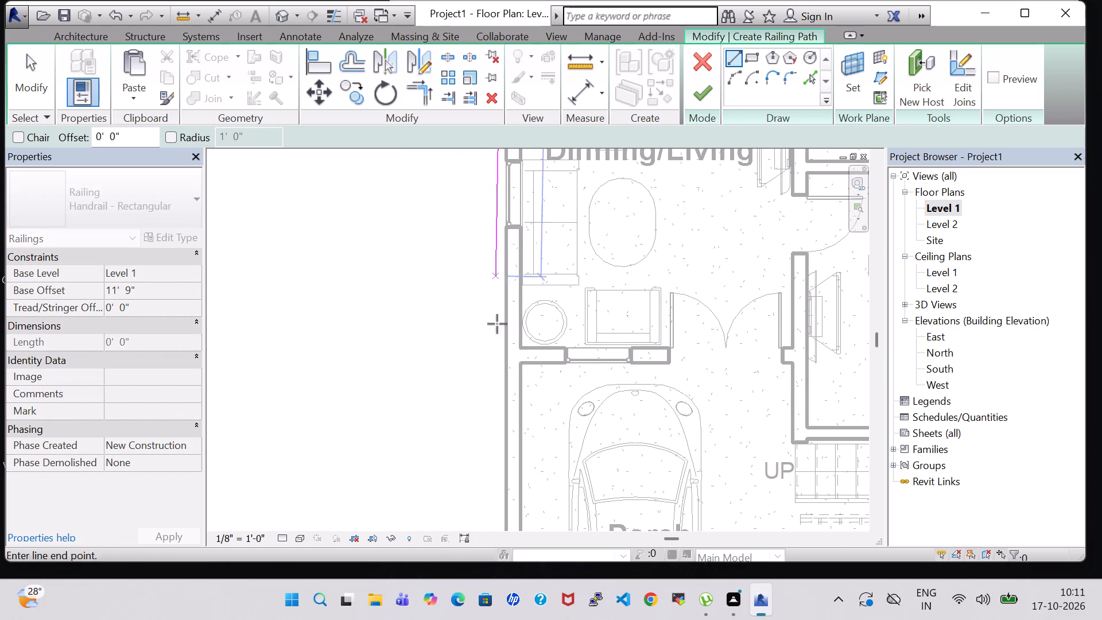
middle_click_drag(497, 378, 499, 110)
scroll(498, 436, "up", 5)
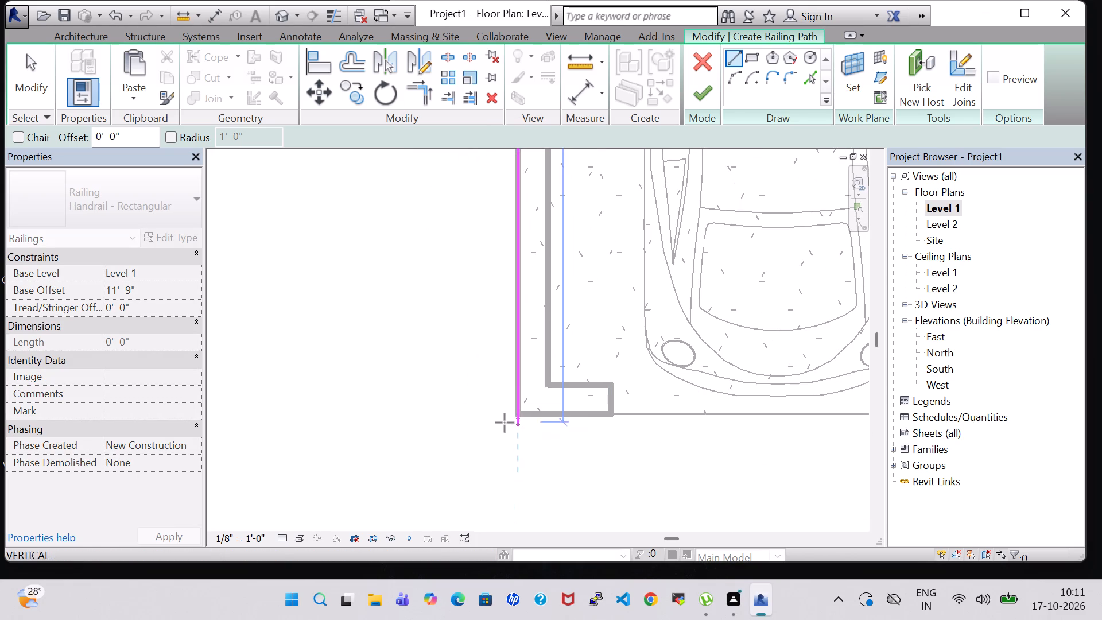
left_click(519, 418)
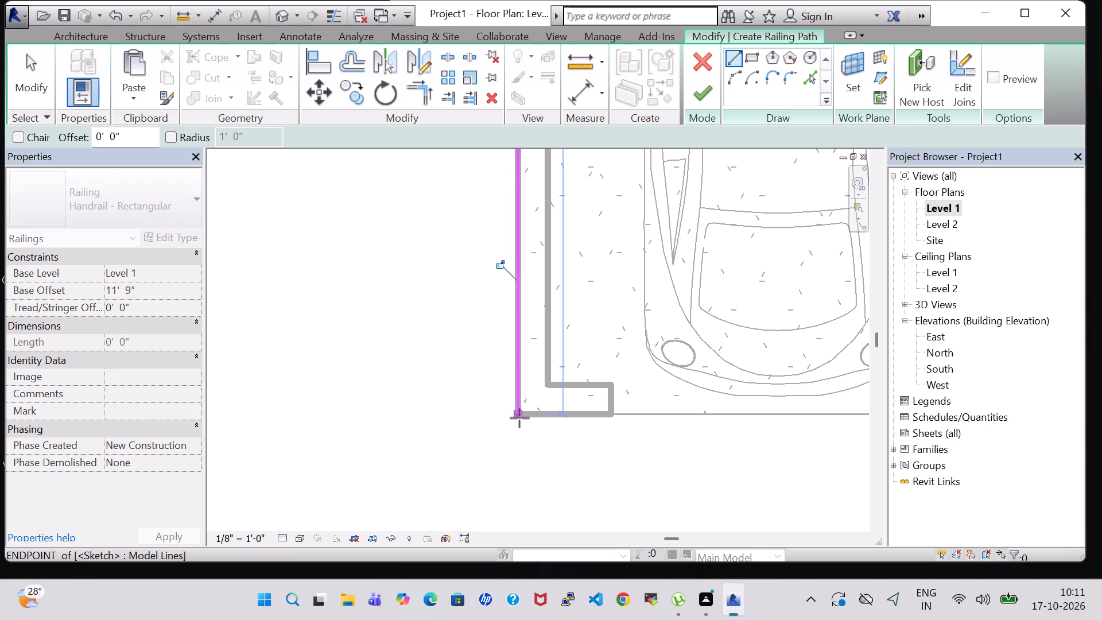
left_click(700, 90)
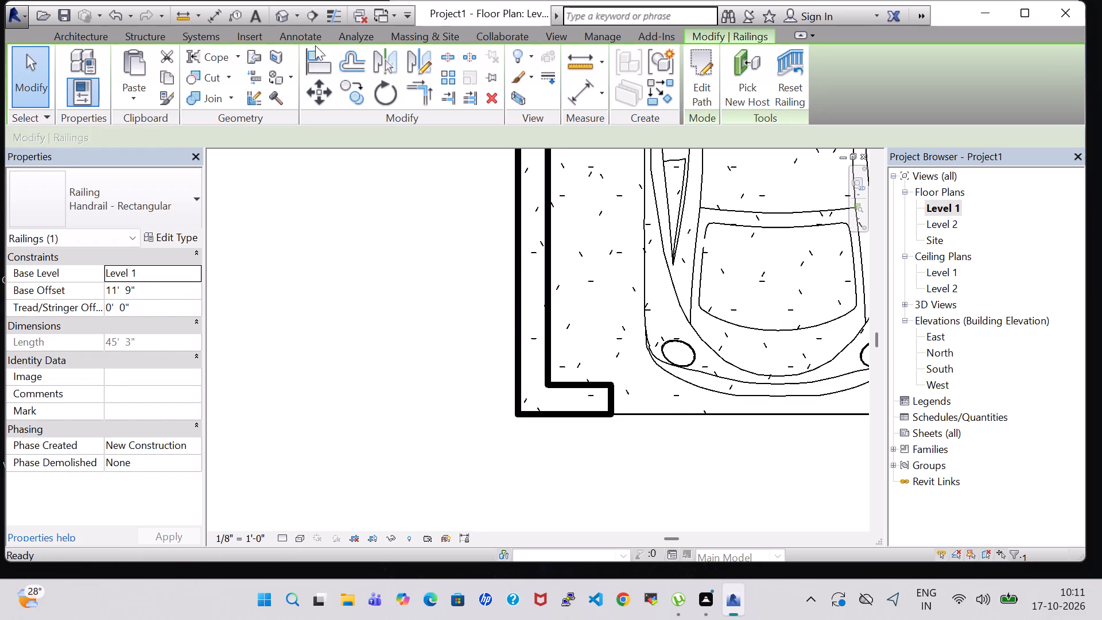
Change the west roof edge railing to the Glass Panel - Bottom Fill type in the 3D view.
left_click(281, 15)
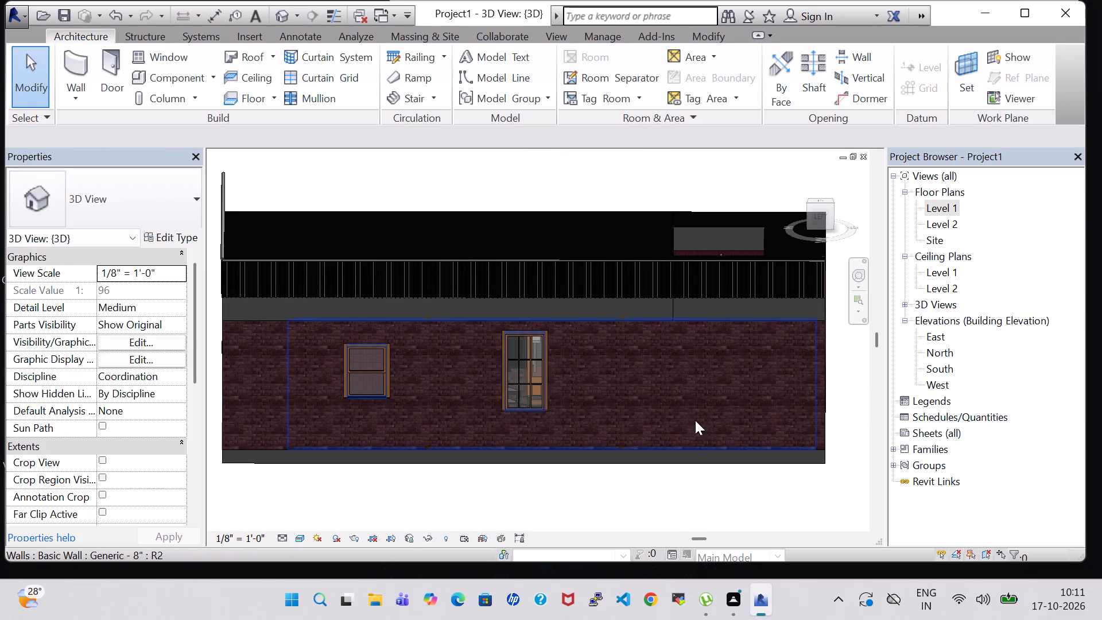
left_click(575, 268)
left_click(96, 187)
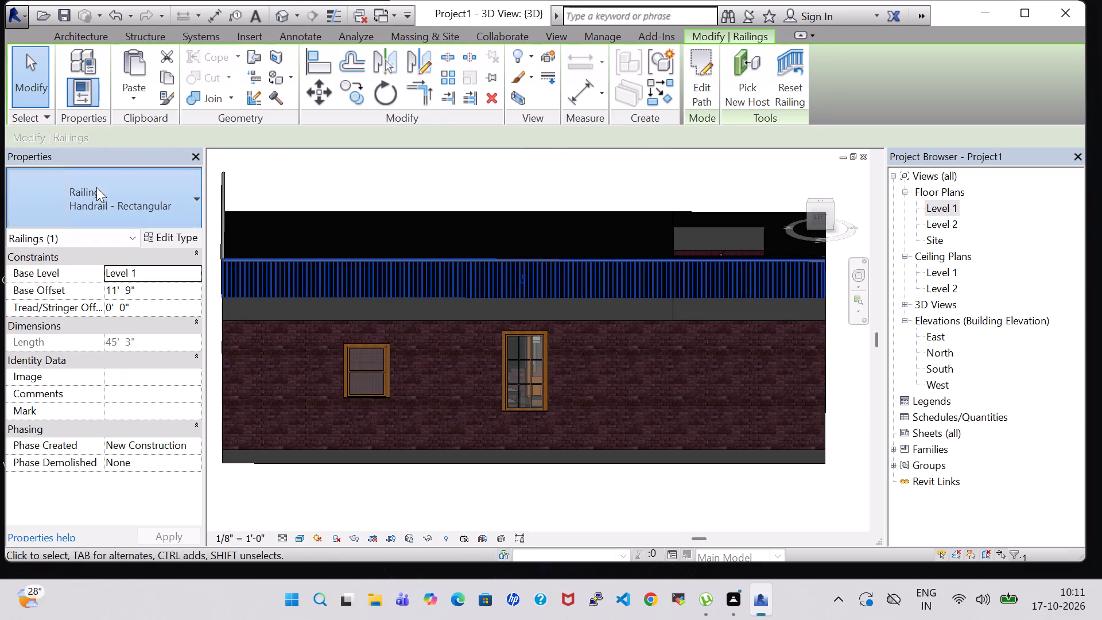
scroll(160, 330, "up", 1)
left_click(148, 282)
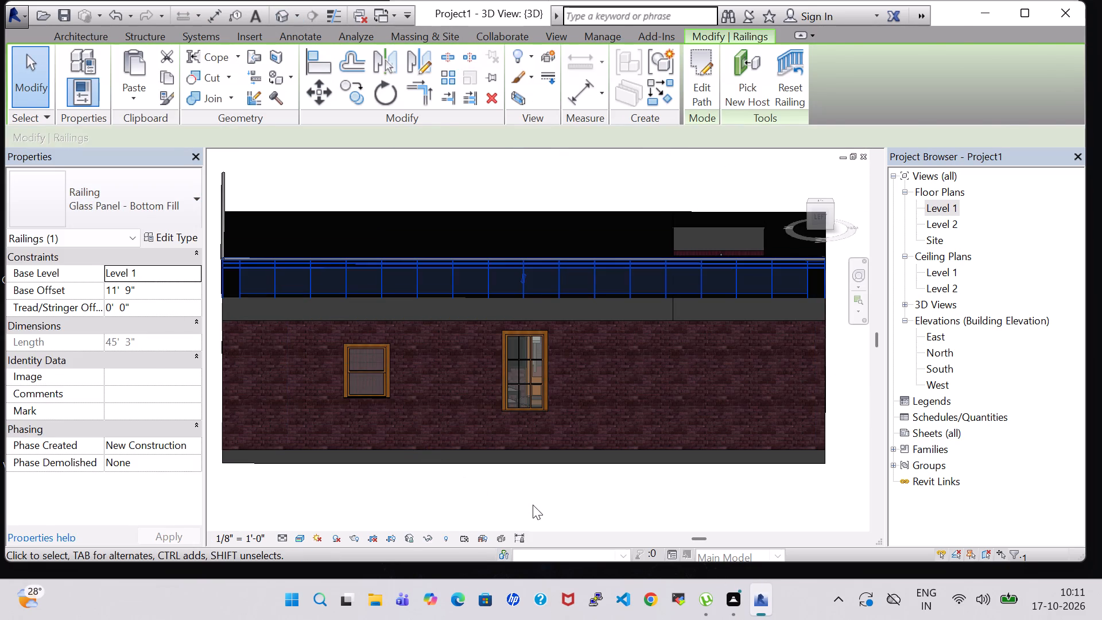
left_click(533, 505)
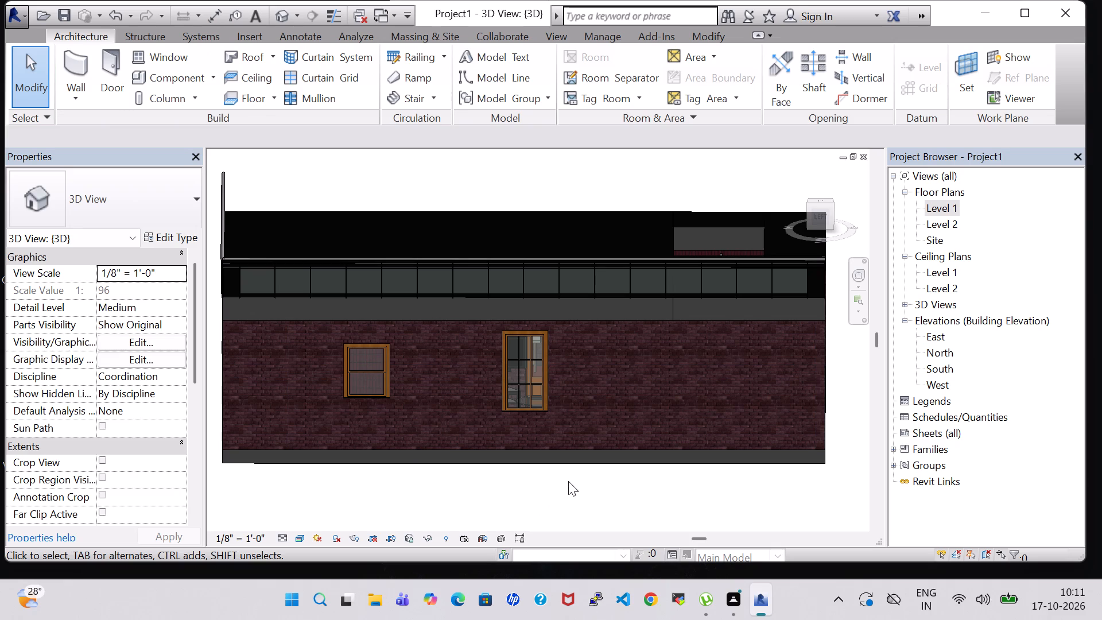
Draw a Handrail - Rectangular railing in the Level 1 floor plan along the house's south edge, about 26' 6" from the southwest to the southeast corner.
middle_click_drag(568, 481, 401, 457, "shift")
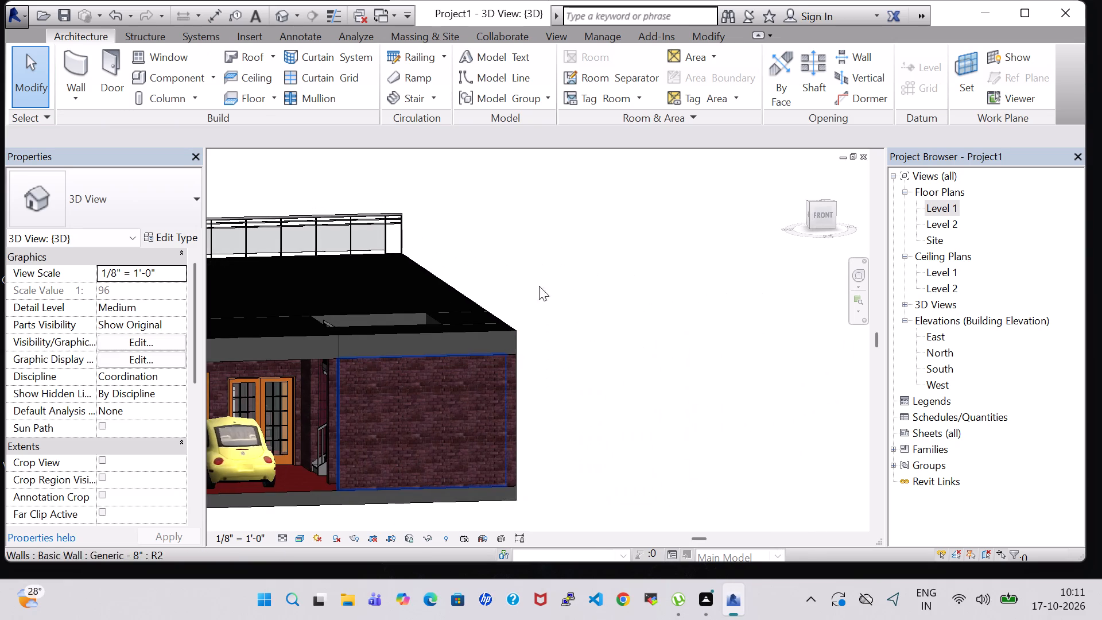
middle_click_drag(546, 269, 773, 266)
middle_click_drag(711, 299, 709, 309, "shift")
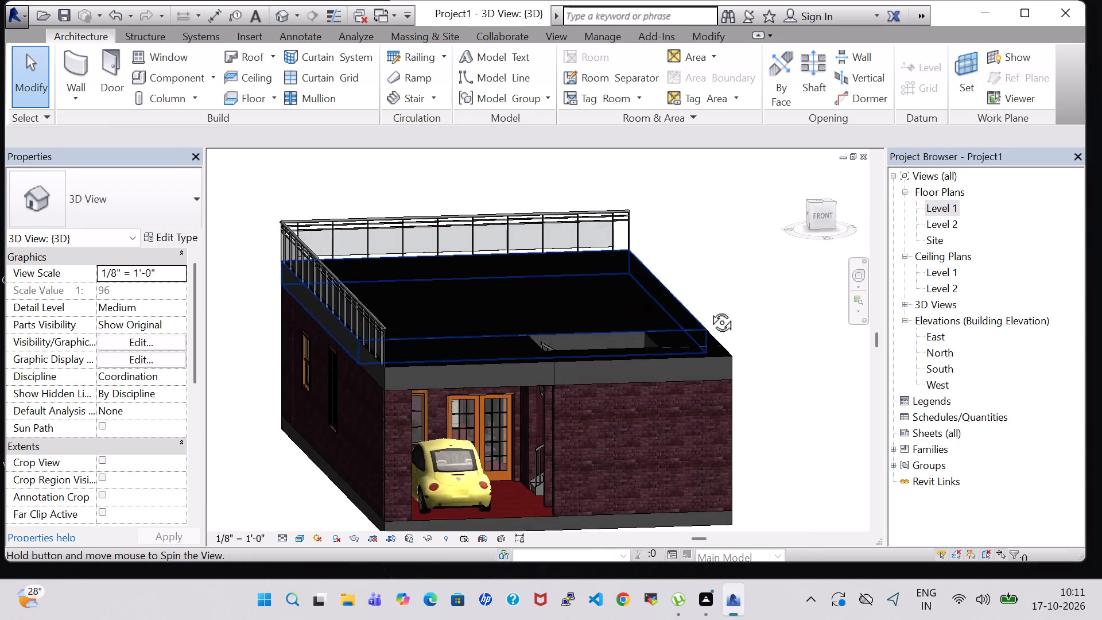
middle_click_drag(709, 309, 696, 301, "shift")
double_click(922, 202)
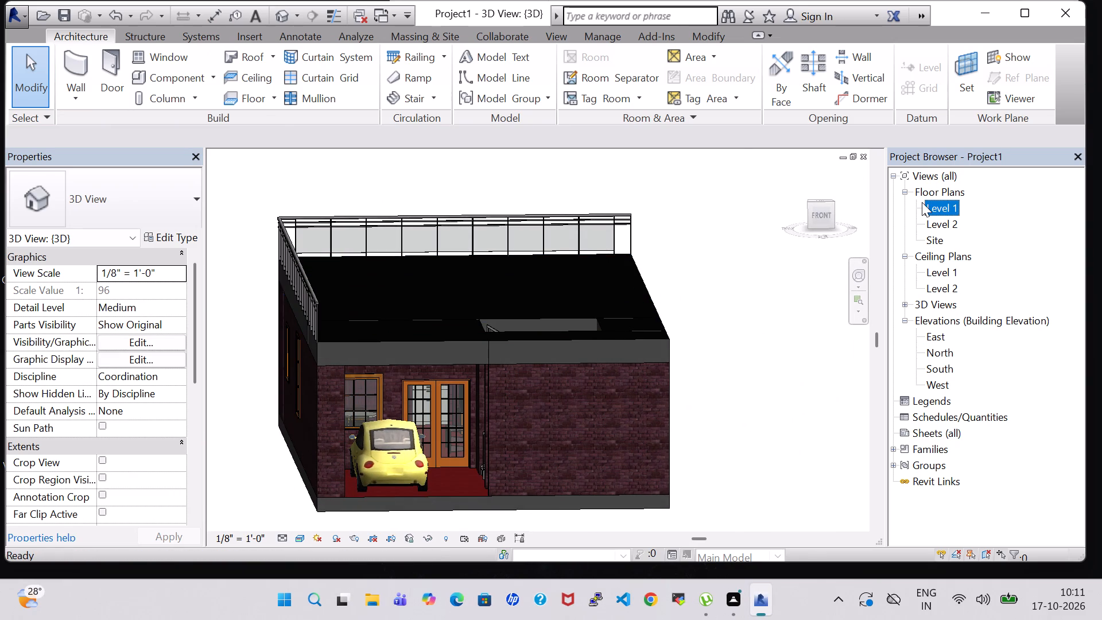
double_click(949, 207)
scroll(371, 216, "down", 2)
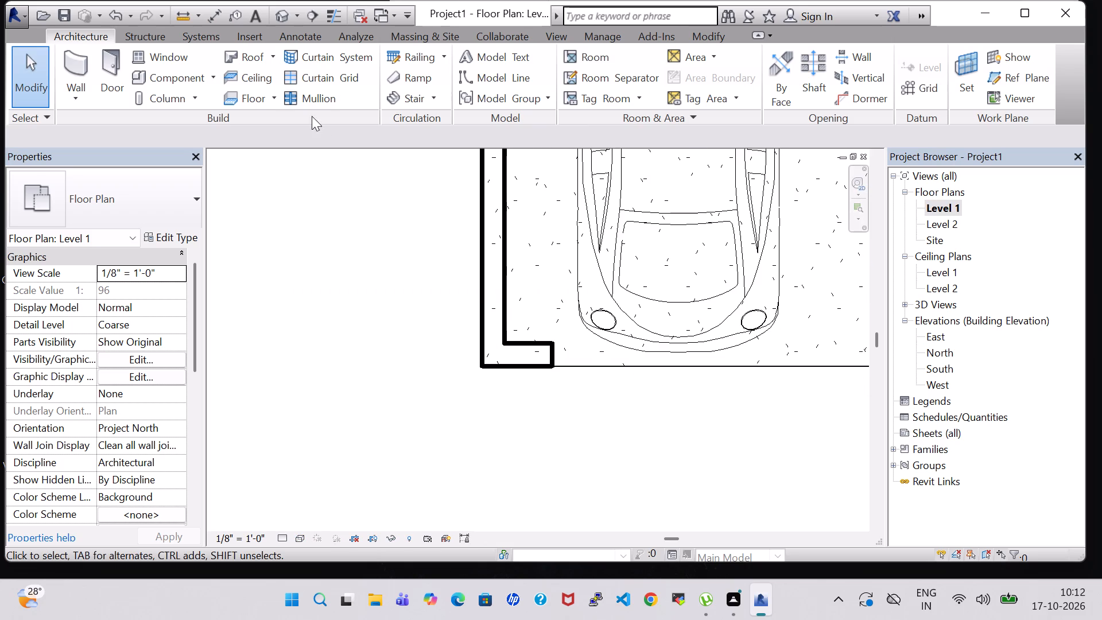
left_click(403, 49)
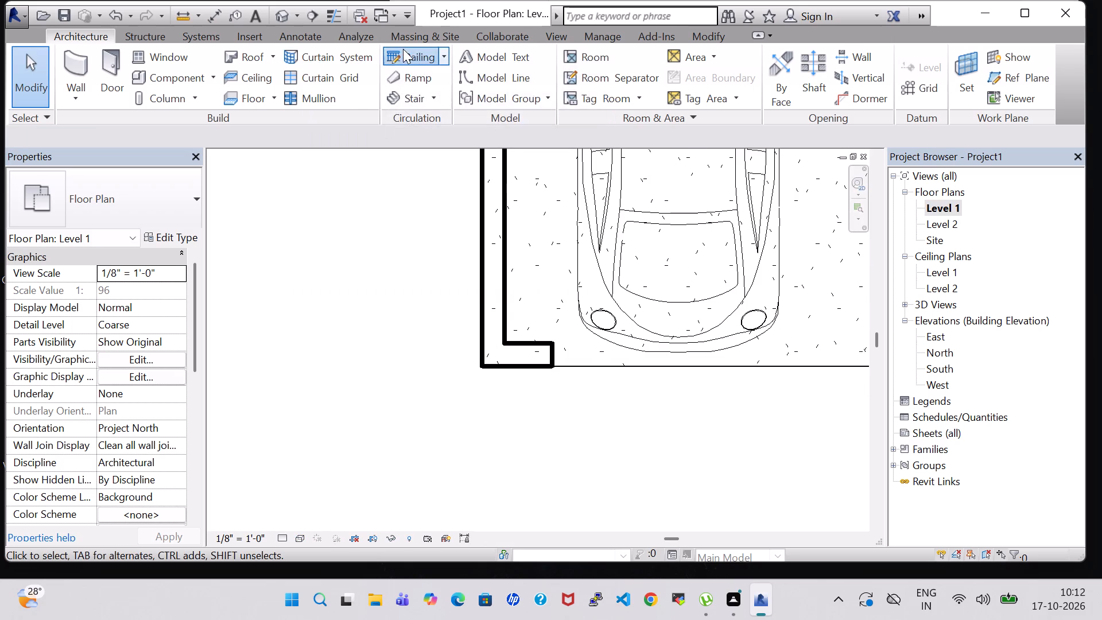
scroll(432, 381, "up", 3)
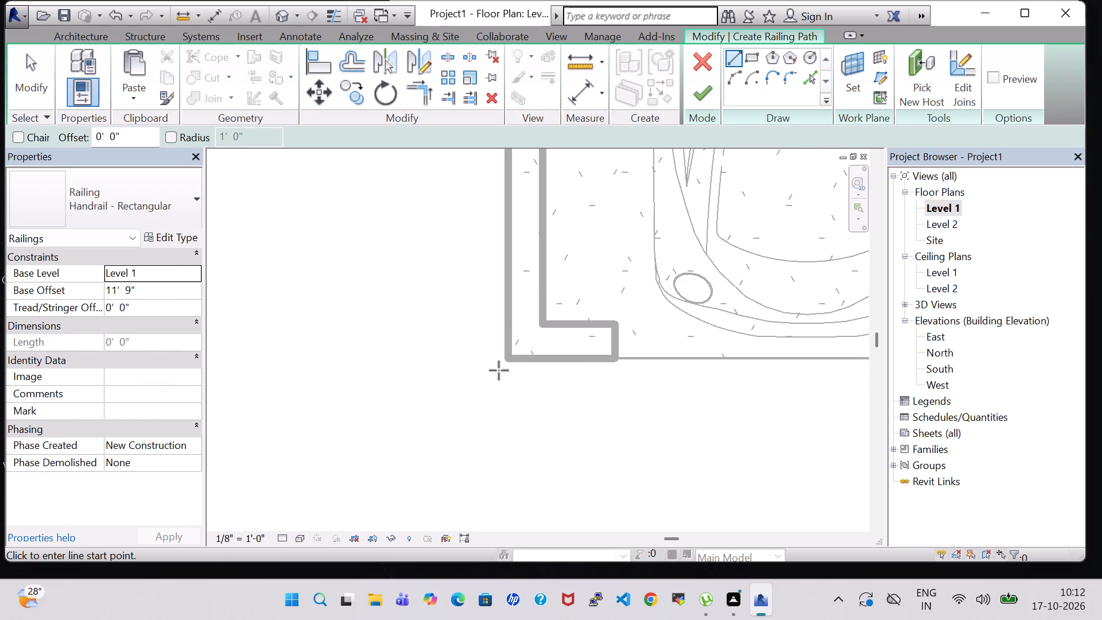
left_click(505, 365)
middle_click_drag(662, 354, 621, 357)
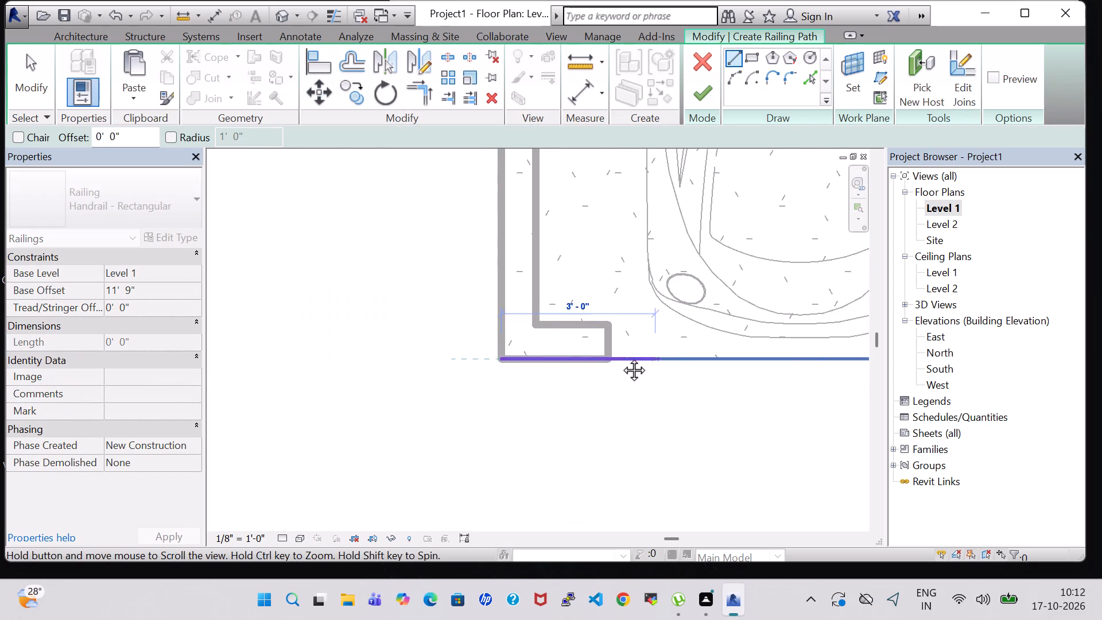
middle_click_drag(621, 357, 217, 371)
middle_click_drag(569, 382, 489, 375)
scroll(489, 375, "down", 3)
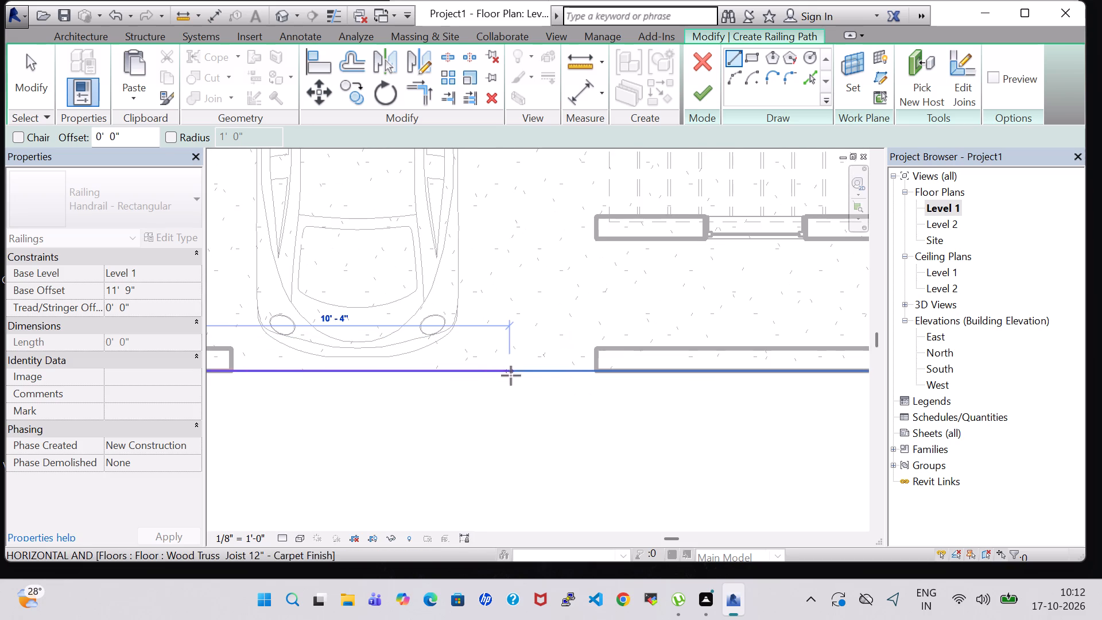
middle_click_drag(511, 375, 174, 399)
scroll(173, 399, "down", 2)
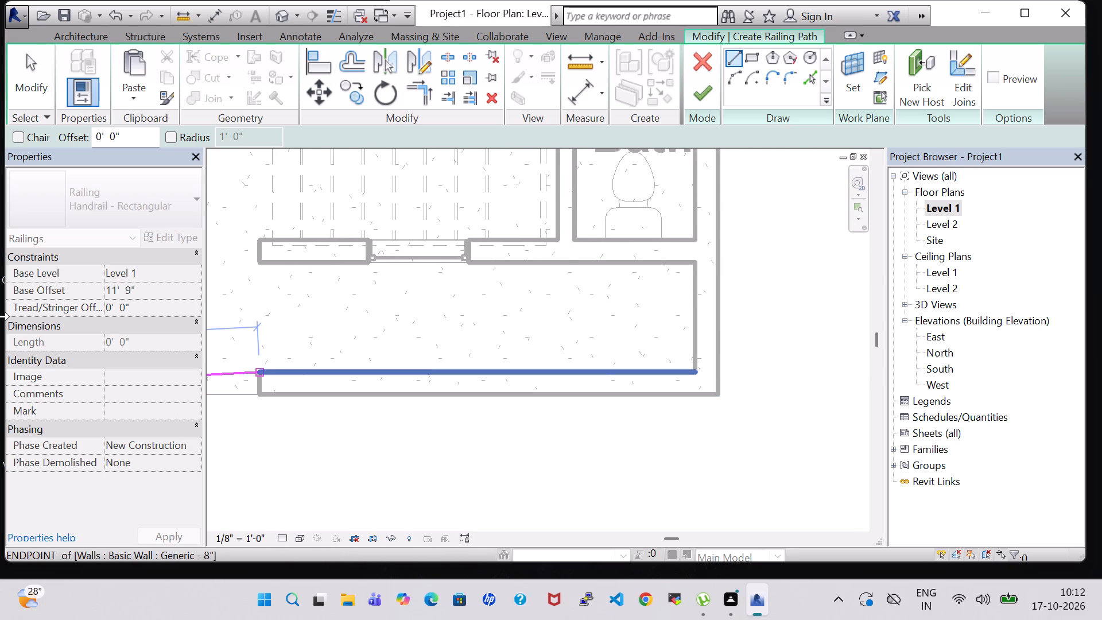
scroll(724, 394, "up", 3)
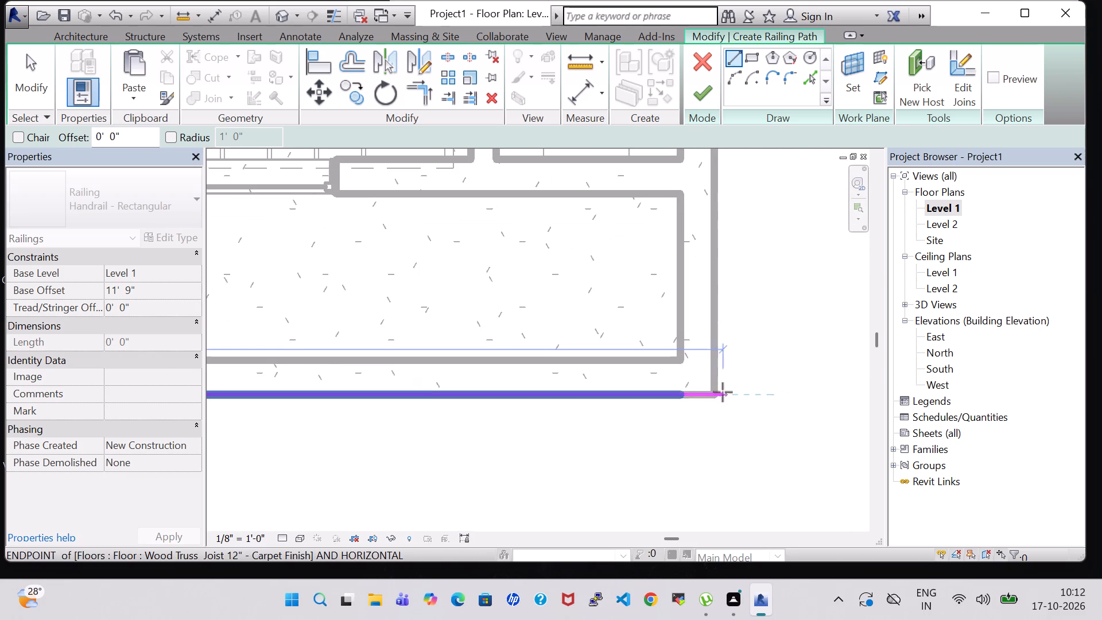
left_click(717, 396)
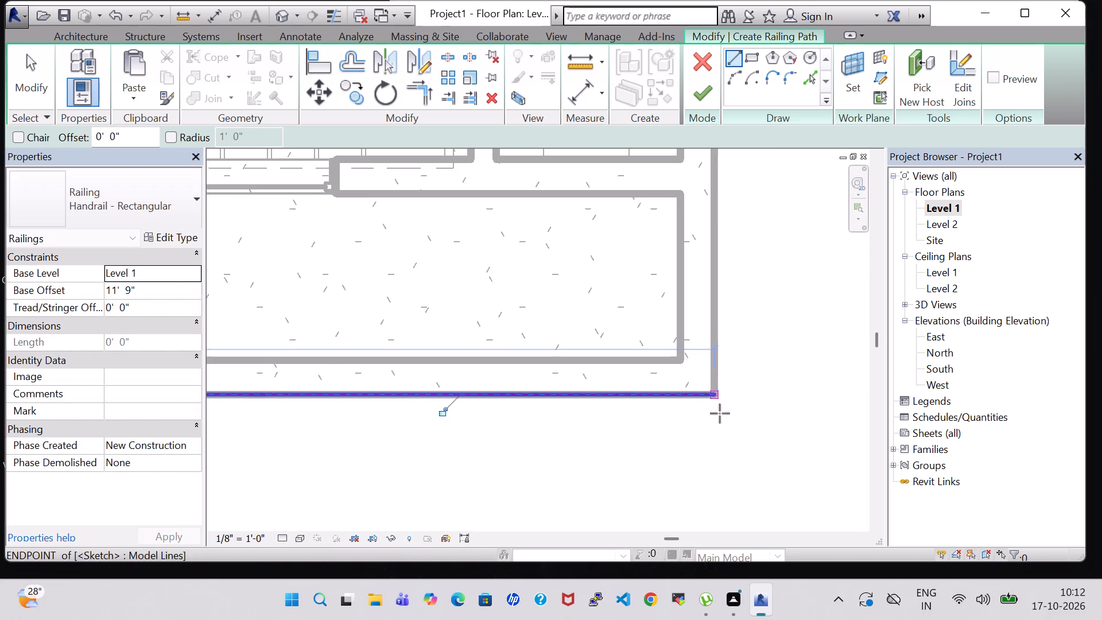
key("Escape")
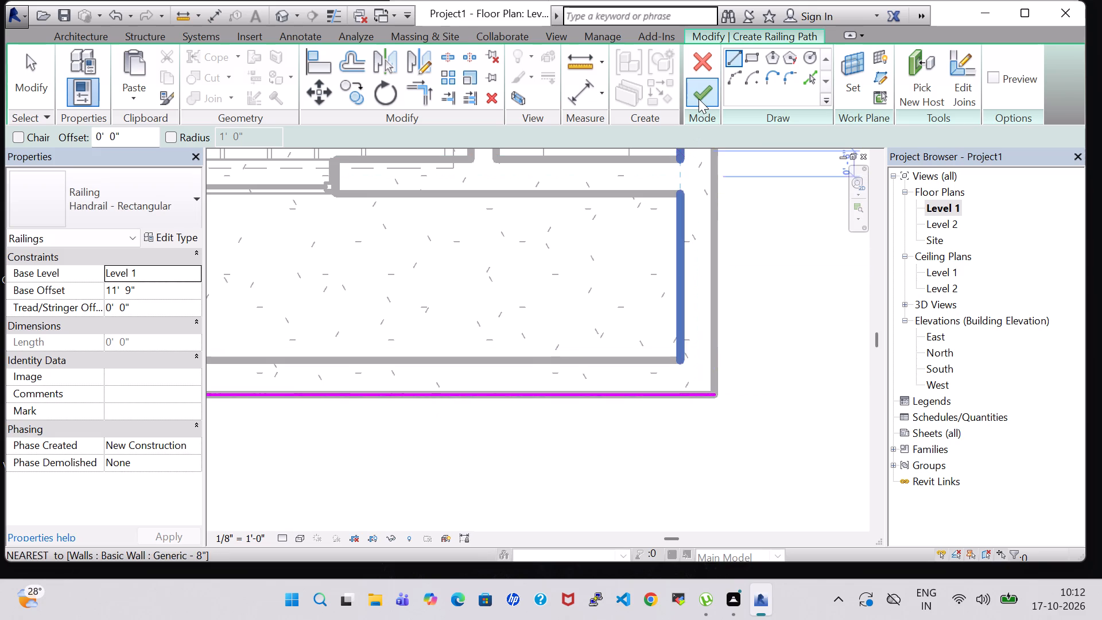
key("Escape")
left_click(699, 99)
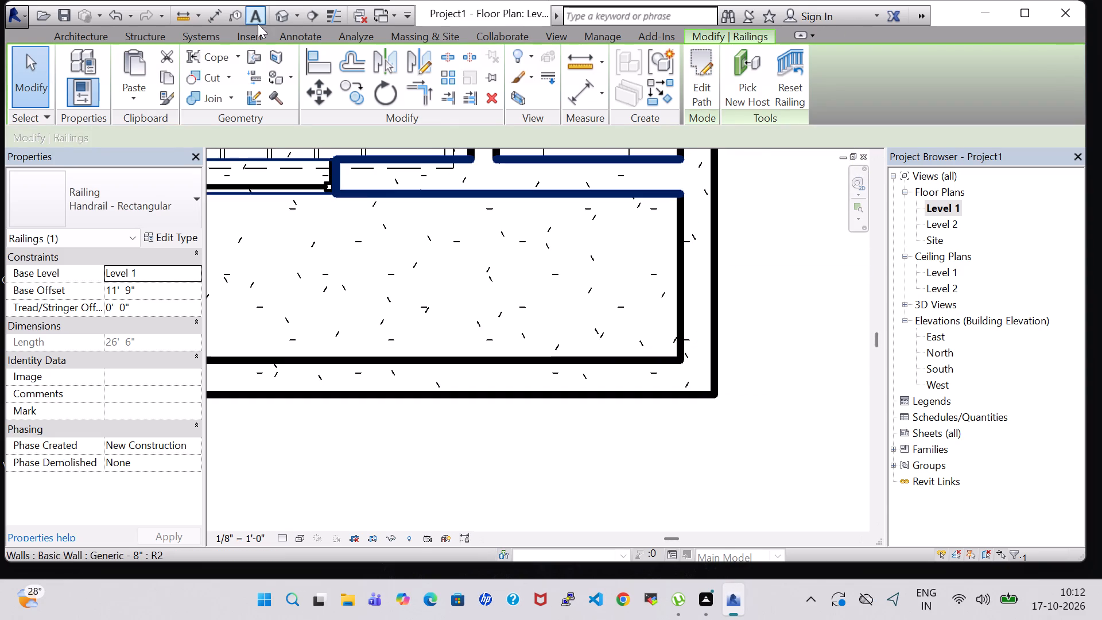
Change the south roof edge railing to the Glass Panel - Bottom Fill type in the 3D view.
left_click(278, 10)
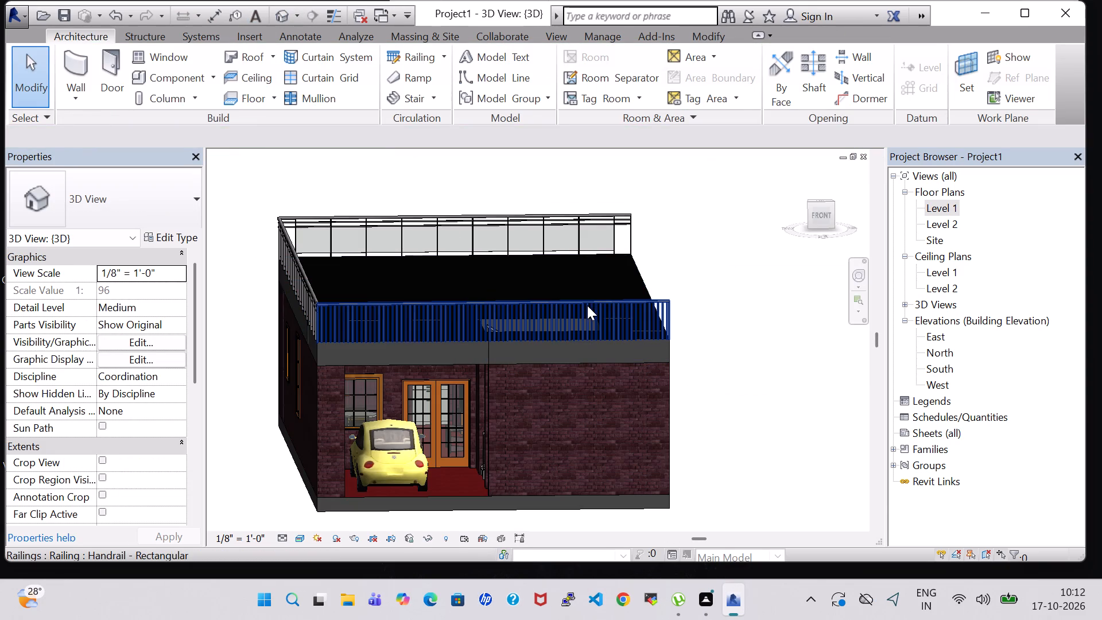
left_click(587, 305)
left_click(171, 200)
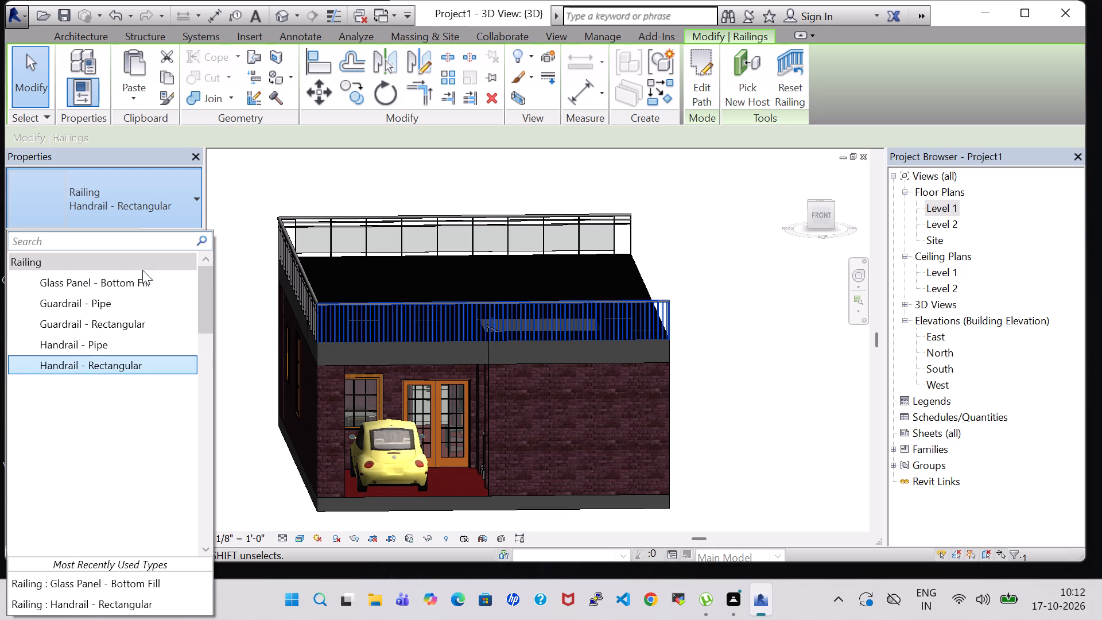
left_click(143, 286)
left_click(704, 314)
Examine the roof railings and the open east roof edge, viewing the house from the southeast and east sides.
middle_click_drag(704, 314, 580, 330, "shift")
middle_click_drag(580, 330, 860, 273)
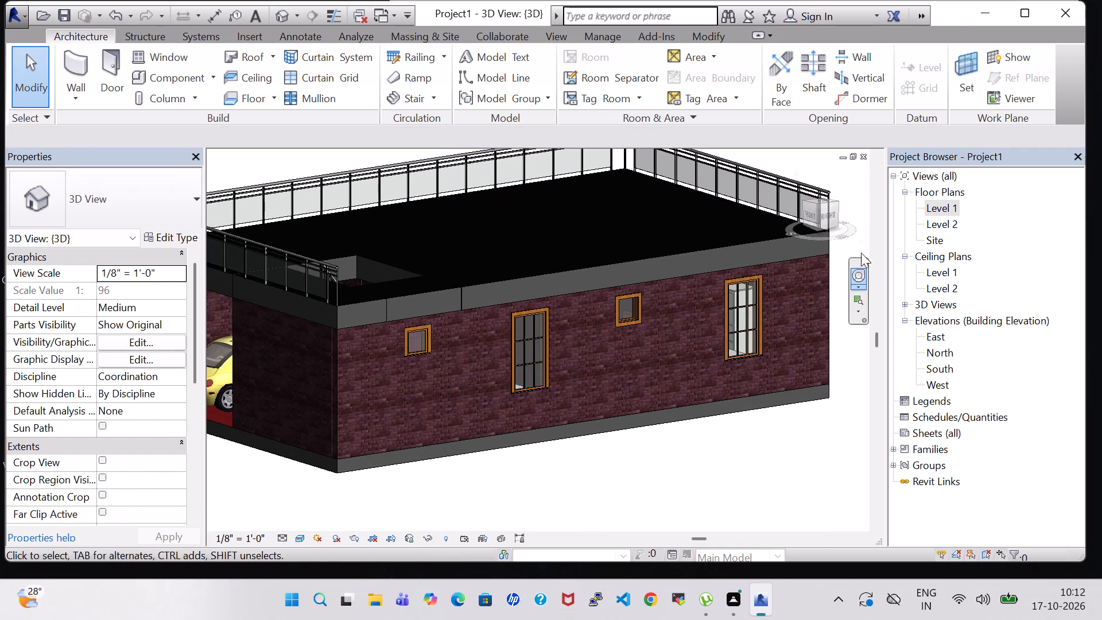
middle_click_drag(692, 486, 659, 515, "shift")
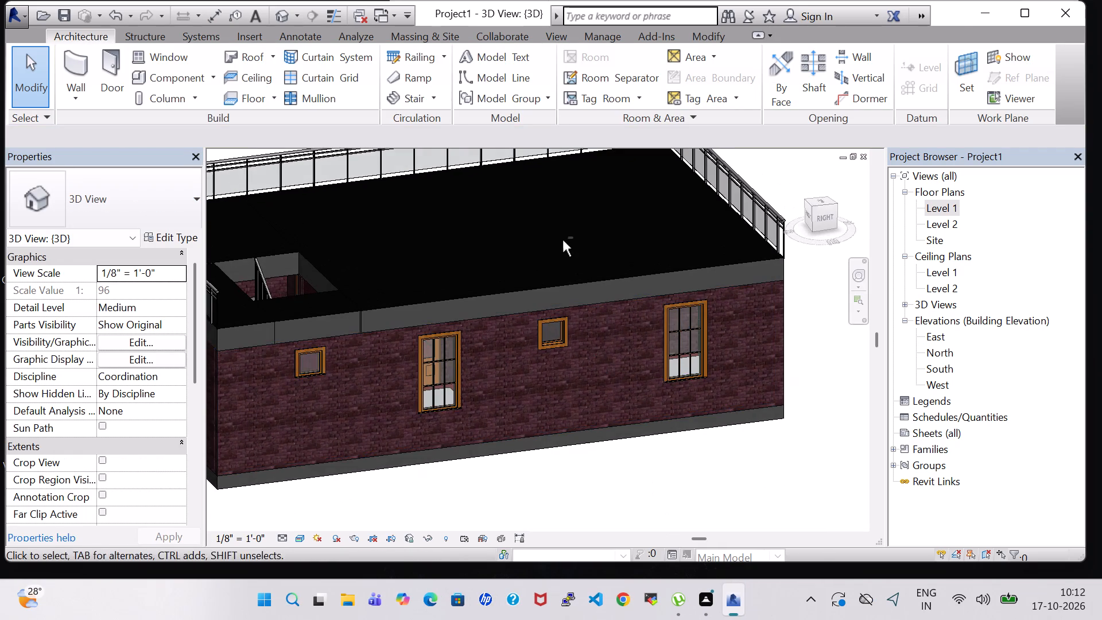
middle_click_drag(562, 240, 624, 312, "shift")
middle_click_drag(602, 334, 586, 176)
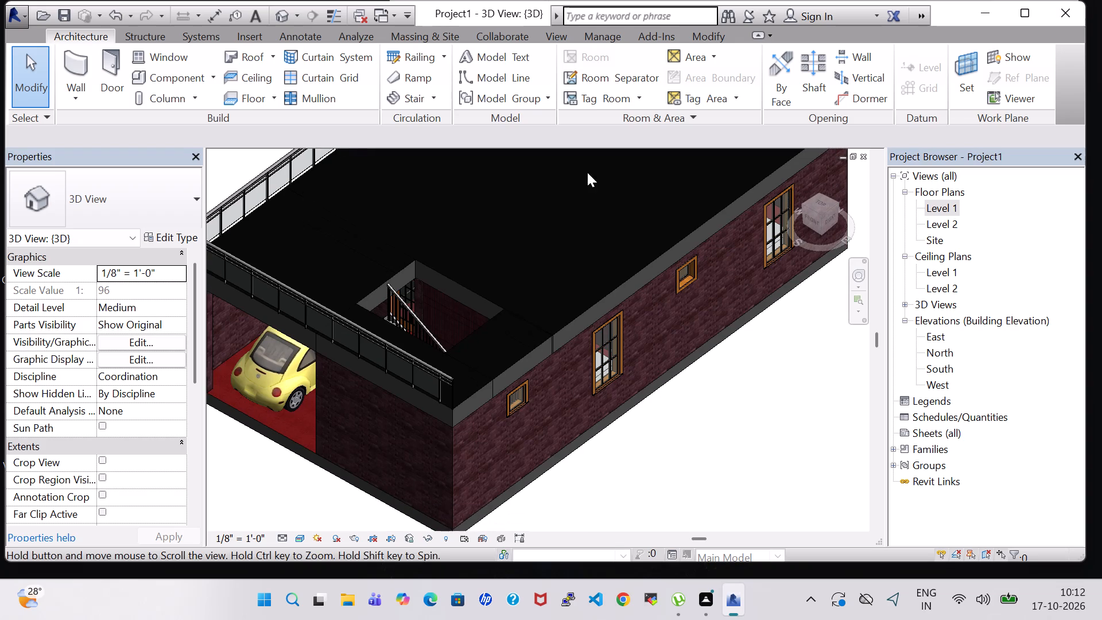
middle_click_drag(720, 466, 670, 423, "shift")
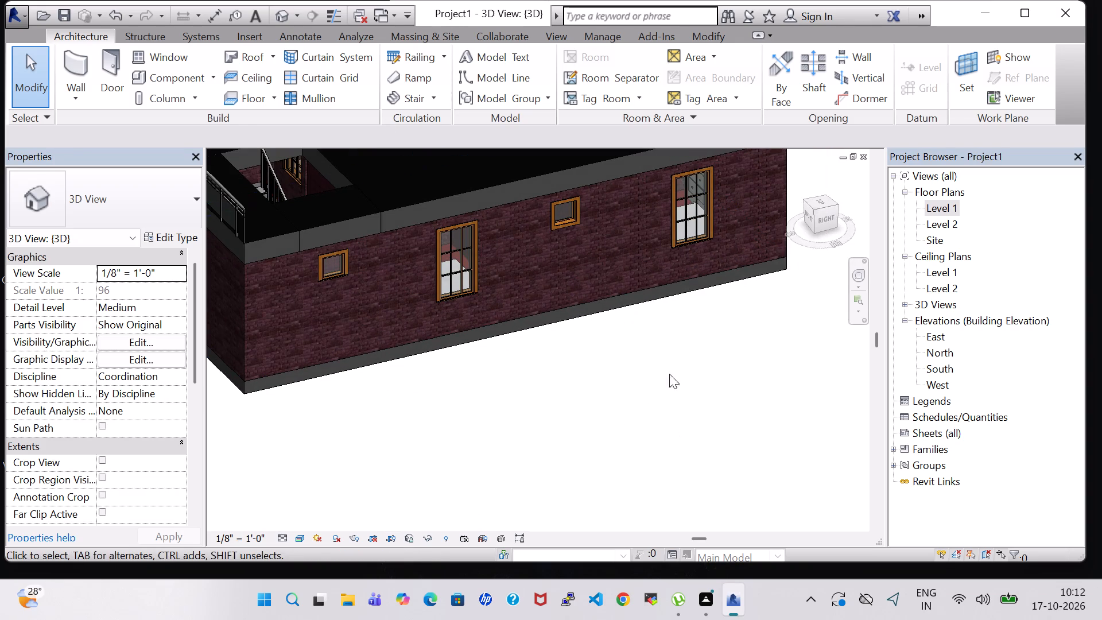
middle_click_drag(603, 410, 558, 330, "shift")
middle_click_drag(507, 307, 651, 516)
scroll(651, 491, "down", 1)
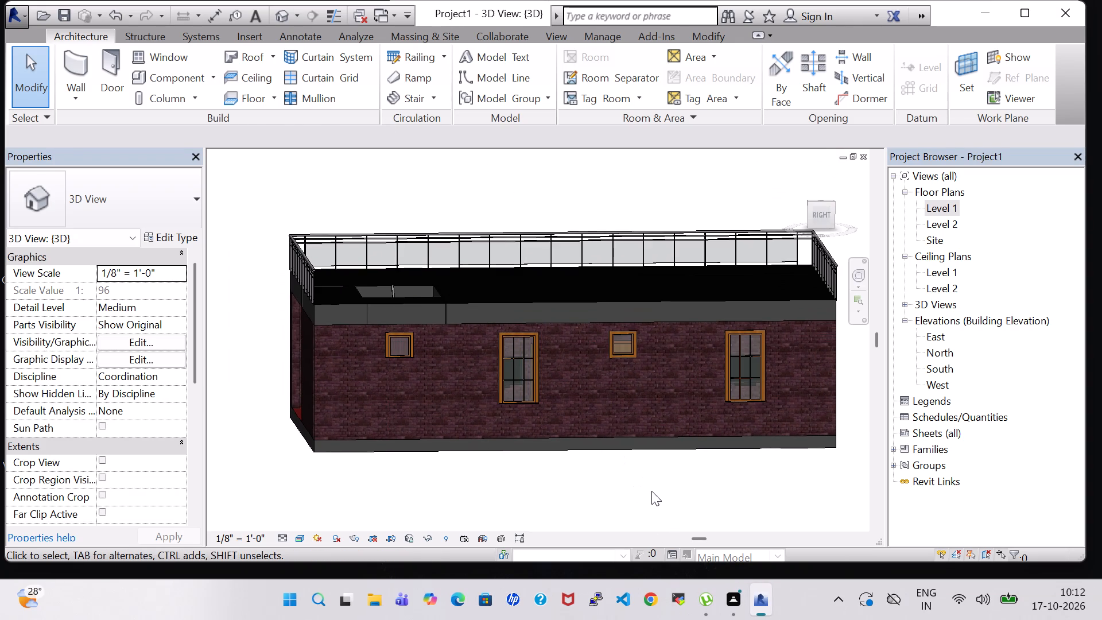
middle_click_drag(661, 483, 641, 481, "shift")
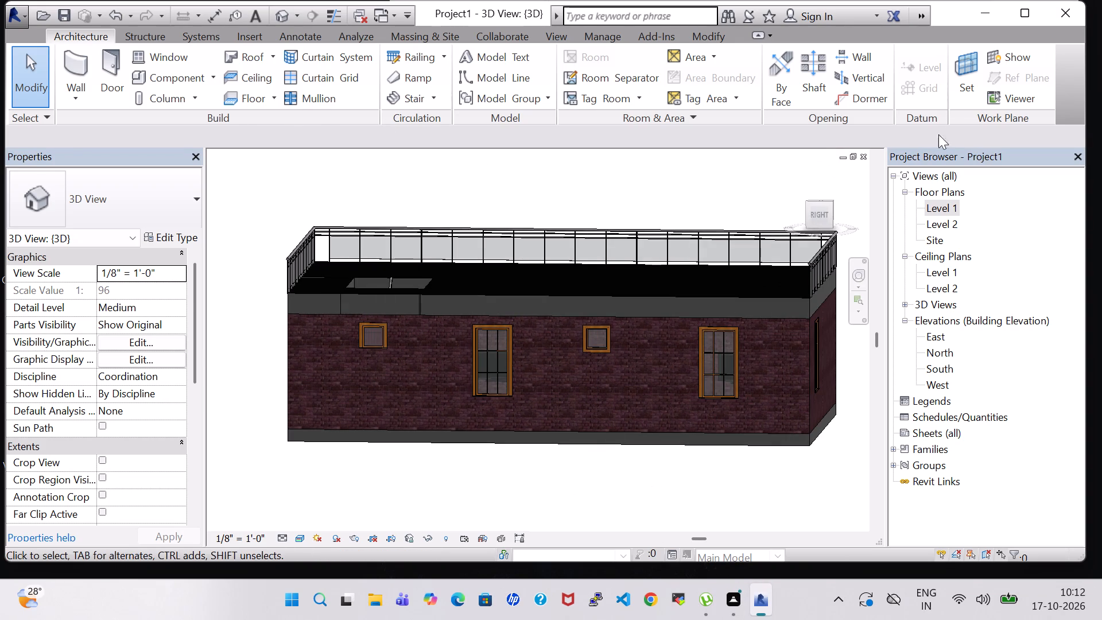
Draw a Handrail - Rectangular railing in the Level 1 floor plan along the east wall's outer edge, about 45' 3" from the southeast to the northeast corner.
left_click(937, 199)
double_click(937, 206)
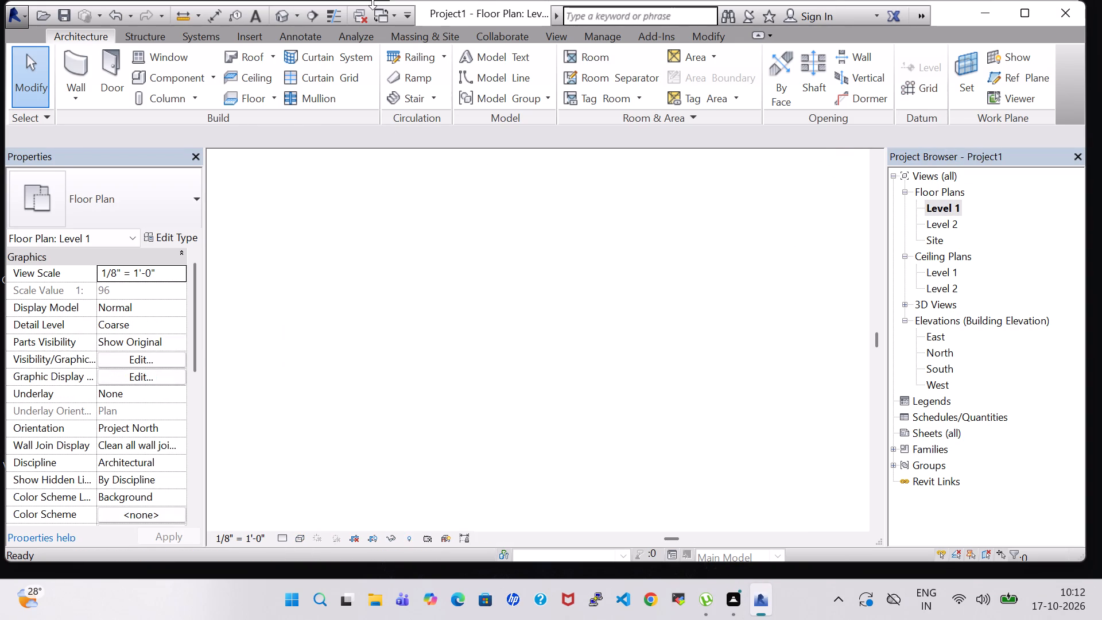
scroll(212, 311, "down", 1)
scroll(229, 389, "down", 6)
middle_click(560, 307)
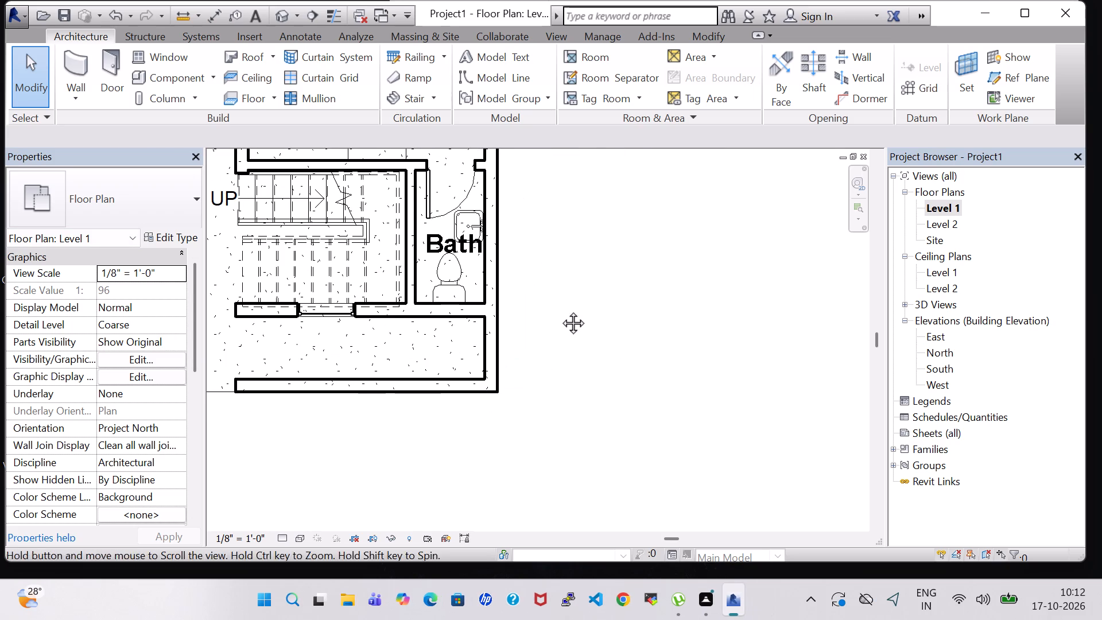
left_click(407, 54)
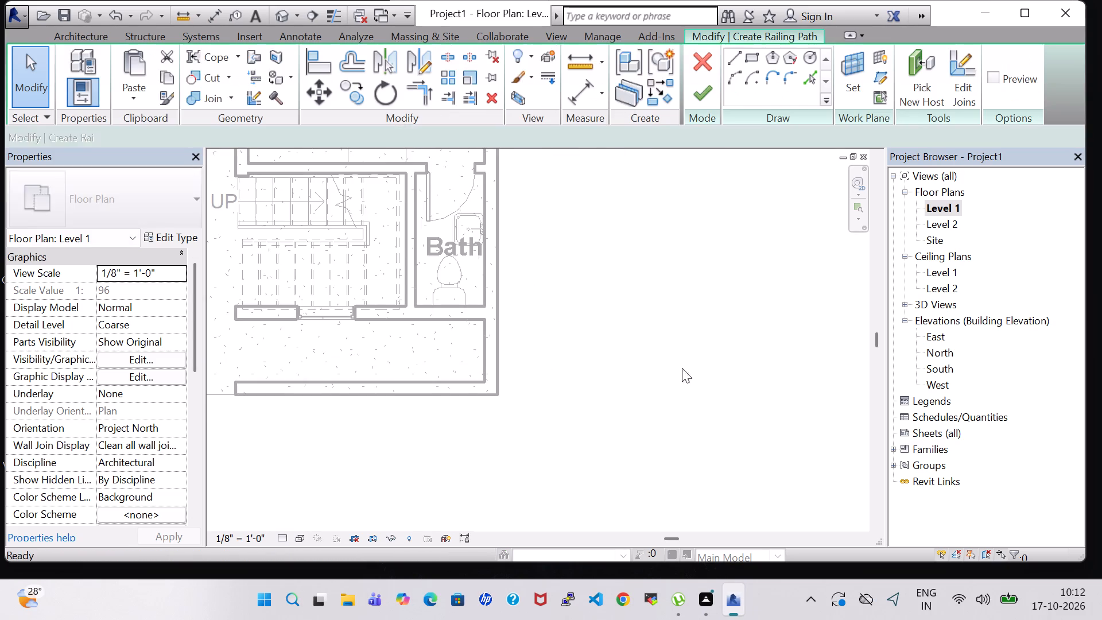
scroll(659, 363, "down", 4)
middle_click_drag(609, 282, 601, 406)
scroll(601, 406, "up", 3)
middle_click_drag(601, 406, 601, 343)
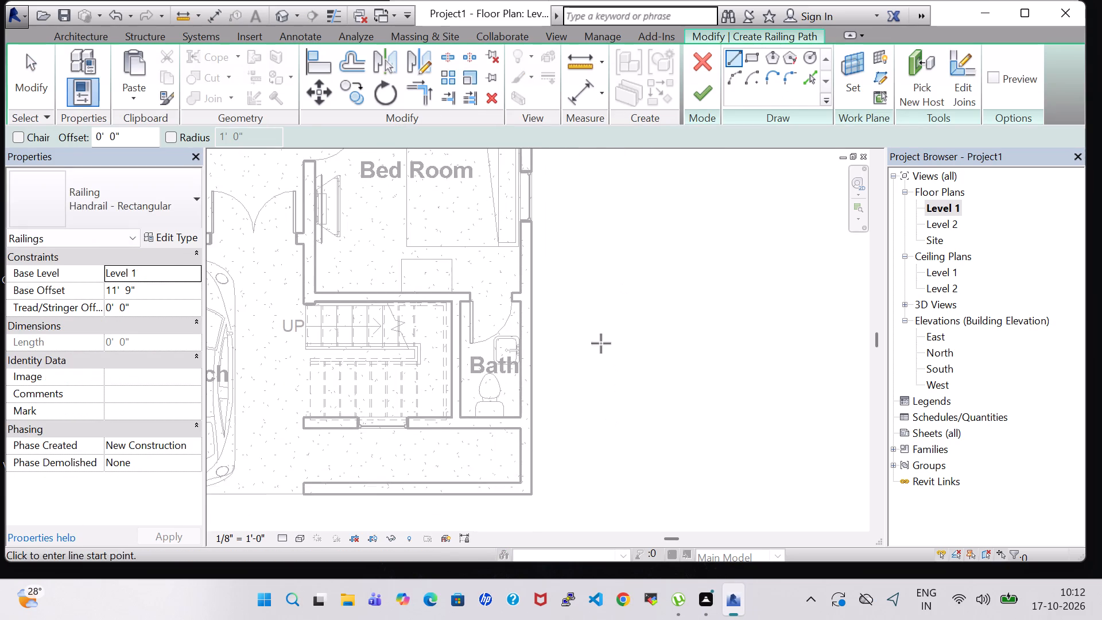
scroll(596, 382, "up", 2)
scroll(577, 446, "up", 1)
middle_click_drag(577, 446, 563, 357)
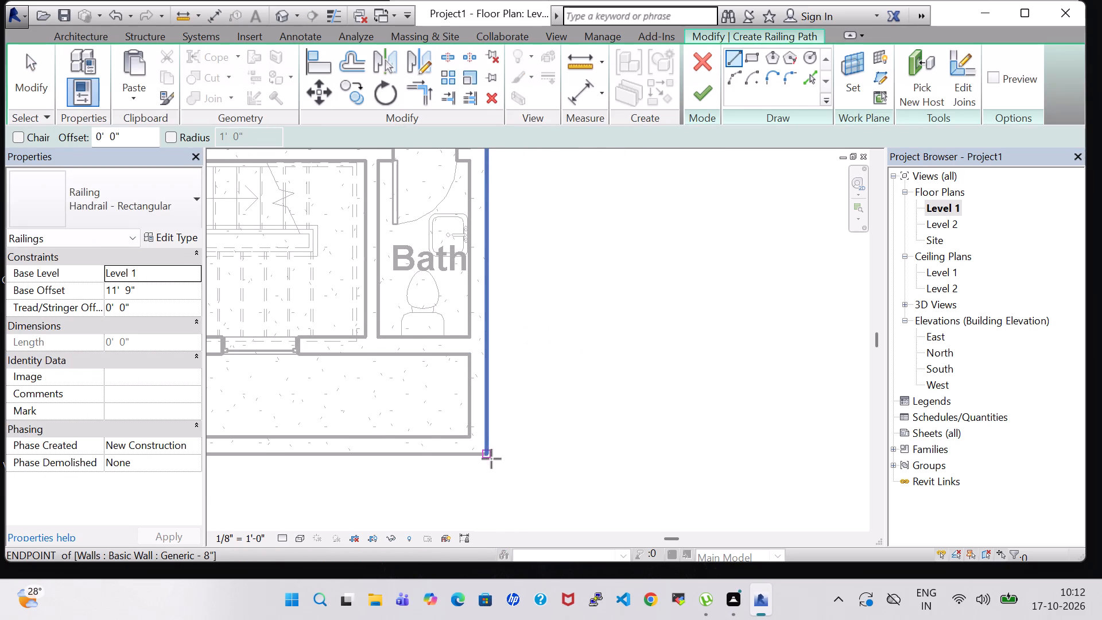
left_click(487, 452)
middle_click_drag(489, 199, 487, 217)
scroll(487, 217, "down", 2)
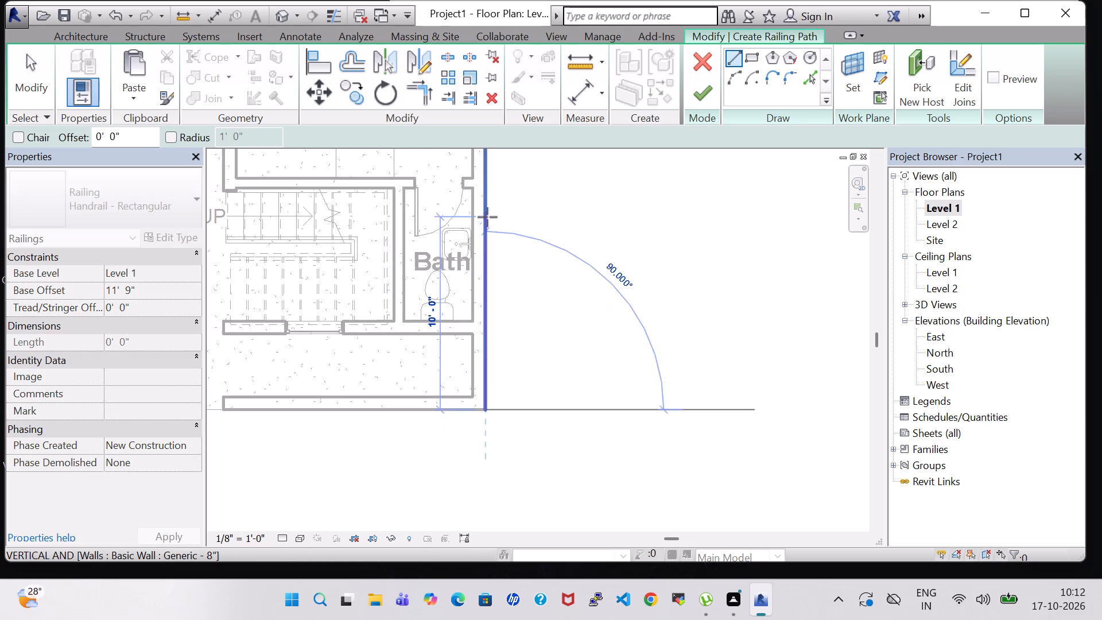
scroll(487, 217, "down", 3)
middle_click_drag(488, 208, 494, 354)
scroll(495, 297, "down", 4)
middle_click_drag(495, 272, 502, 369)
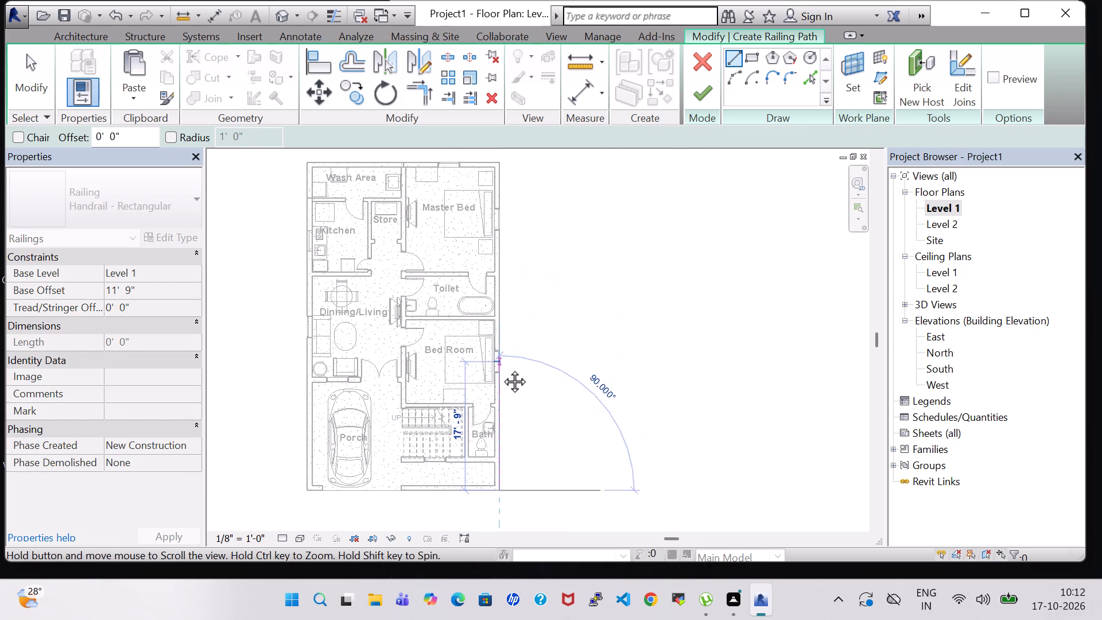
middle_click_drag(502, 369, 502, 373)
scroll(503, 263, "up", 3)
middle_click_drag(503, 263, 503, 363)
scroll(503, 338, "down", 1)
scroll(503, 343, "up", 4)
middle_click_drag(503, 242, 501, 346)
scroll(501, 346, "up", 1)
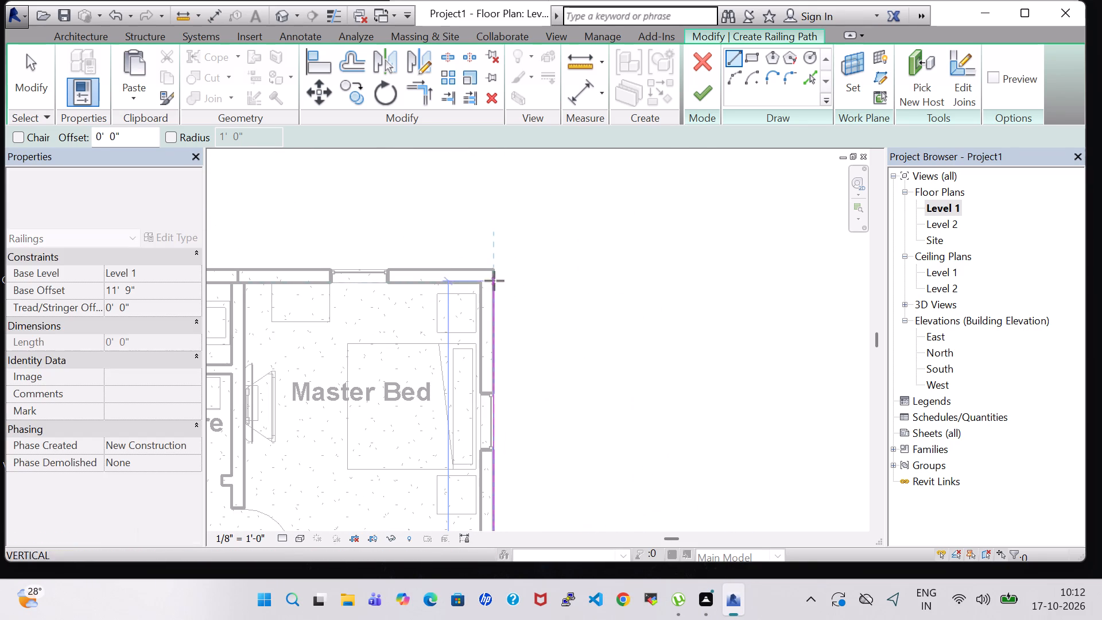
left_click(494, 269)
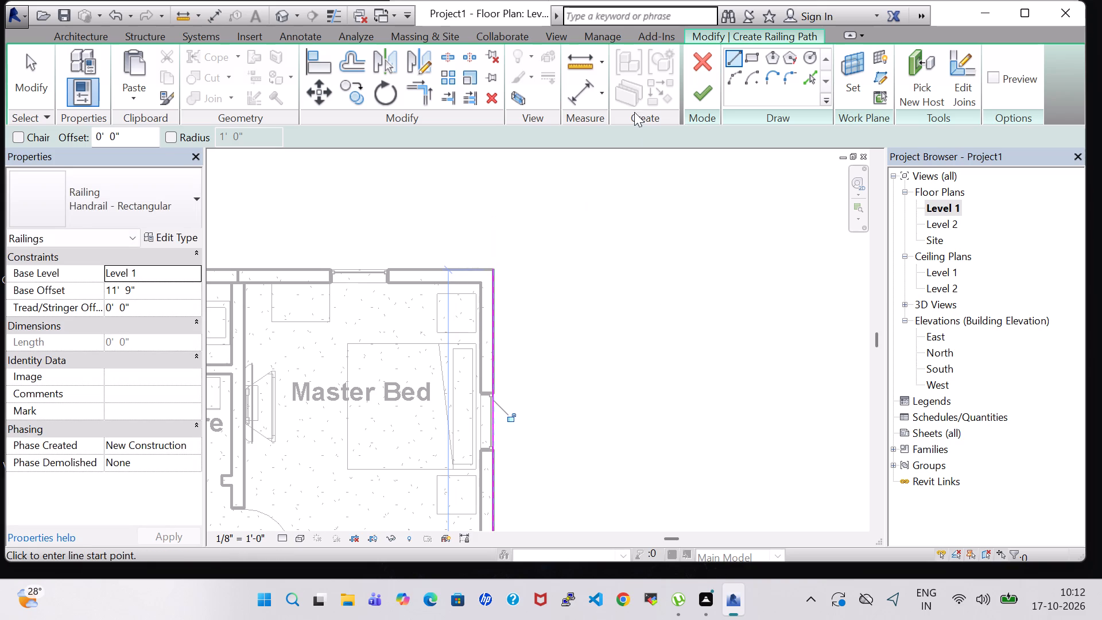
left_click(692, 95)
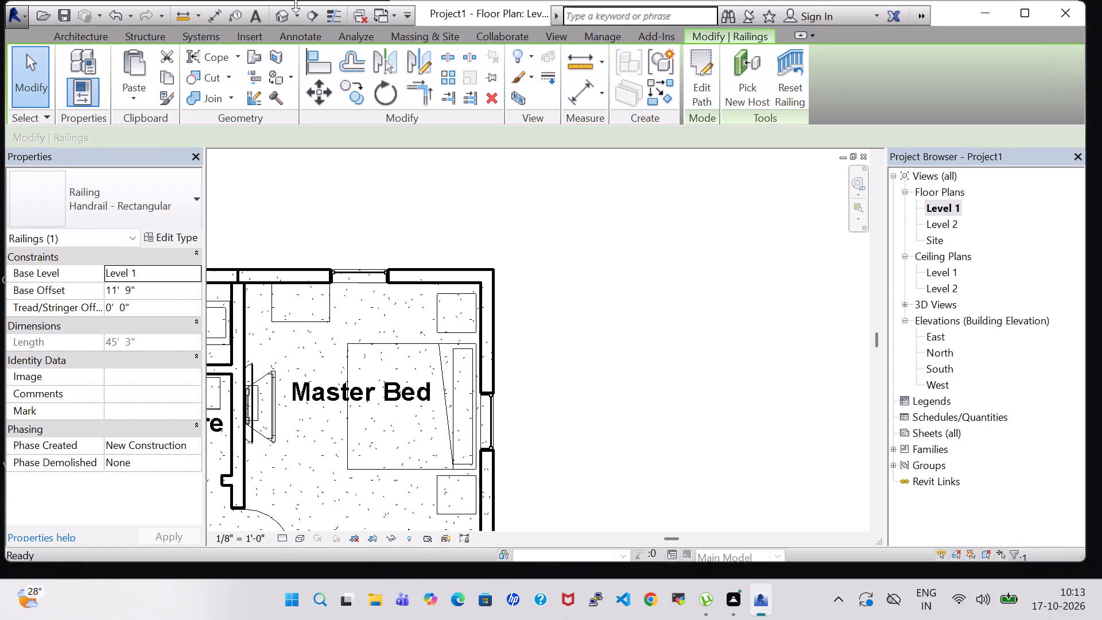
Change the east roof edge railing to the Glass Panel - Bottom Fill type in the 3D view.
left_click(284, 9)
left_click(533, 268)
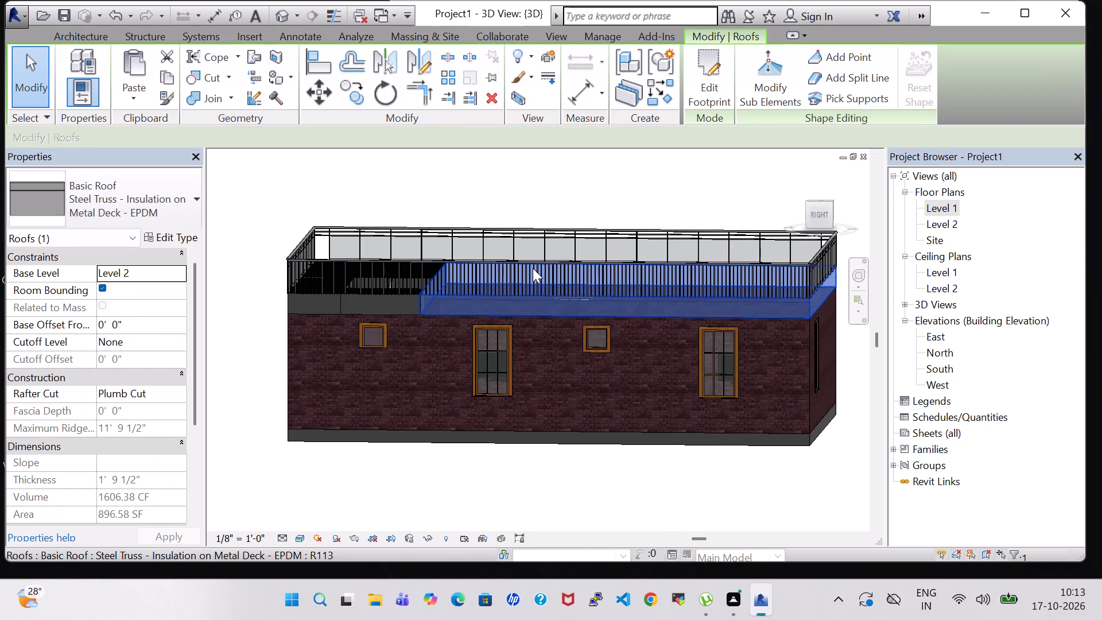
left_click(532, 483)
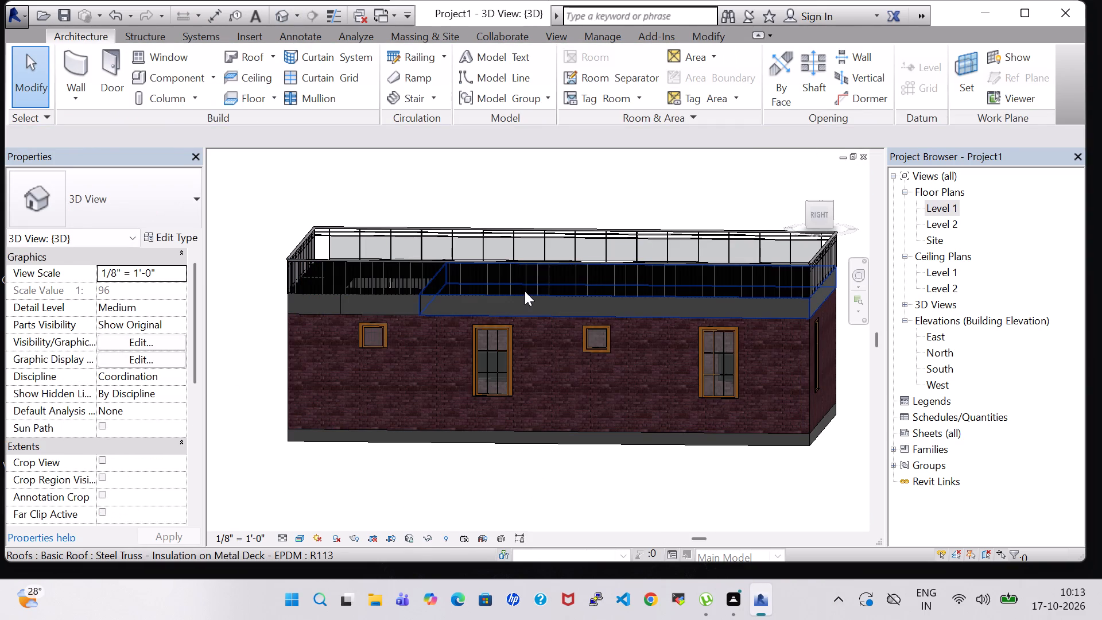
left_click(556, 263)
left_click(166, 193)
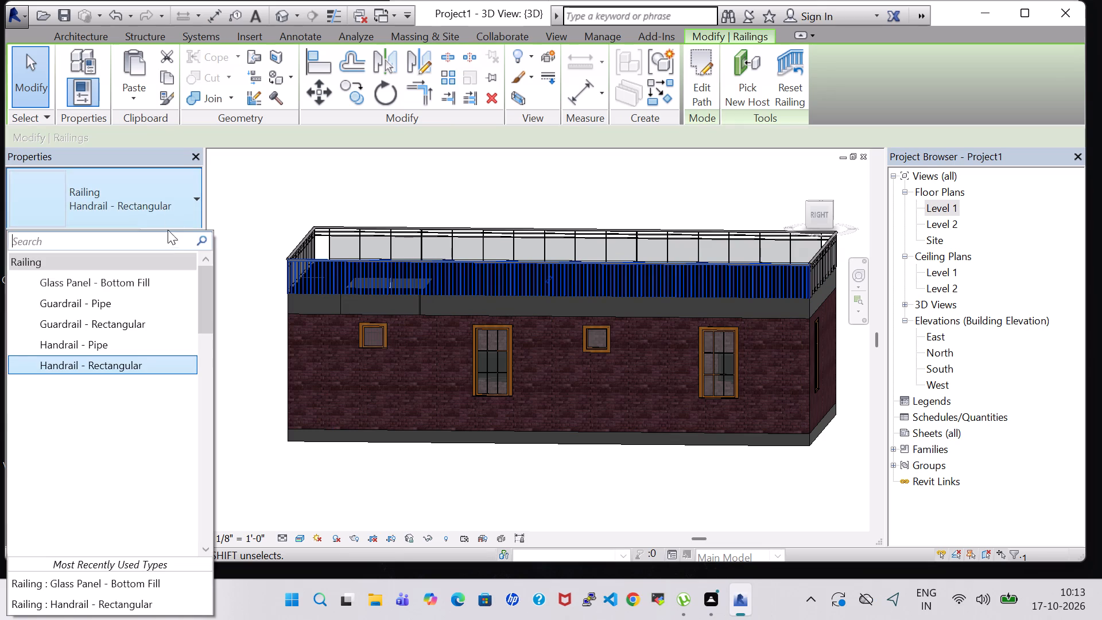
left_click(152, 275)
left_click(491, 492)
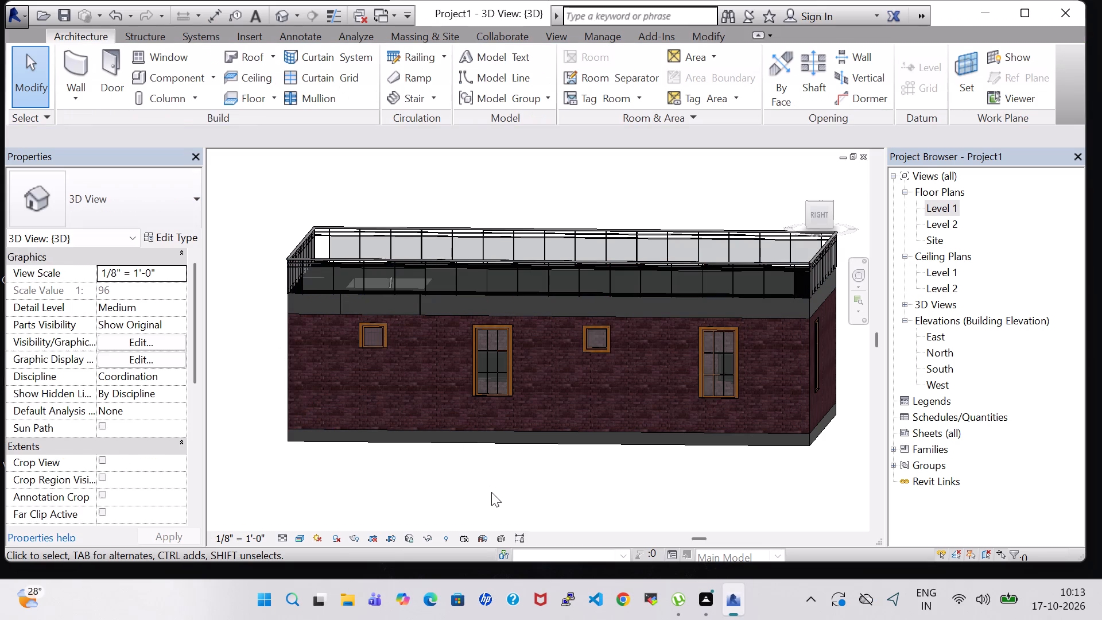
Examine the finished glass railings around all roof edges, viewing the house from the east, south and southwest sides.
middle_click_drag(439, 483, 548, 490, "shift")
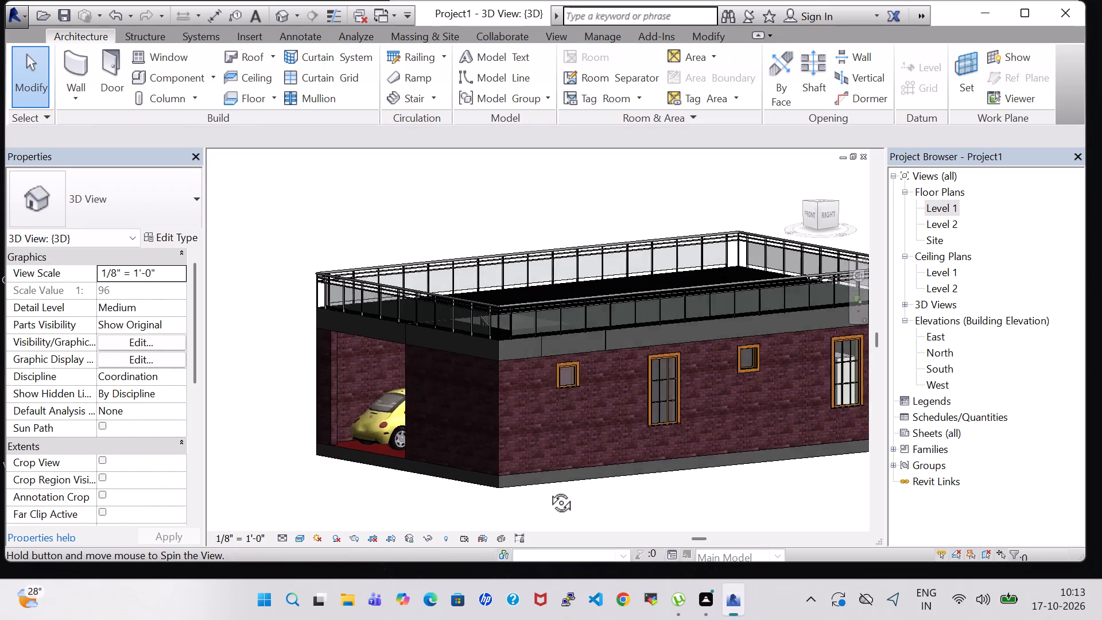
middle_click_drag(548, 490, 550, 490, "shift")
middle_click_drag(507, 509, 644, 511, "shift")
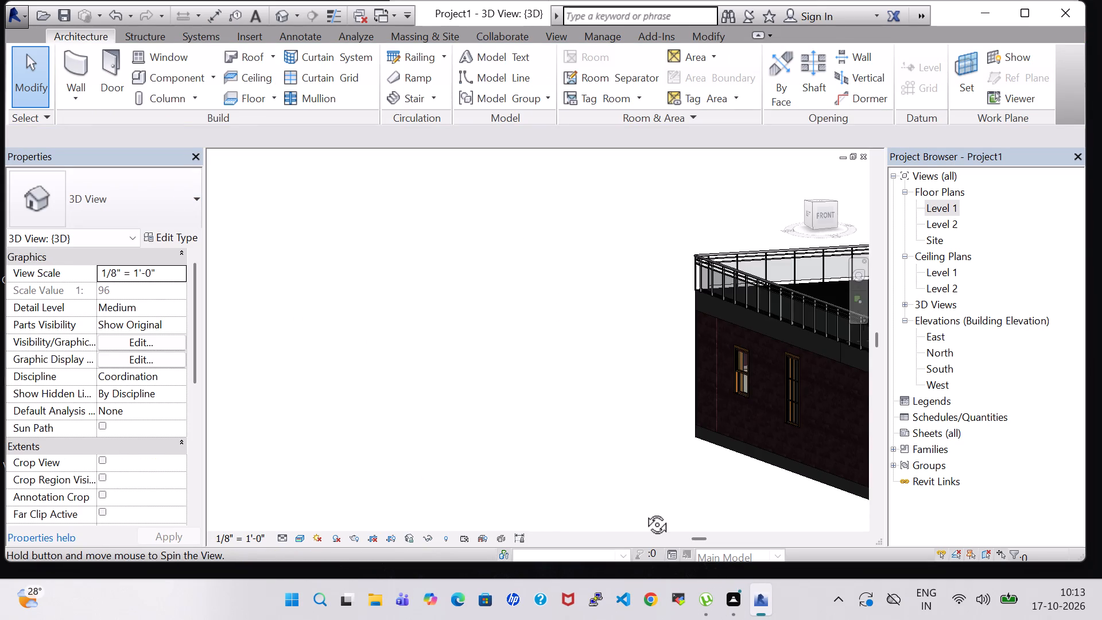
middle_click_drag(644, 511, 612, 502, "shift")
middle_click(612, 502, "shift")
middle_click_drag(616, 493, 347, 479)
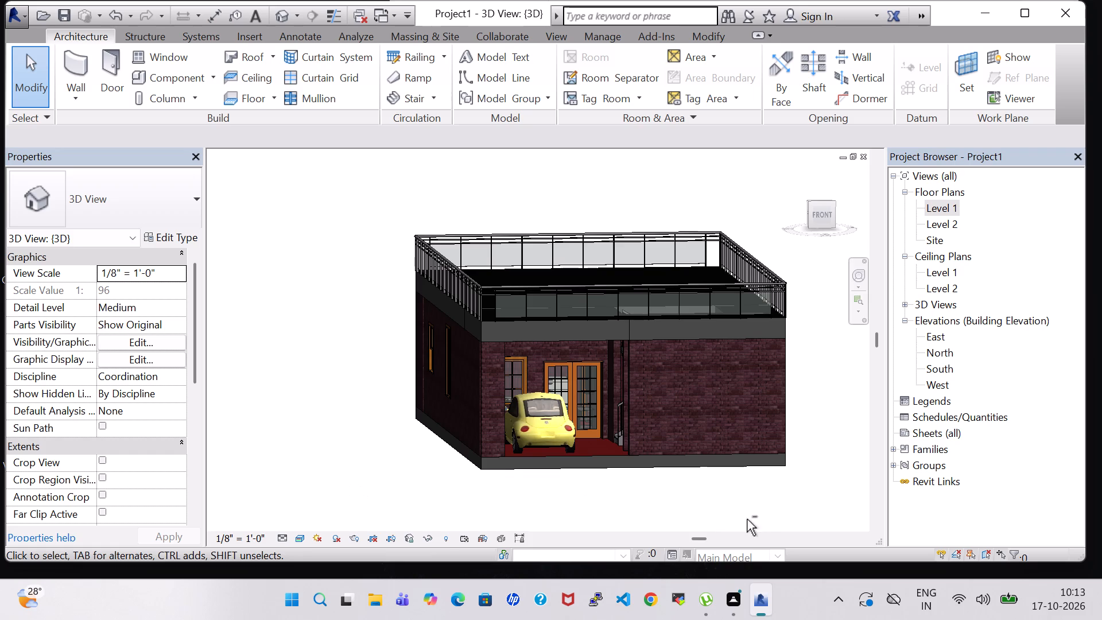
middle_click_drag(747, 519, 738, 520, "shift")
middle_click_drag(791, 346, 783, 370, "shift")
middle_click_drag(779, 382, 779, 351, "shift")
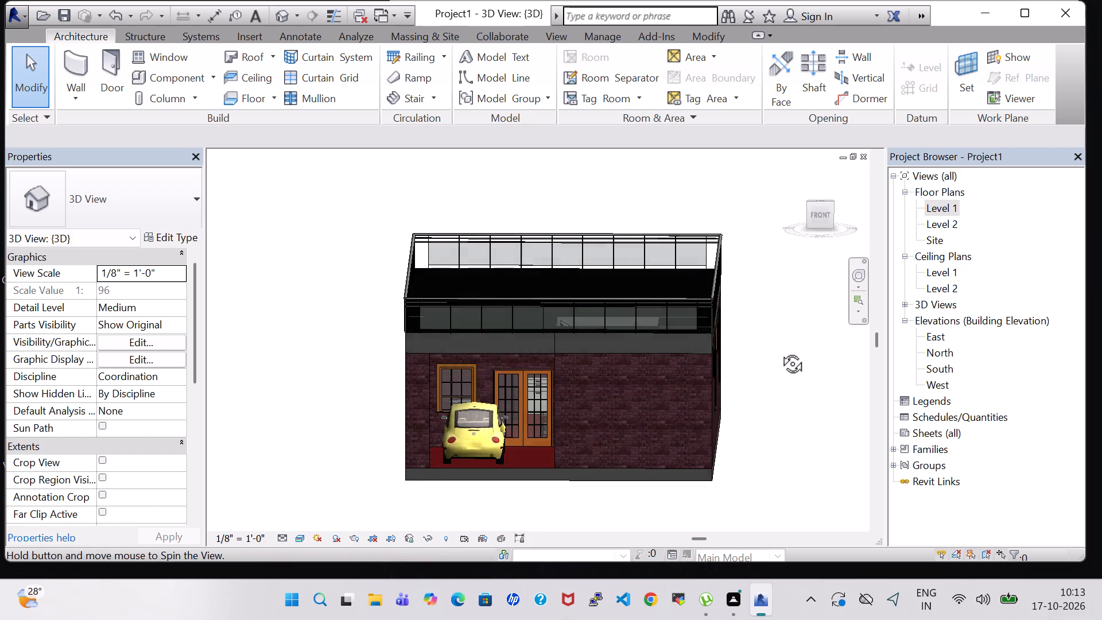
middle_click_drag(779, 351, 781, 346, "shift")
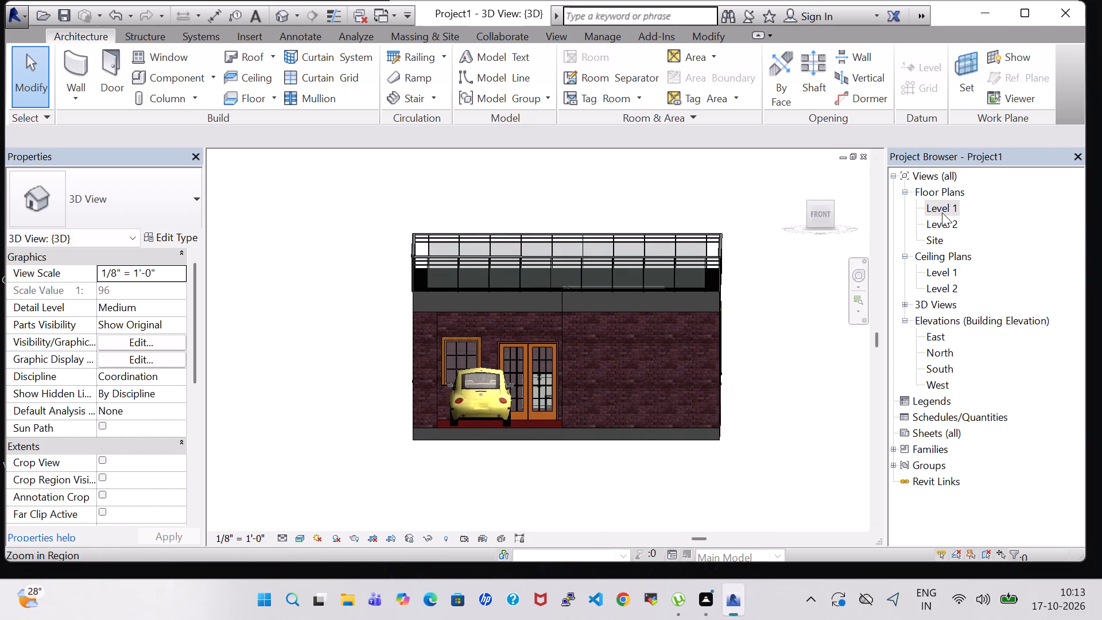
Hide the Roofs category in the 3D view using the Visibility/Graphic Overrides.
type("vv")
left_click(199, 277)
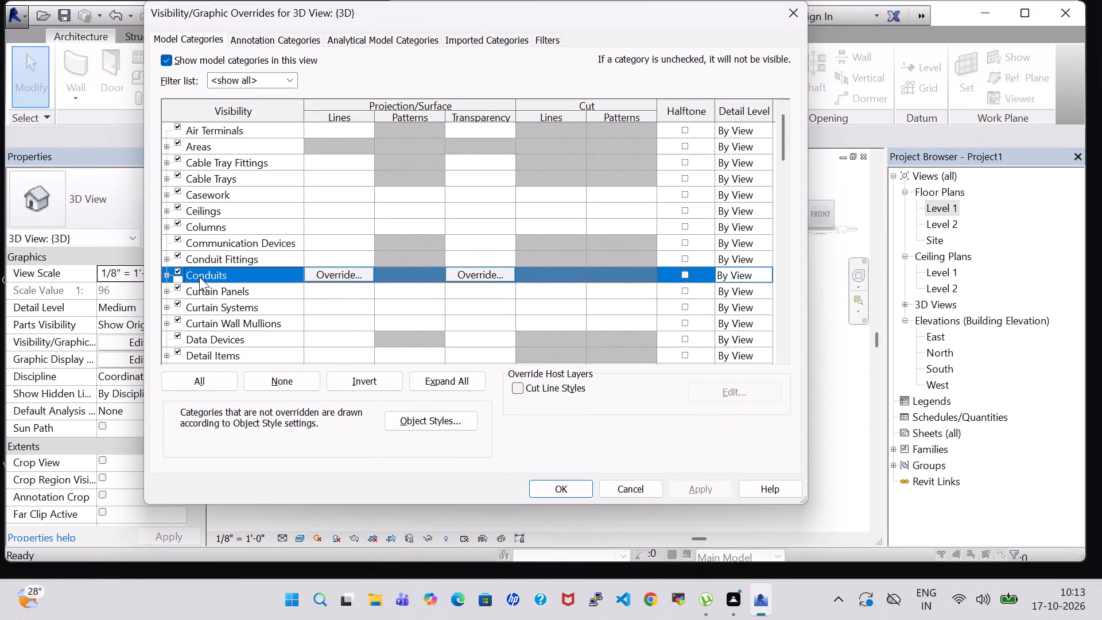
key("r")
scroll(199, 279, "down", 7)
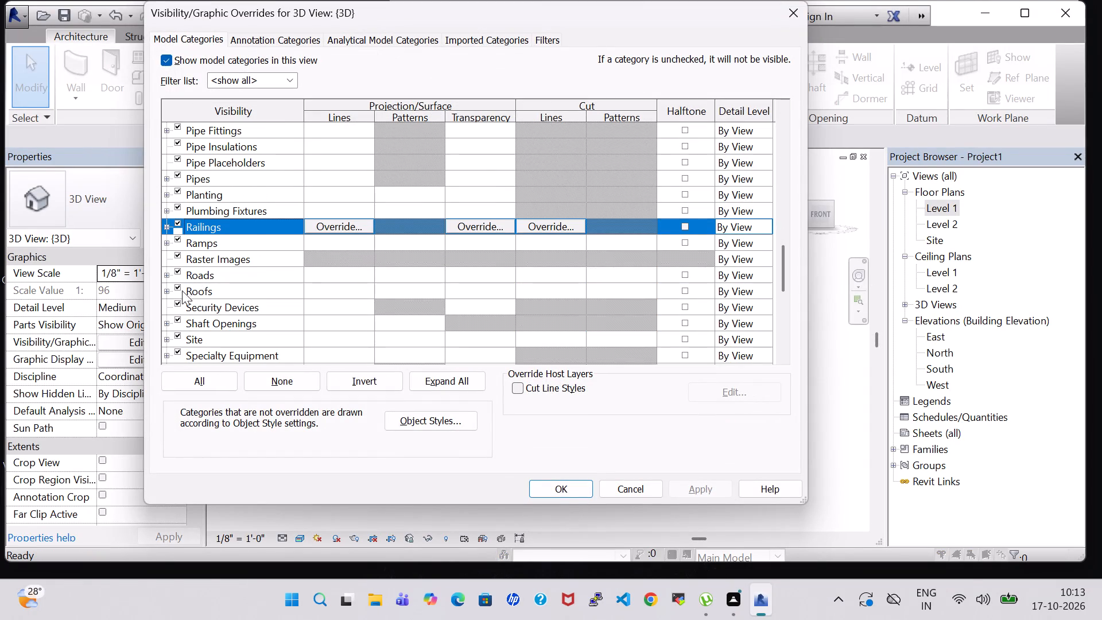
left_click(178, 288)
left_click(693, 497)
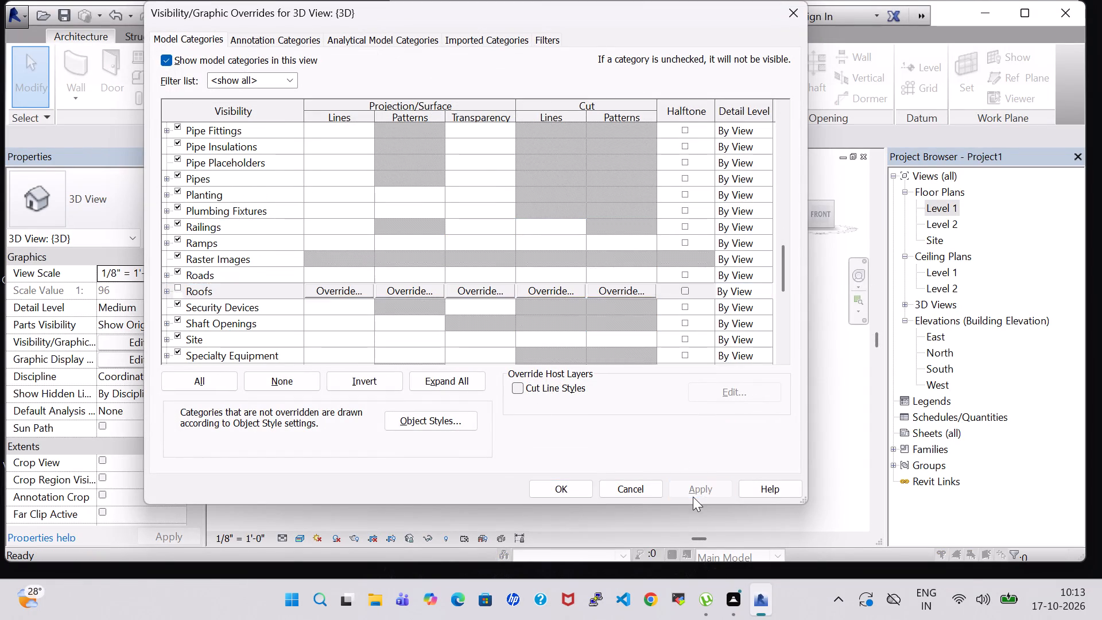
left_click(553, 484)
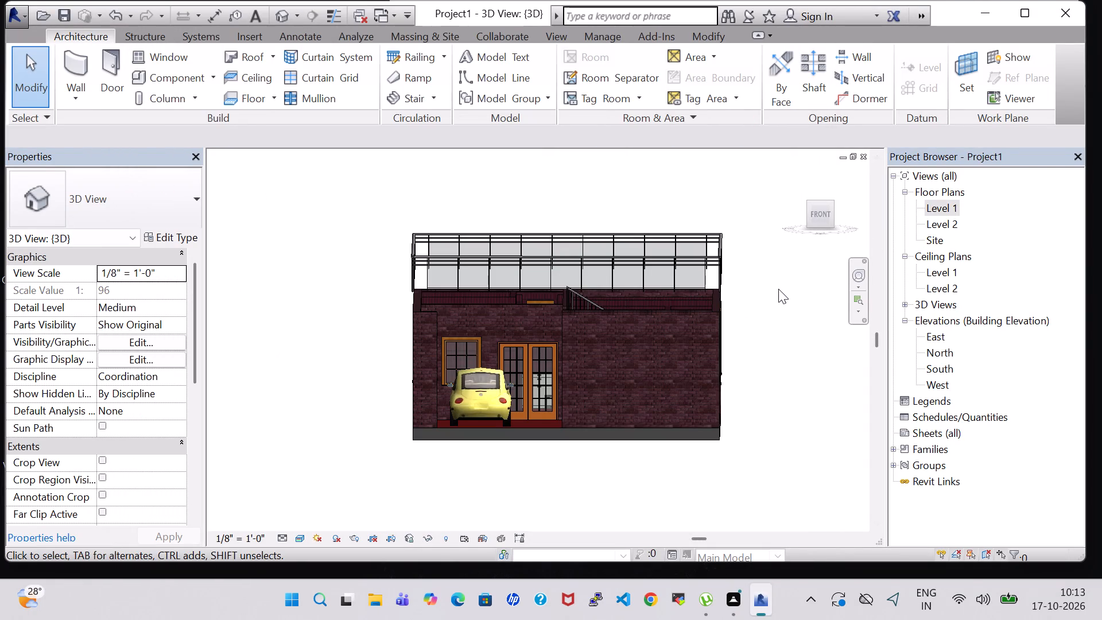
Examine the furnished interior rooms from above in the 3D view.
middle_click_drag(778, 289, 781, 374, "shift")
middle_click_drag(791, 330, 759, 443, "shift")
middle_click_drag(759, 443, 759, 421)
scroll(757, 404, "down", 1)
middle_click_drag(742, 334, 757, 417)
middle_click_drag(757, 417, 705, 352)
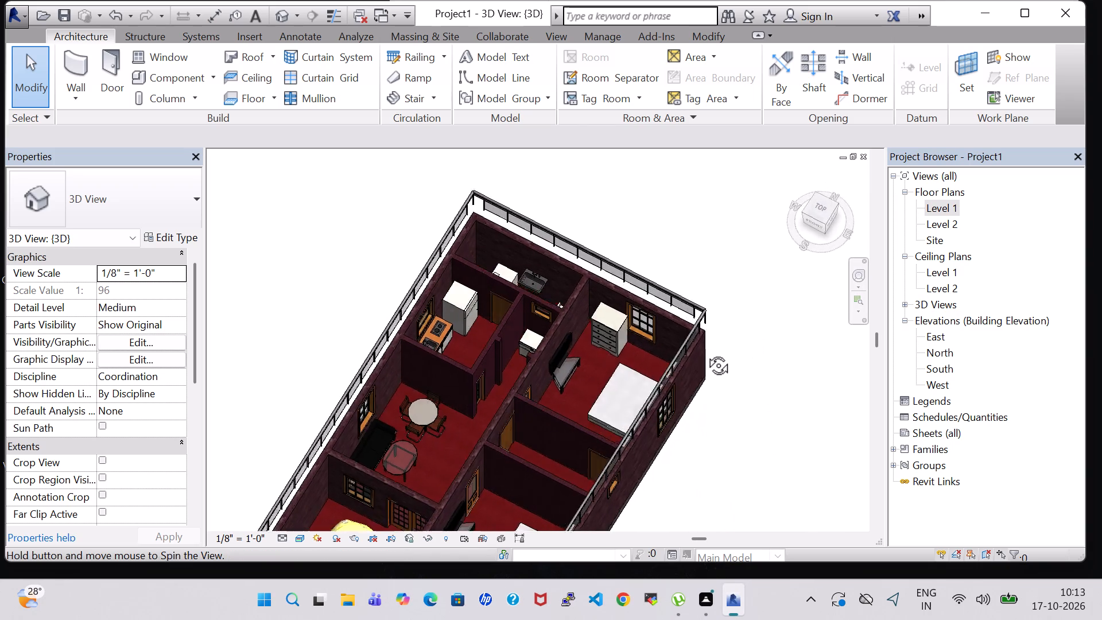
middle_click_drag(705, 352, 696, 333)
middle_click_drag(719, 418, 658, 400, "shift")
middle_click_drag(671, 301, 704, 304)
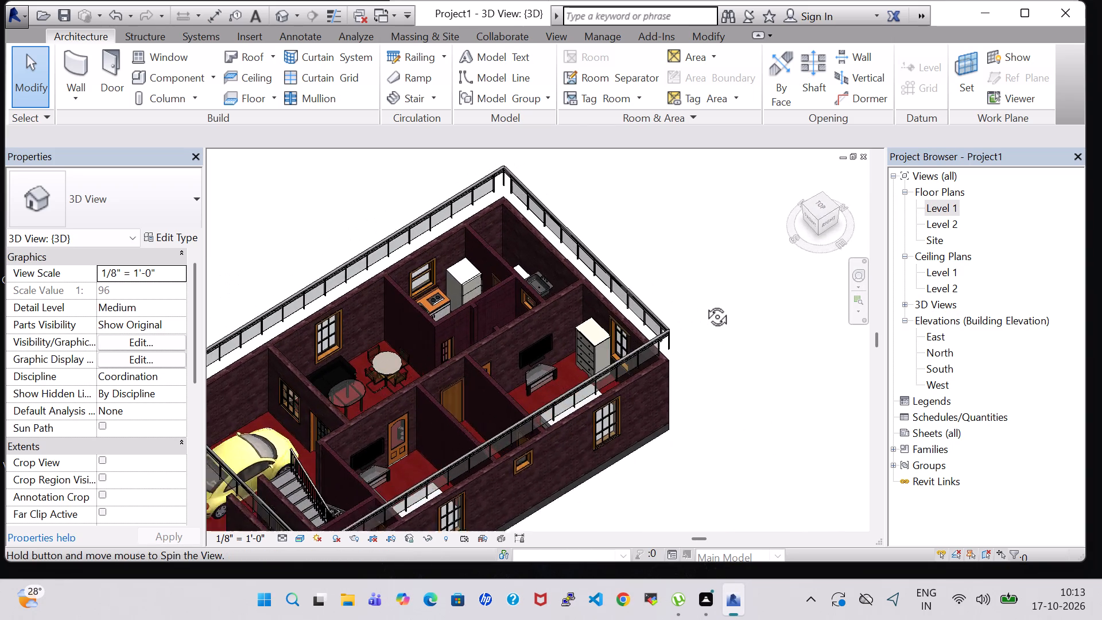
middle_click_drag(704, 304, 709, 304)
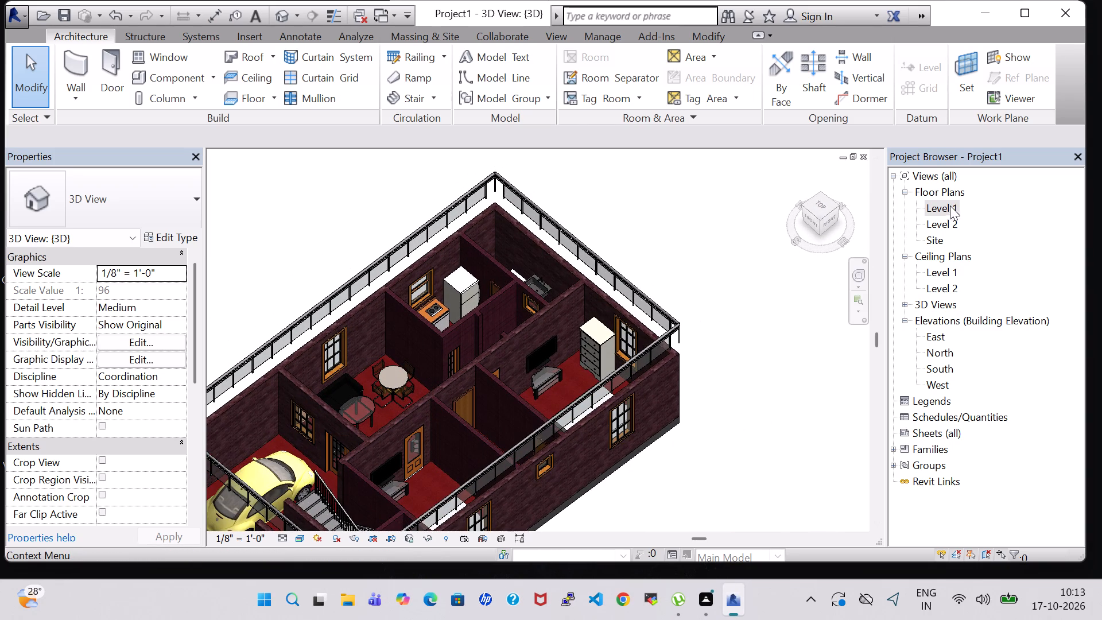
Open the Level 1 floor plan and examine the furnished layout from the wash area to the porch.
double_click(947, 206)
scroll(605, 143, "down", 2)
scroll(532, 338, "down", 5)
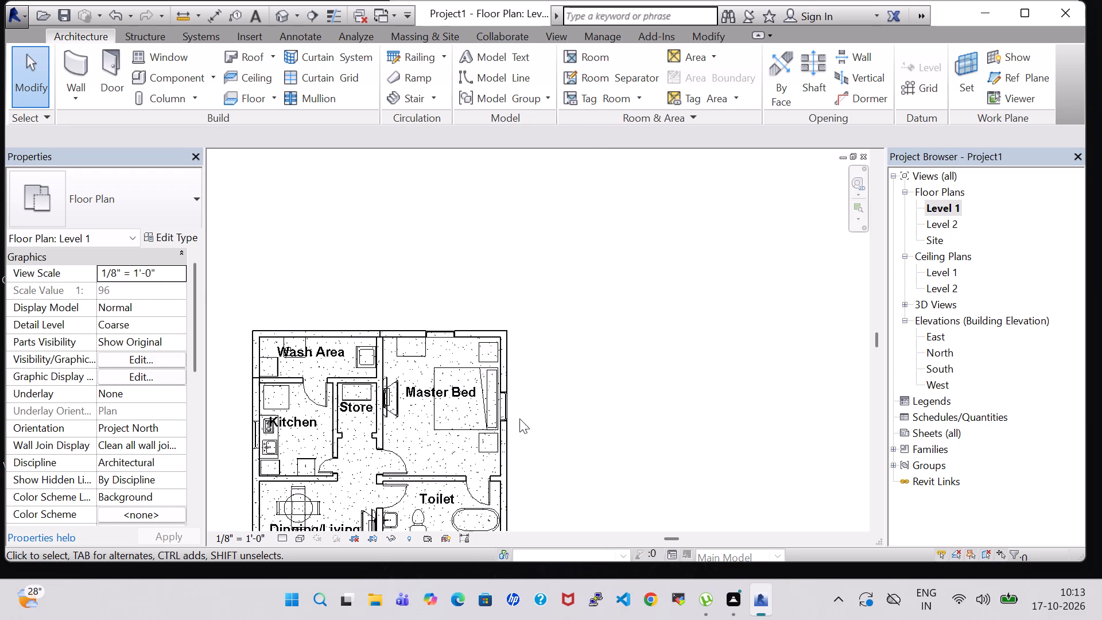
middle_click_drag(599, 413, 623, 325)
scroll(501, 293, "down", 2)
middle_click_drag(668, 355, 675, 246)
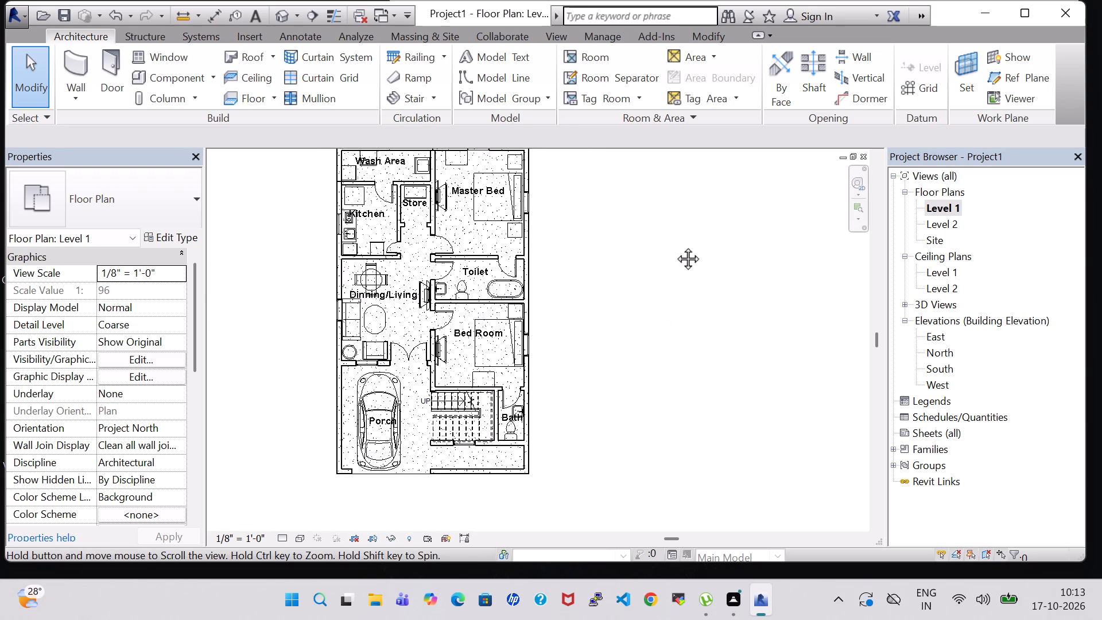
middle_click_drag(675, 246, 751, 291)
scroll(672, 299, "up", 3)
scroll(672, 299, "down", 1)
middle_click_drag(672, 299, 728, 270)
scroll(728, 270, "down", 1)
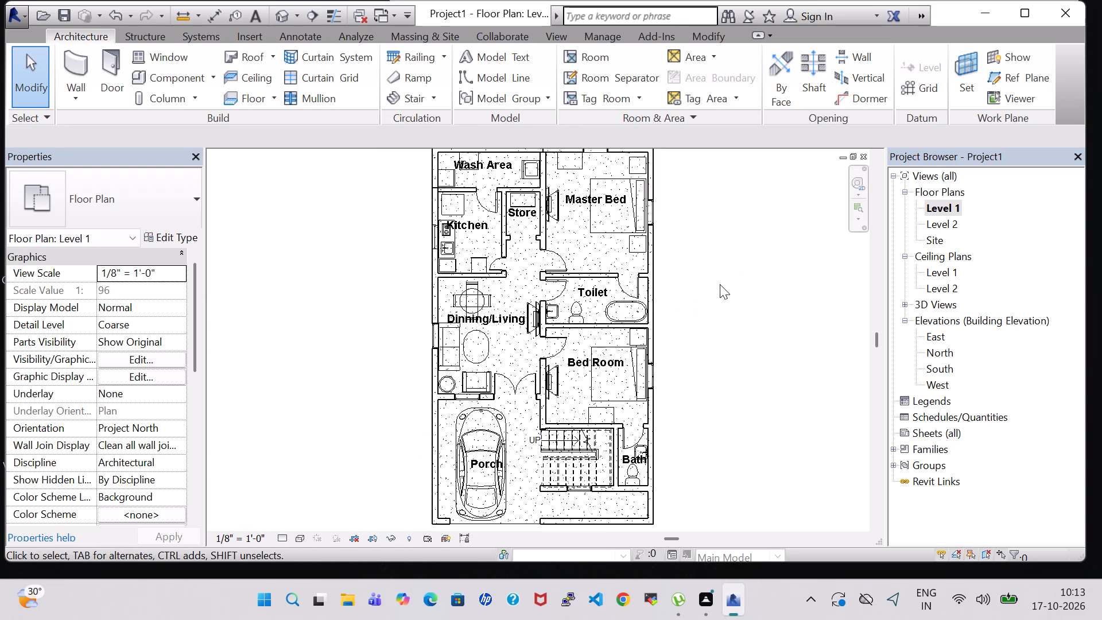
scroll(720, 284, "down", 2)
middle_click_drag(720, 277, 694, 304)
scroll(694, 304, "up", 2)
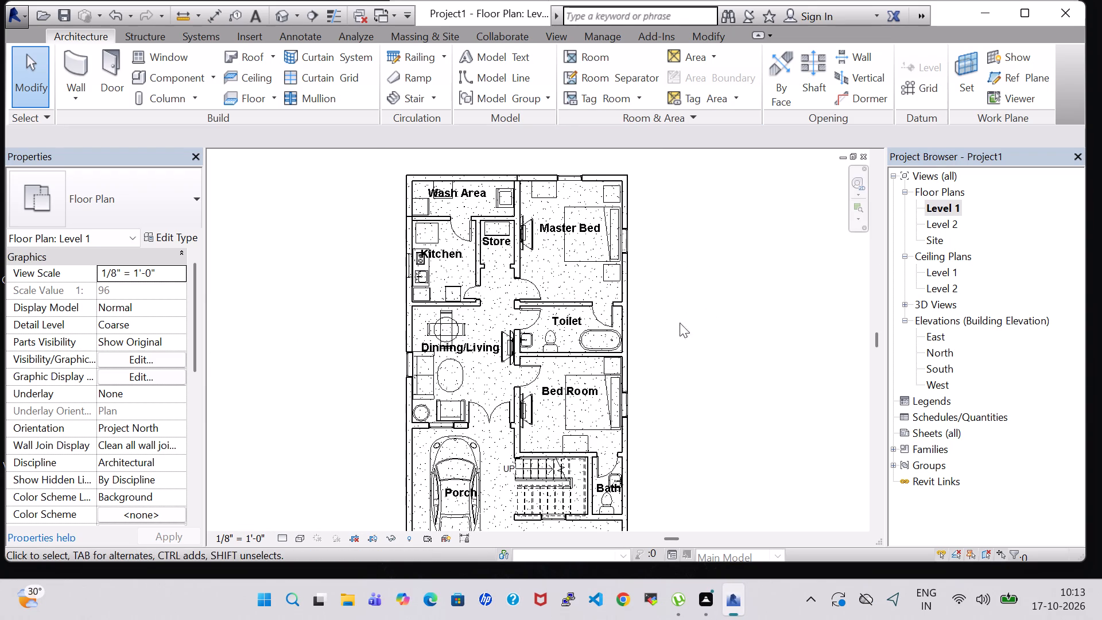
Load the Mirror-Ellipse family from the Furniture library folder and place a 24" x 48" mirror on the Dinning/Living west wall beside the dining table.
left_click(188, 72)
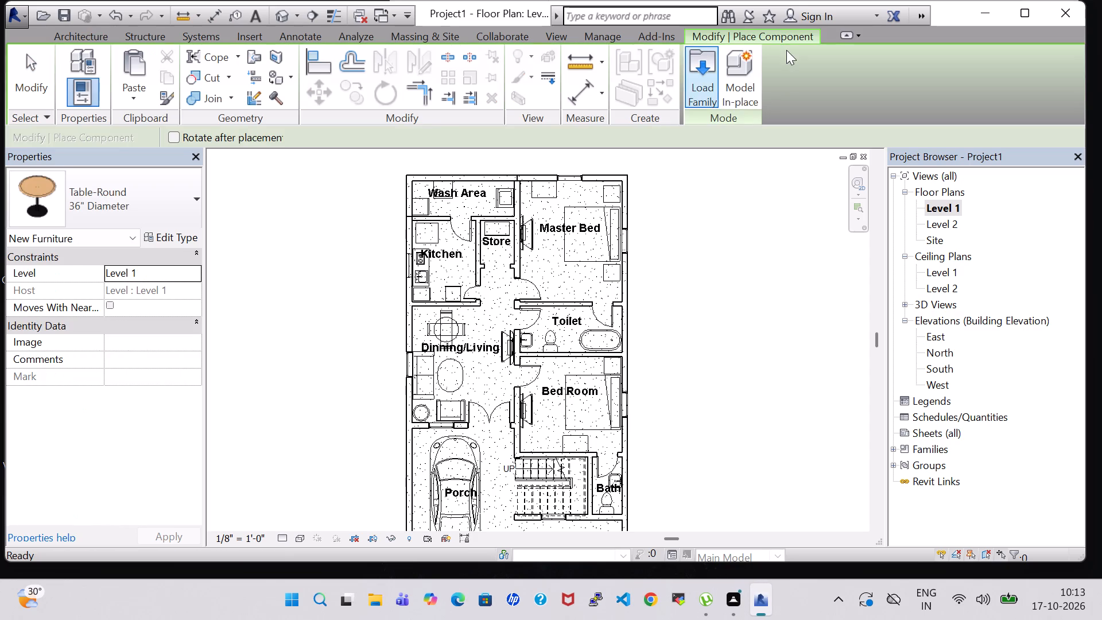
left_click(705, 75)
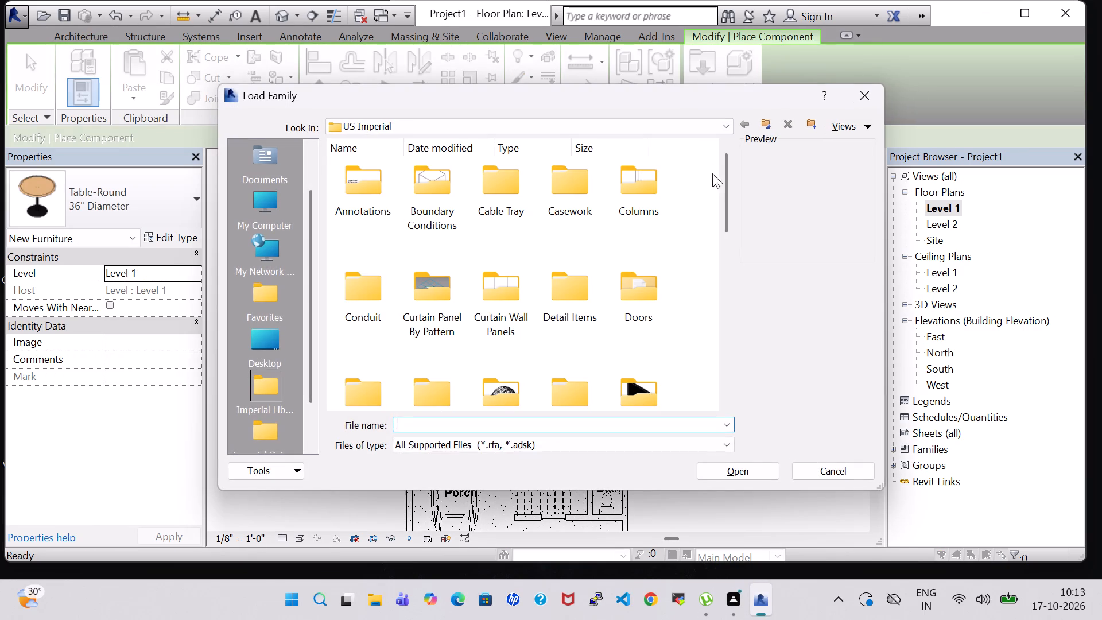
scroll(662, 230, "down", 1)
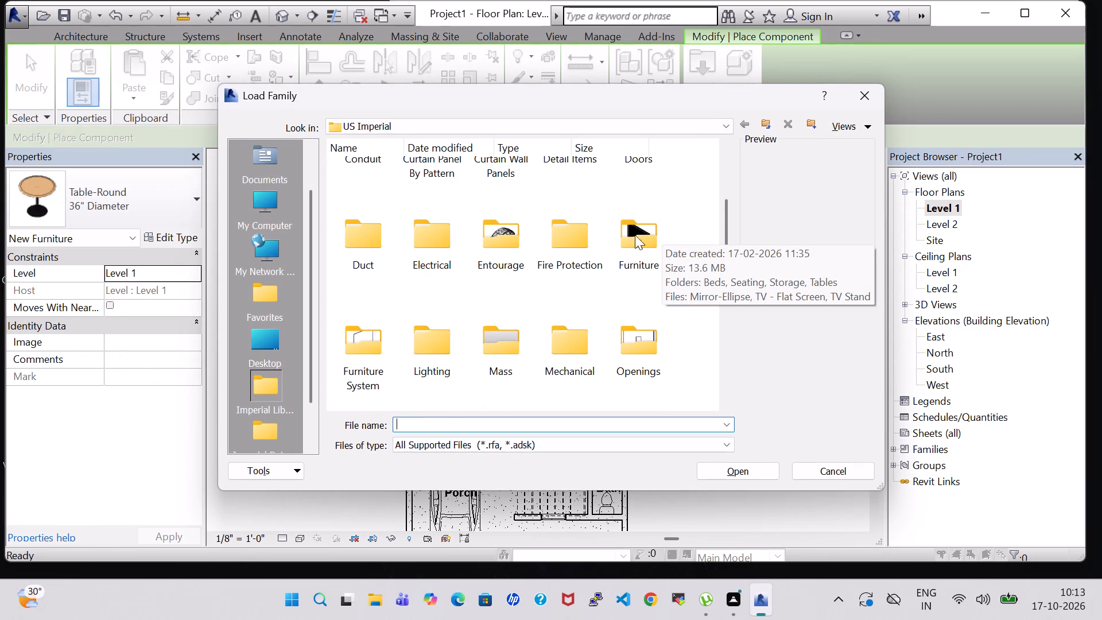
double_click(622, 239)
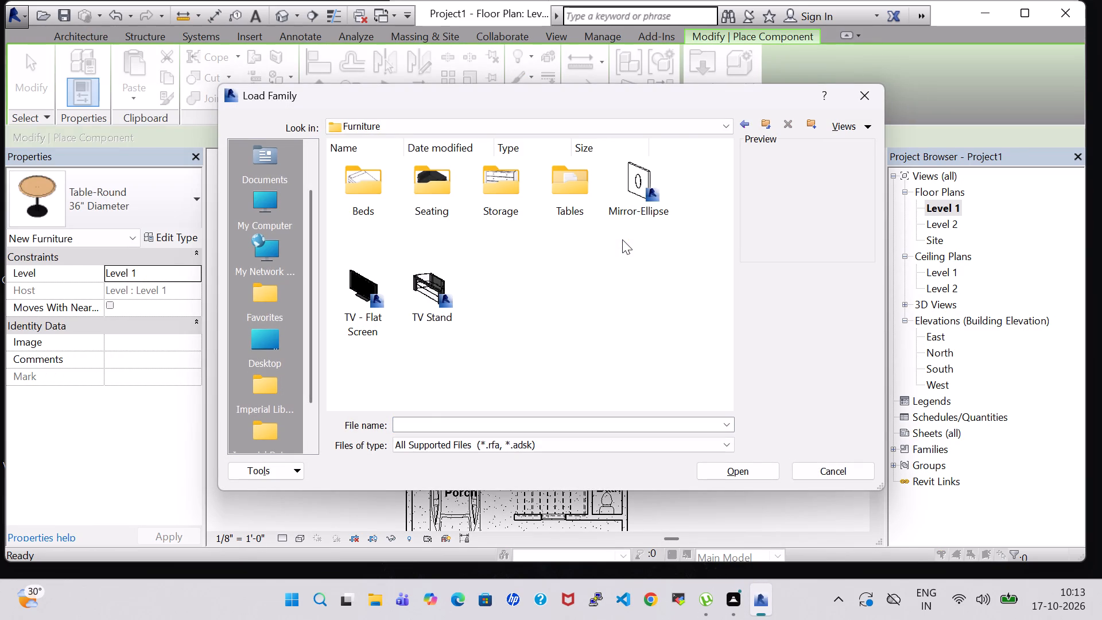
left_click(623, 215)
left_click(761, 471)
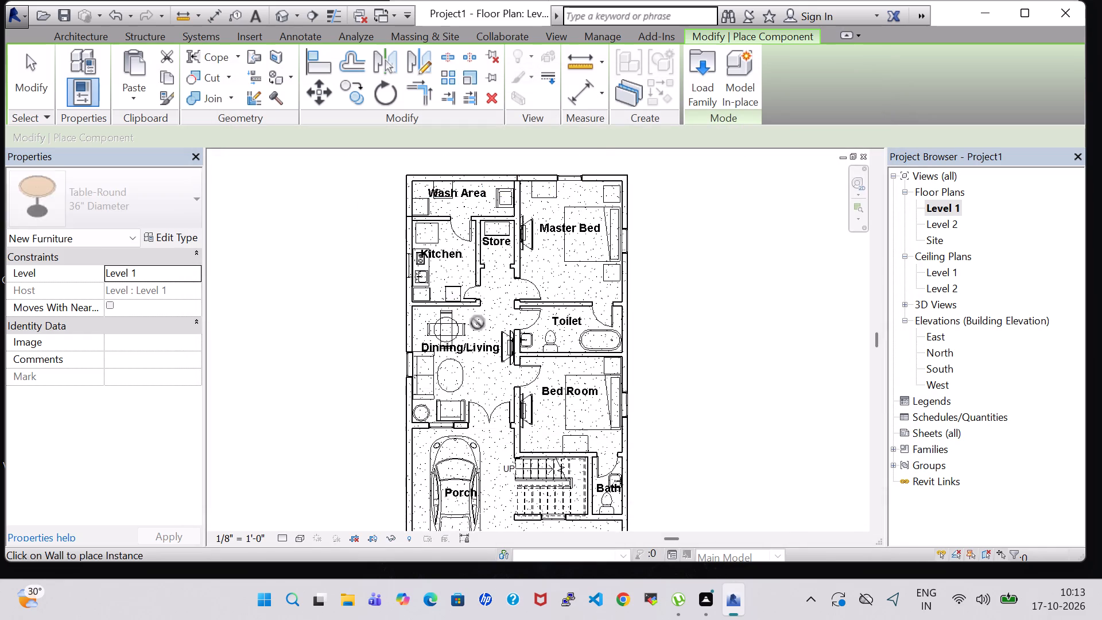
scroll(416, 315, "up", 13)
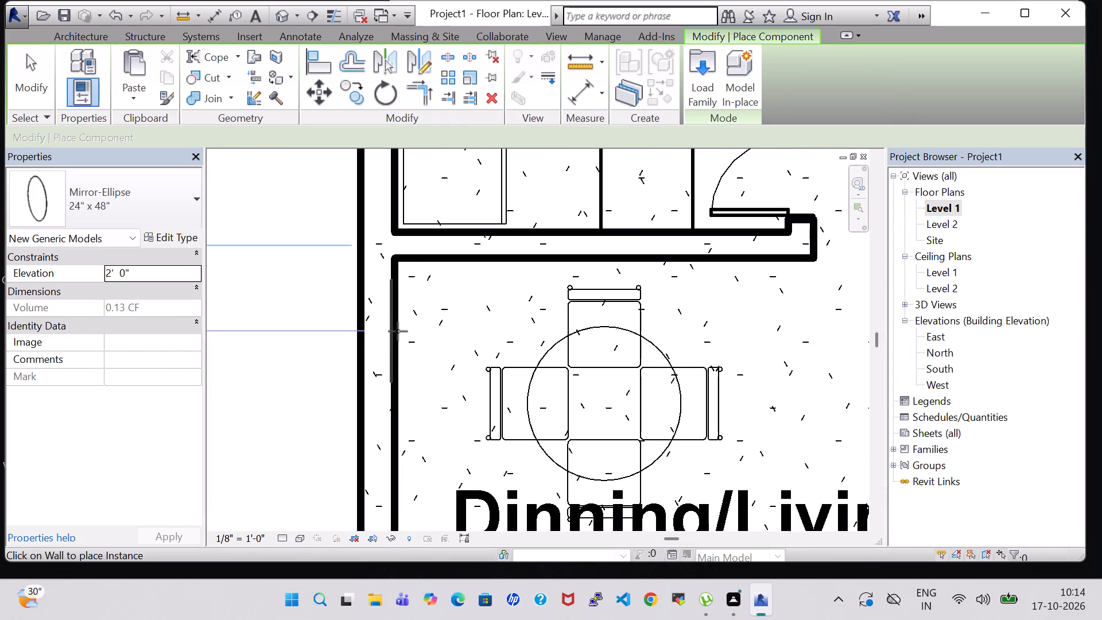
left_click(398, 331)
key("Escape")
key("Escape")
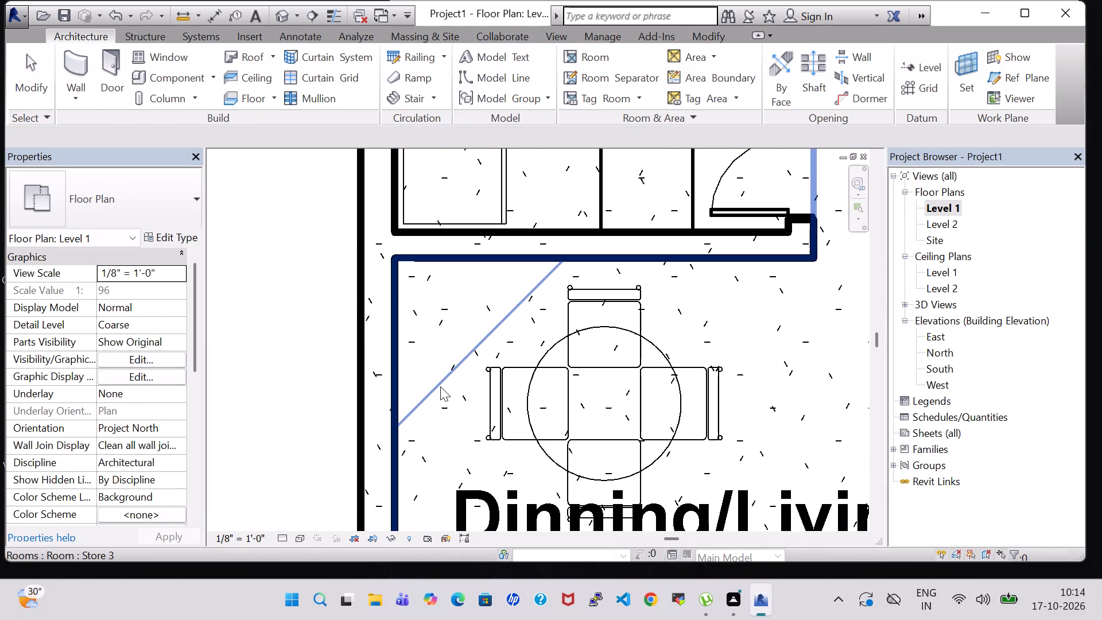
Load the Sink Vanity-Square family from the Sinks folder of the architectural plumbing fixtures library.
left_click(175, 76)
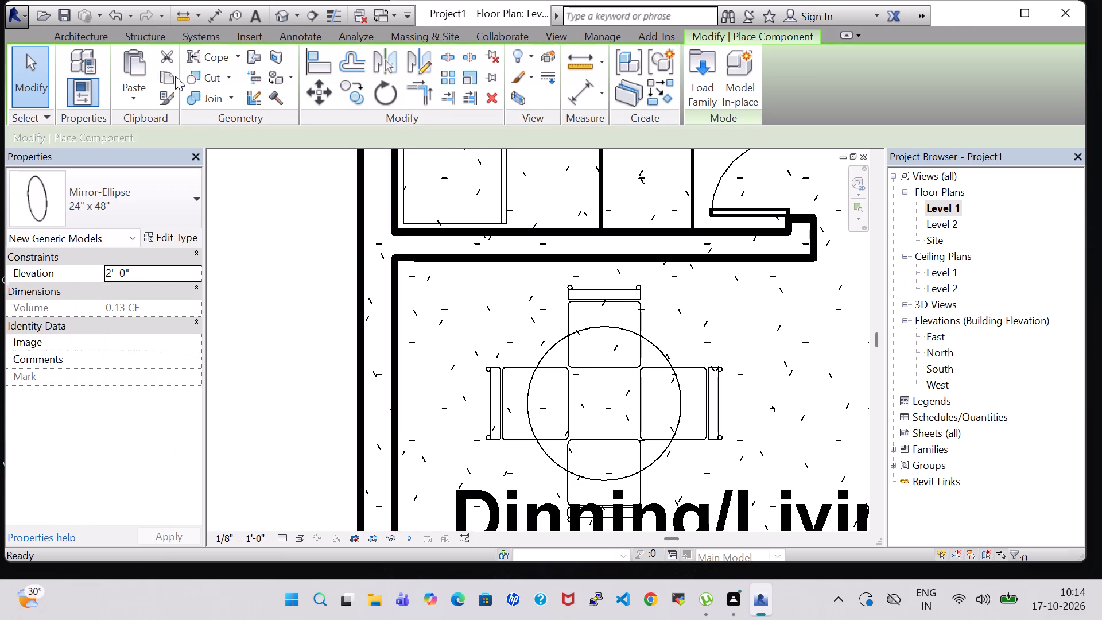
left_click(709, 82)
scroll(612, 324, "down", 1)
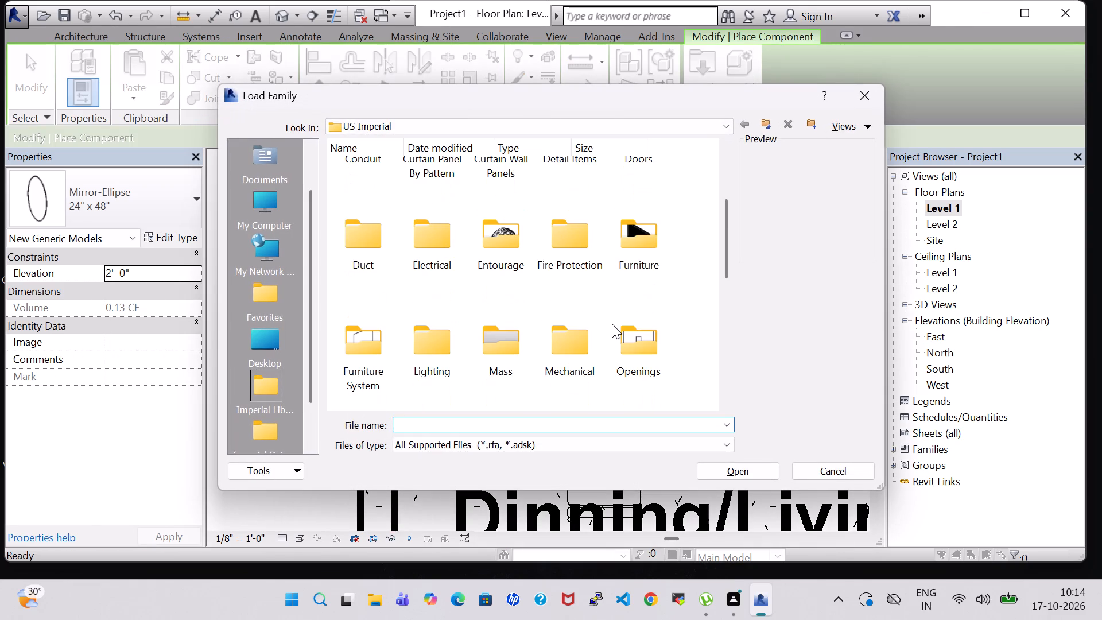
scroll(560, 286, "down", 1)
double_click(487, 303)
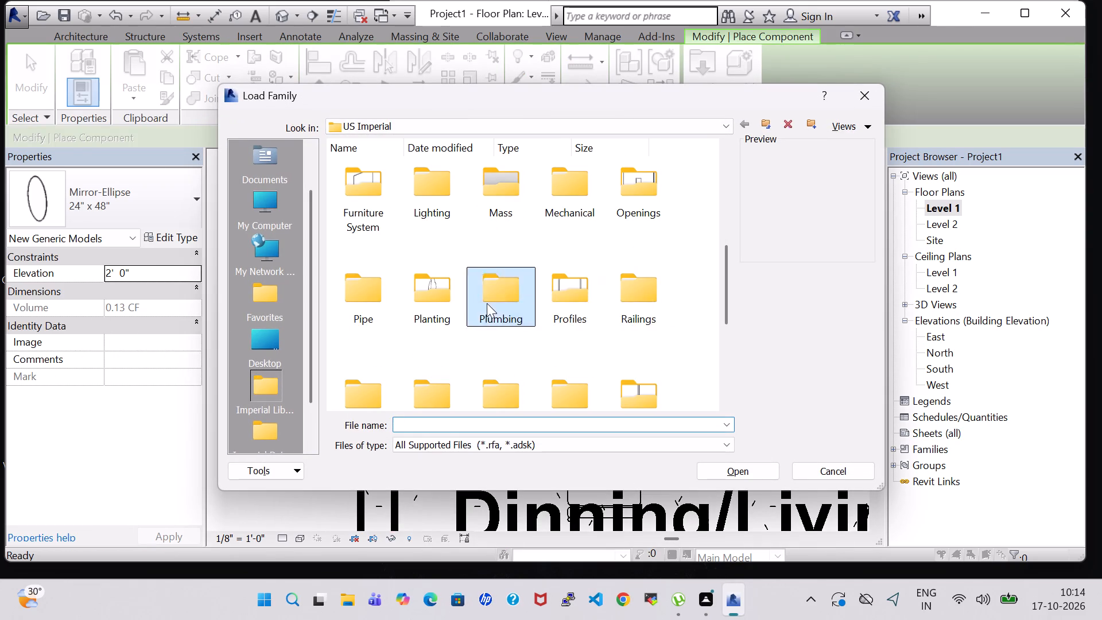
double_click(344, 191)
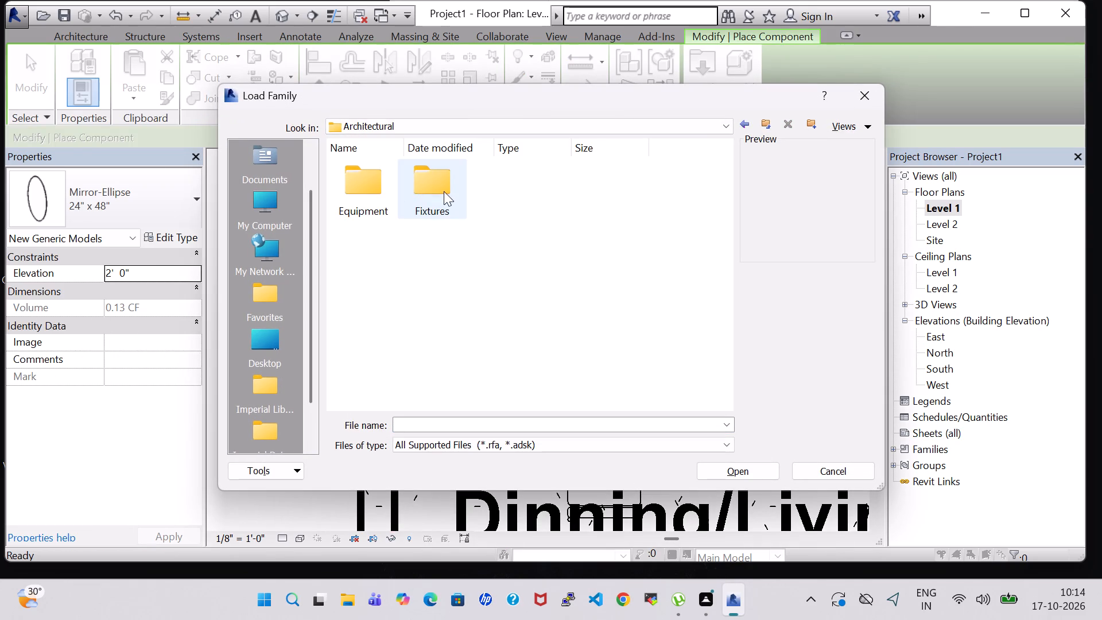
double_click(444, 191)
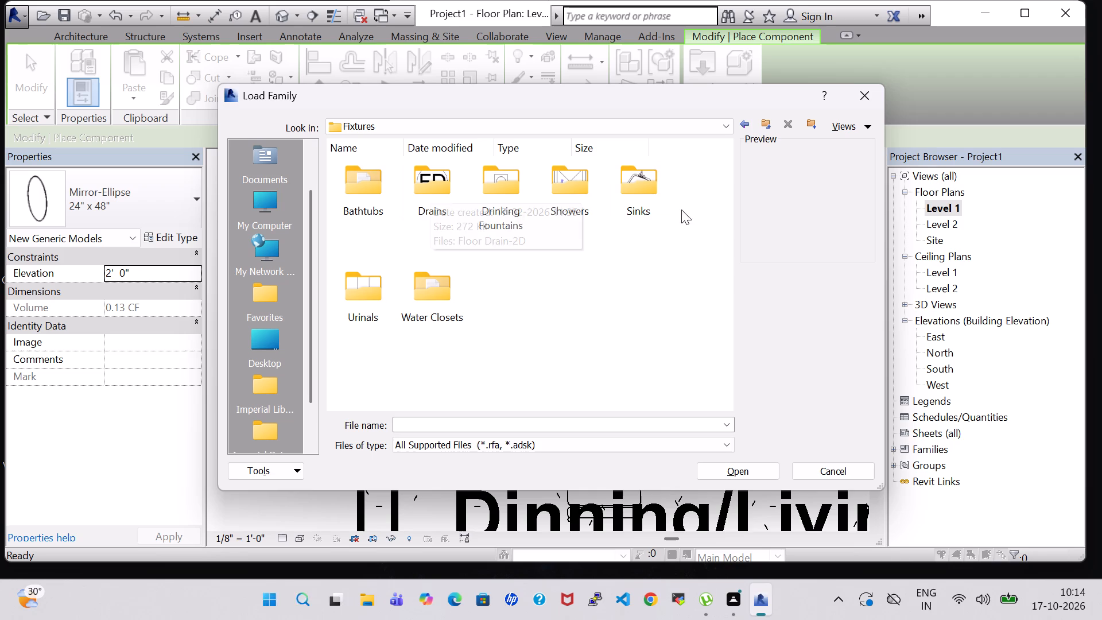
double_click(638, 191)
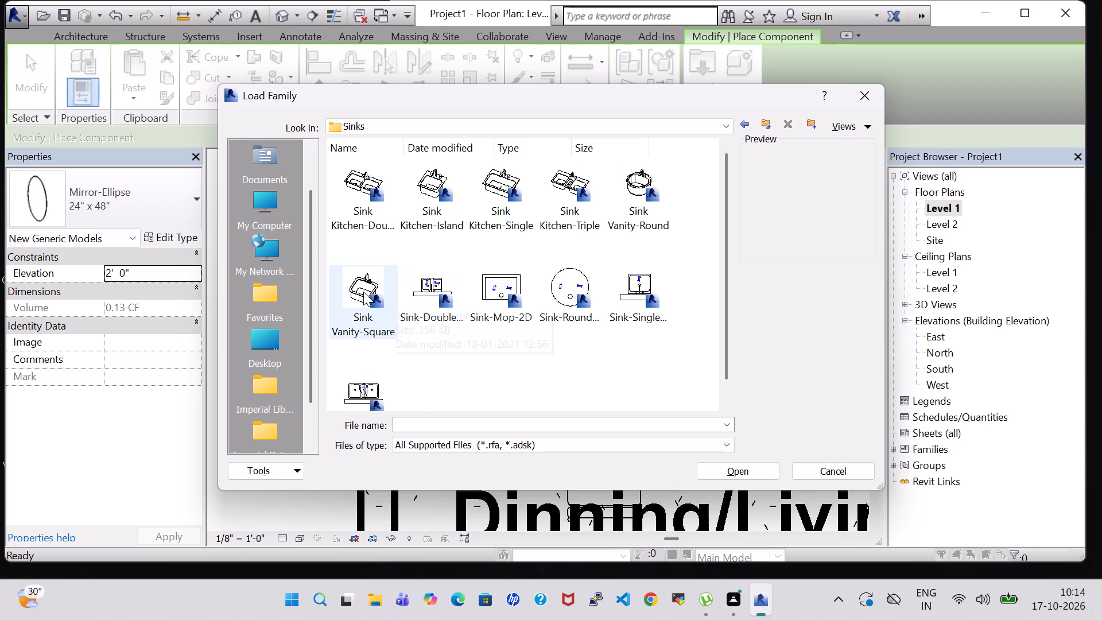
left_click(363, 292)
left_click(733, 474)
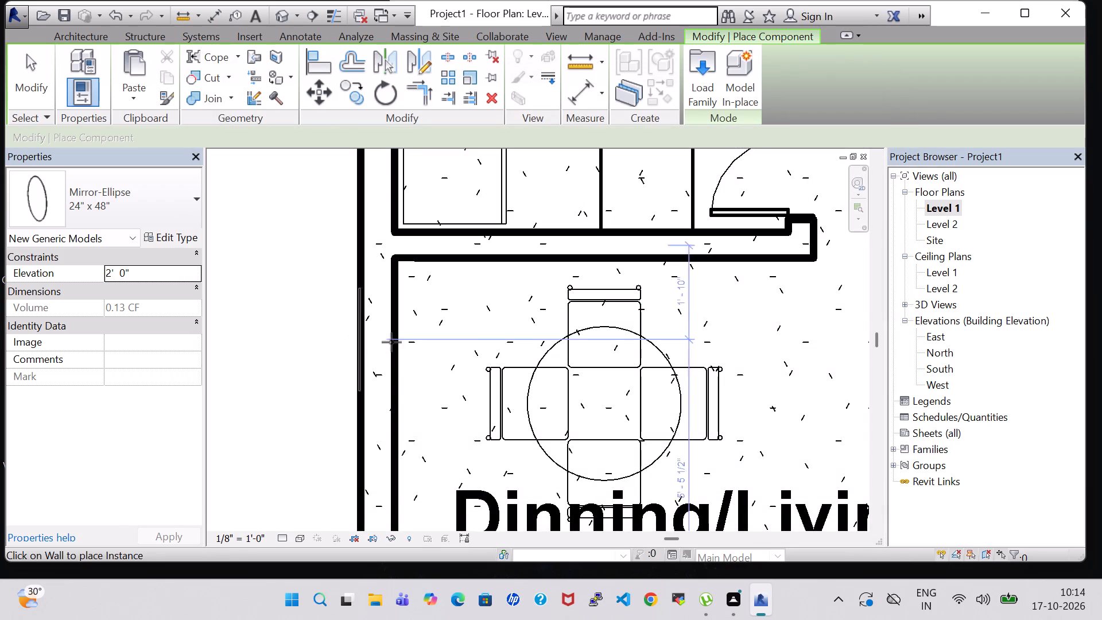
scroll(413, 342, "up", 4)
key("Escape")
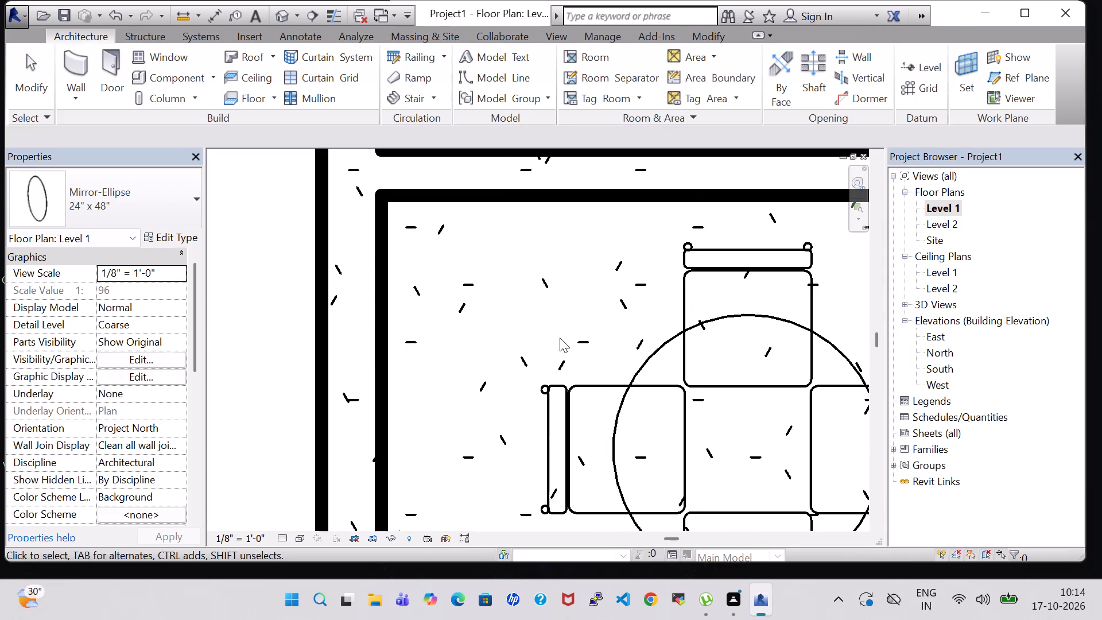
key("Escape")
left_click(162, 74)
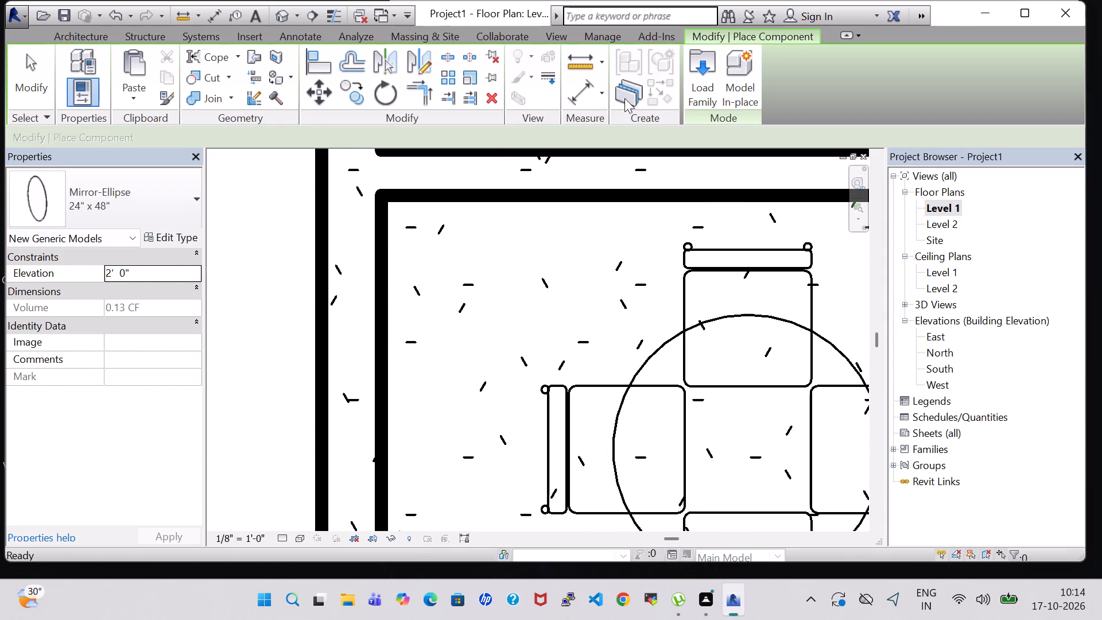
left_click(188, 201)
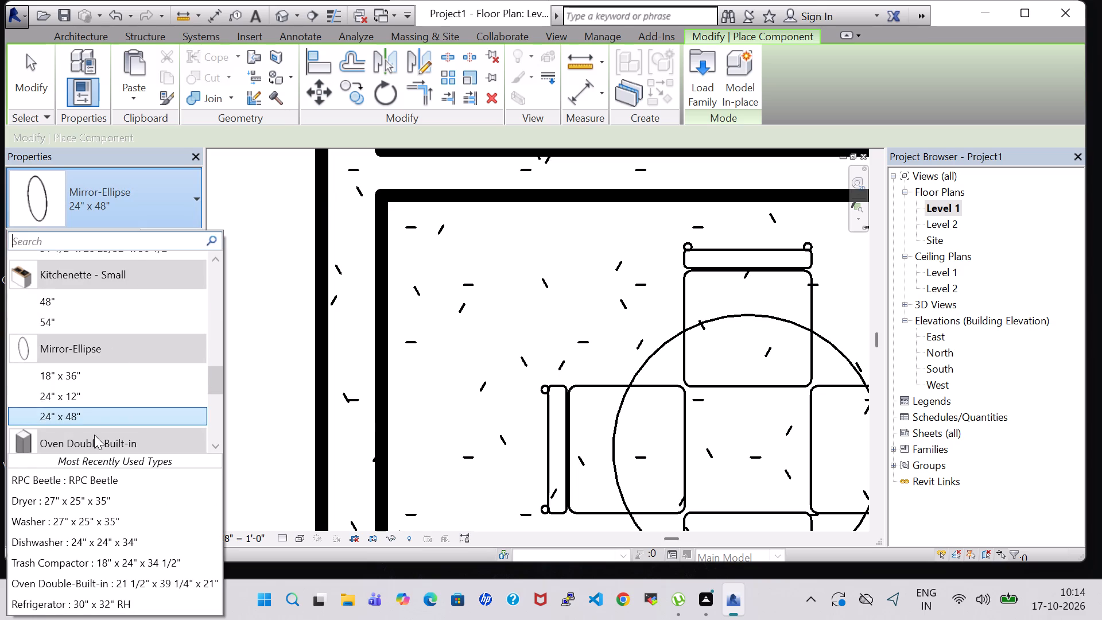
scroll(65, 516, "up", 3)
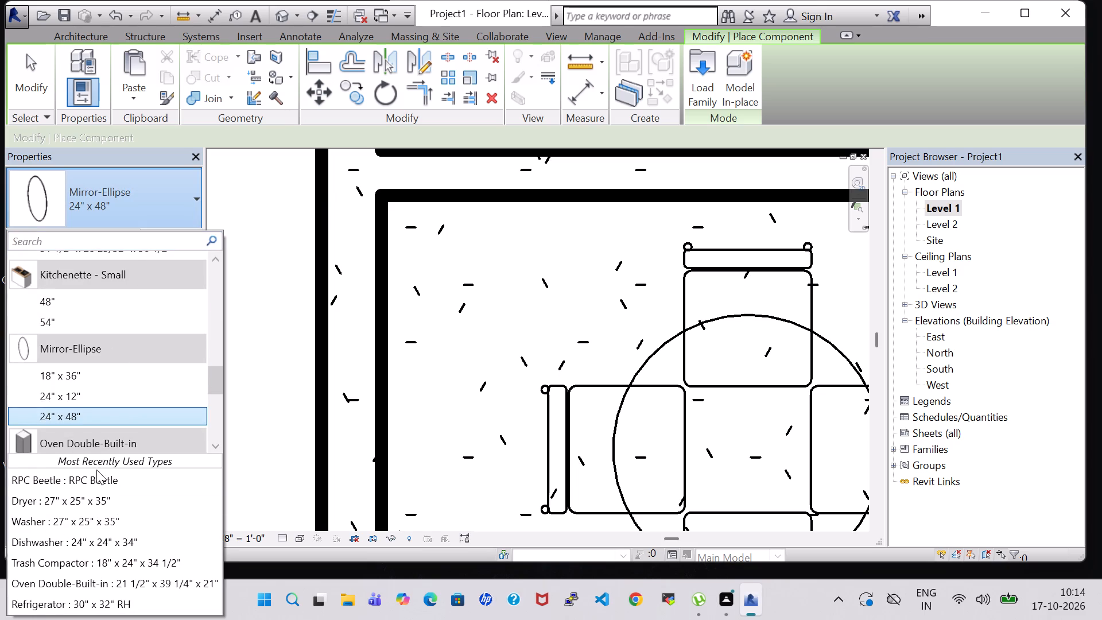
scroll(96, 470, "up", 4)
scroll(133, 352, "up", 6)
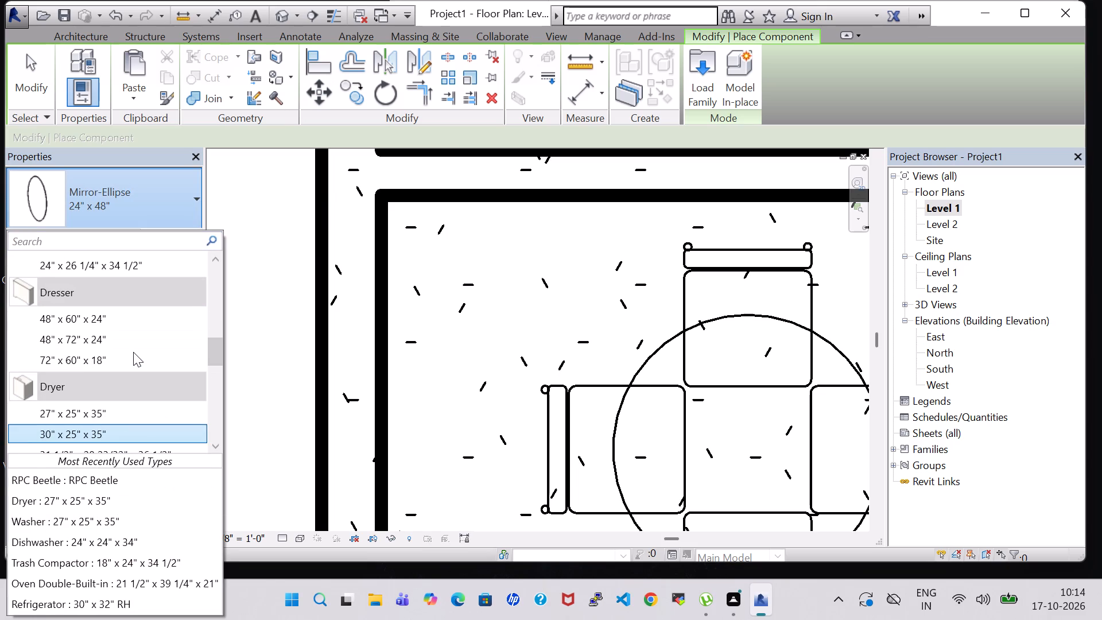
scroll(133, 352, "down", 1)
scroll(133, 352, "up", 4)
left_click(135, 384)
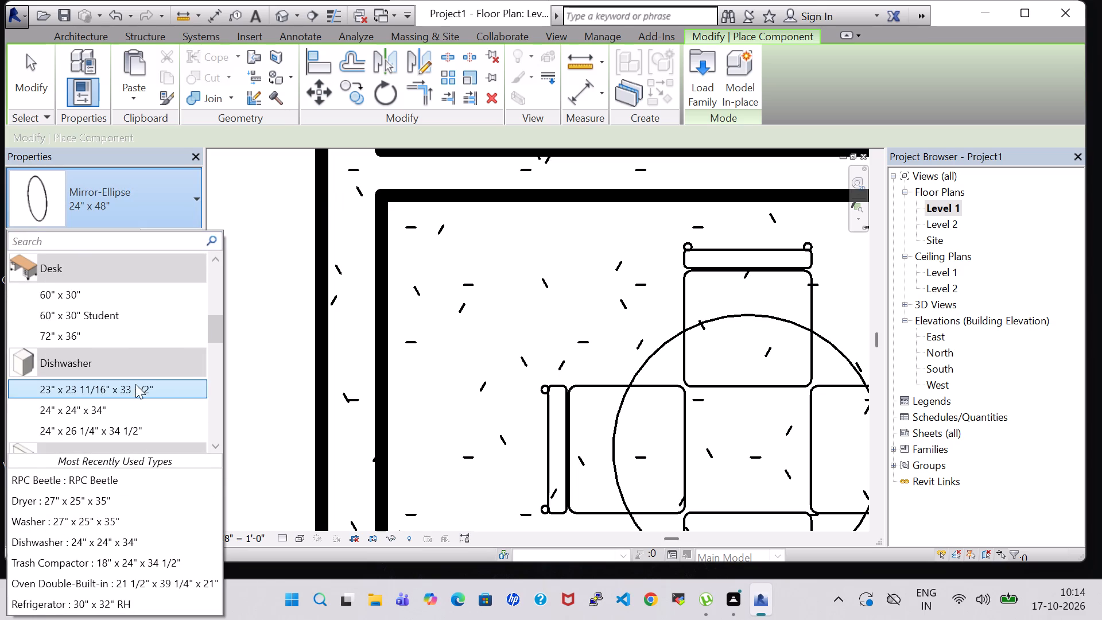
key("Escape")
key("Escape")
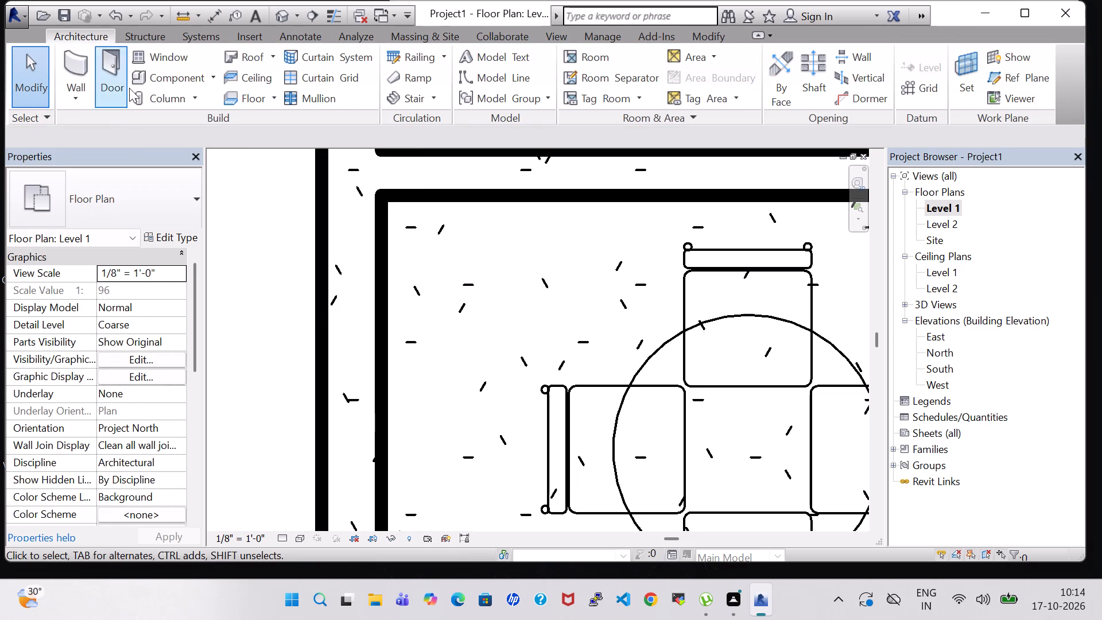
Load the Sink Vanity-Round family from the Sinks folder of the architectural plumbing fixtures library.
left_click(164, 84)
left_click(704, 76)
scroll(439, 257, "down", 2)
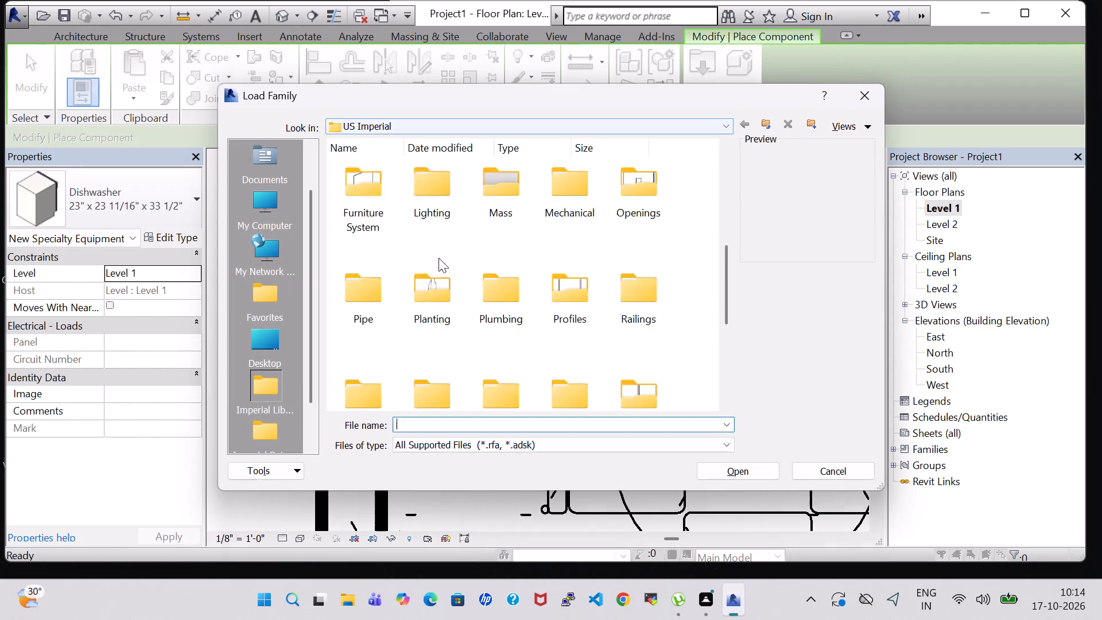
scroll(439, 258, "down", 4)
scroll(518, 247, "up", 2)
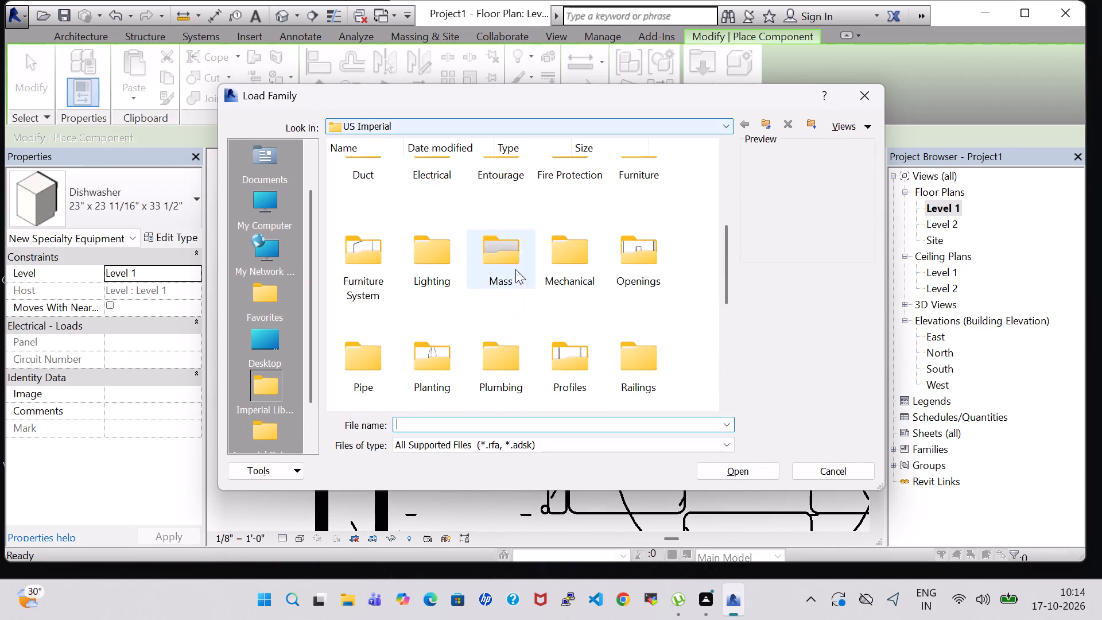
double_click(500, 360)
double_click(364, 197)
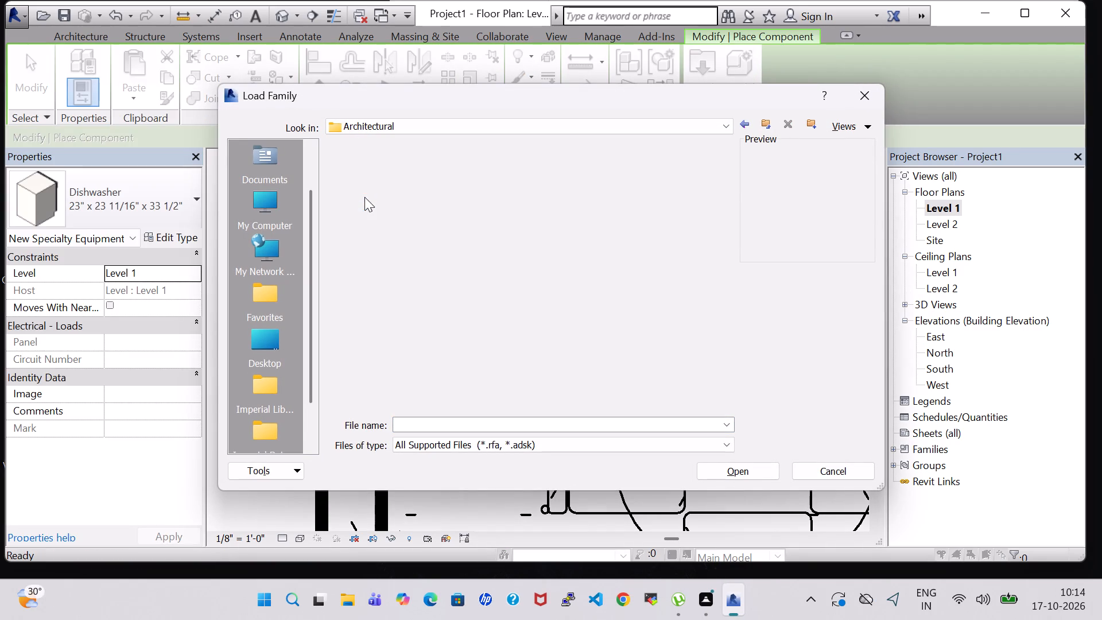
double_click(459, 189)
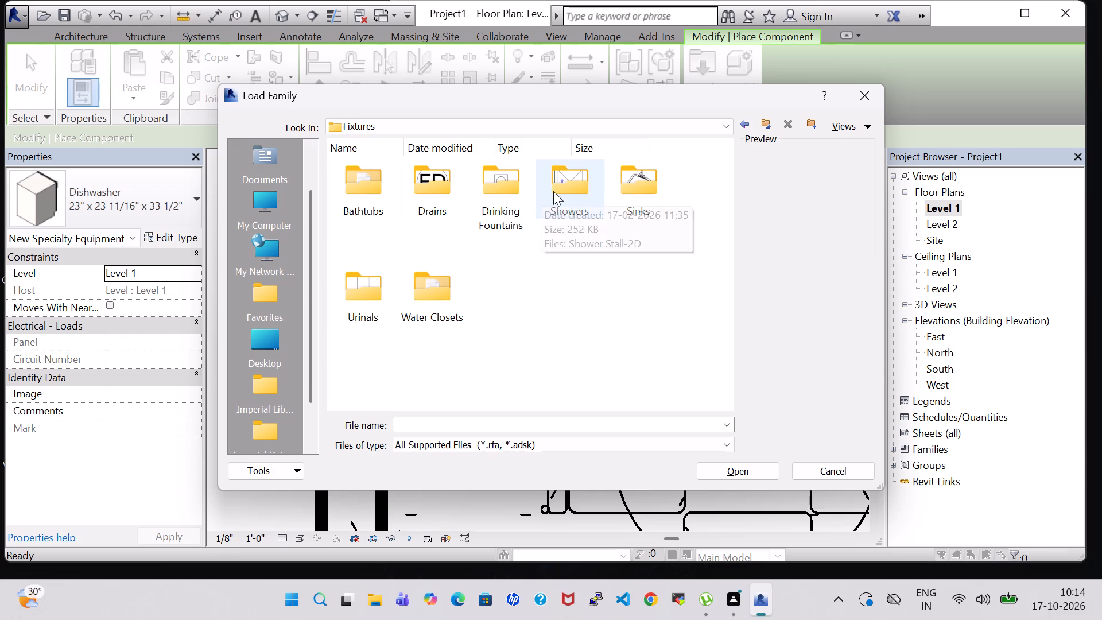
double_click(624, 186)
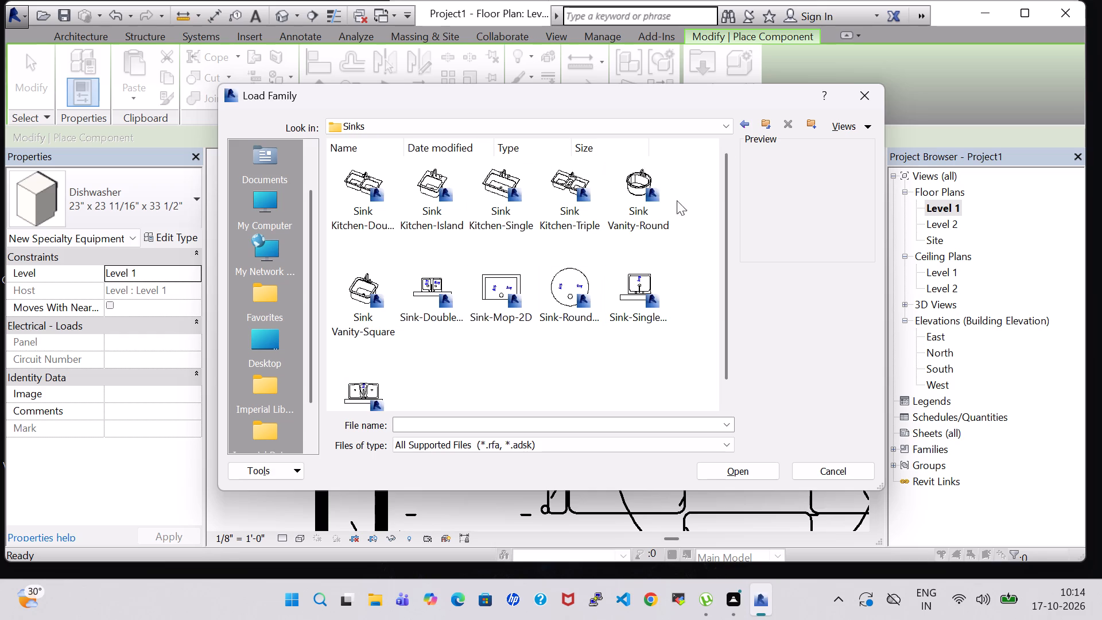
left_click(640, 180)
left_click(736, 466)
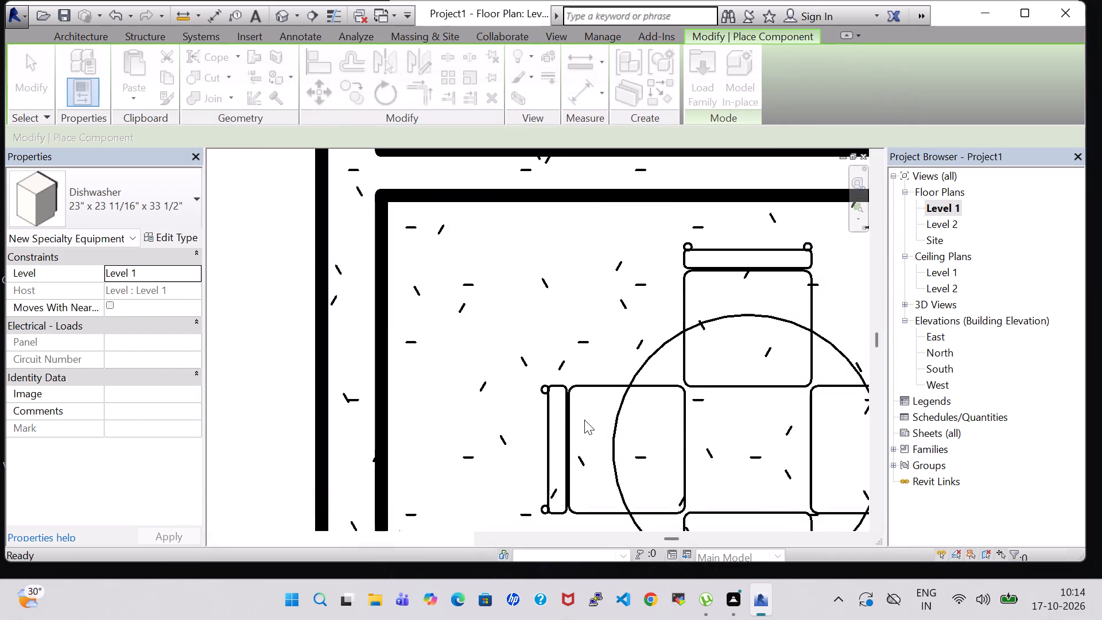
Place a rotated 19" x 19" Sink Vanity-Round against the Dinning/Living west wall, near the corner beside the dining table.
key("space")
scroll(483, 322, "up", 7)
middle_click_drag(483, 322, 561, 347)
scroll(561, 347, "down", 5)
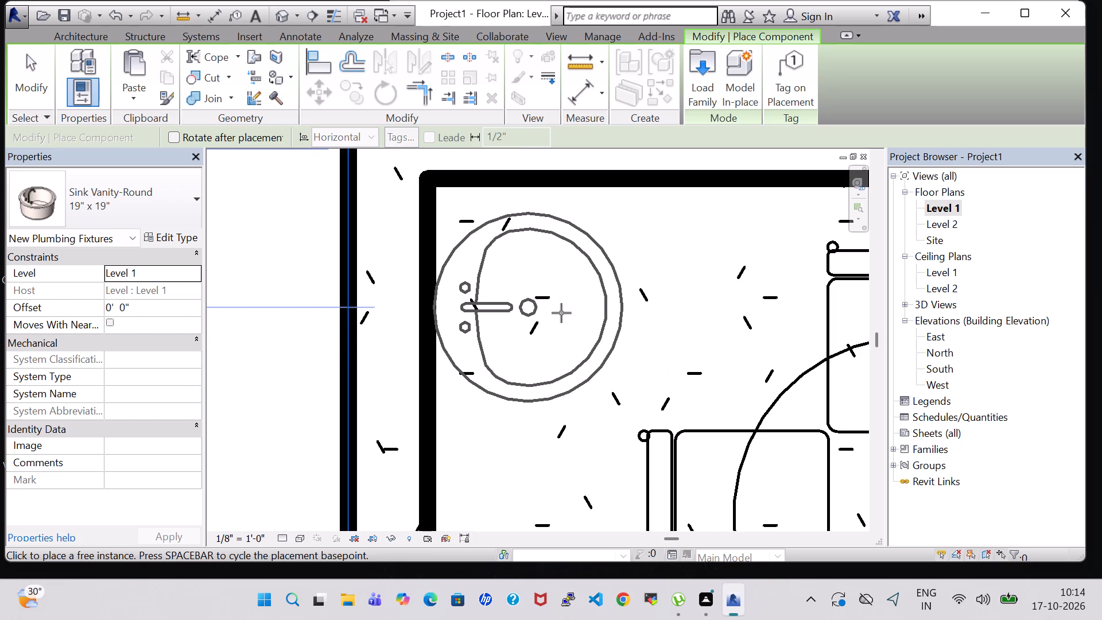
left_click(561, 315)
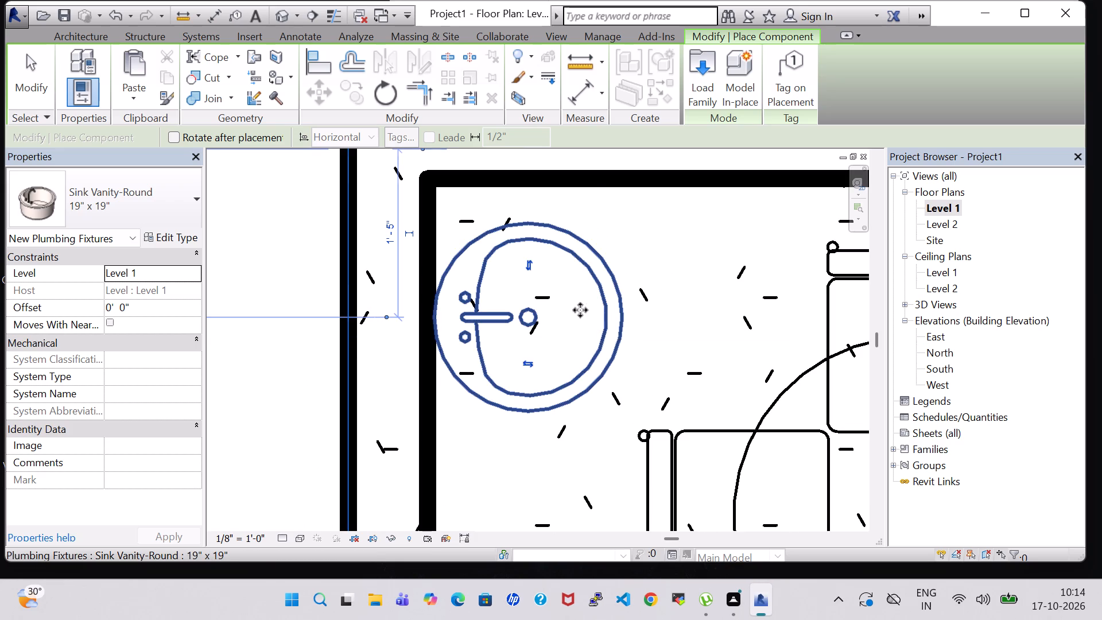
key("Escape")
key("Escape")
Set the round vanity sink's offset from Level 1 to 2' 0".
left_click(593, 272)
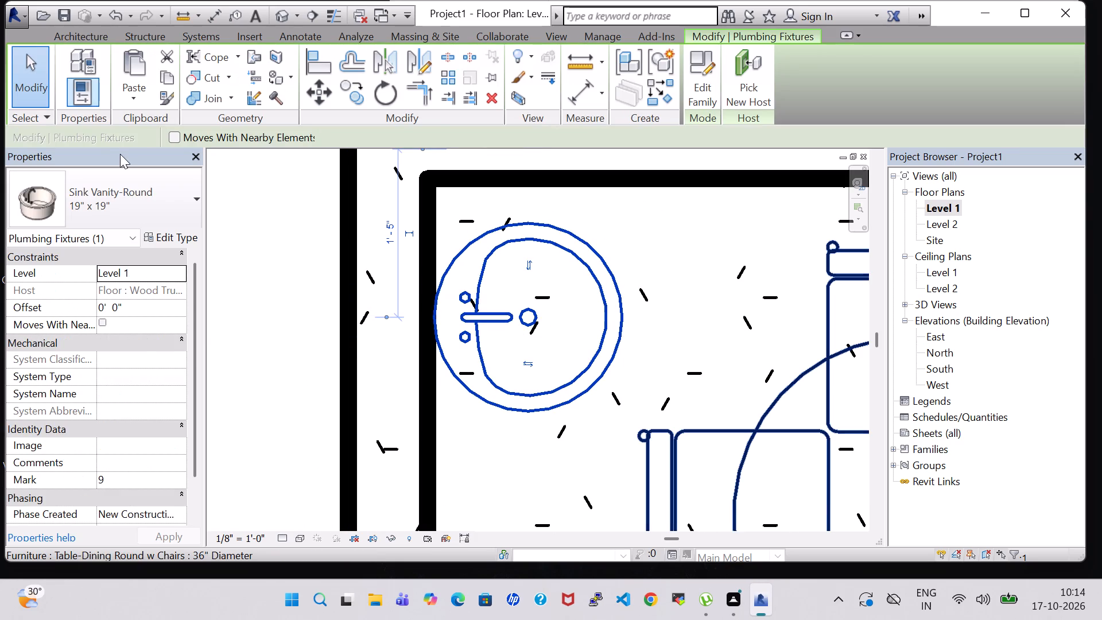
left_click(104, 309)
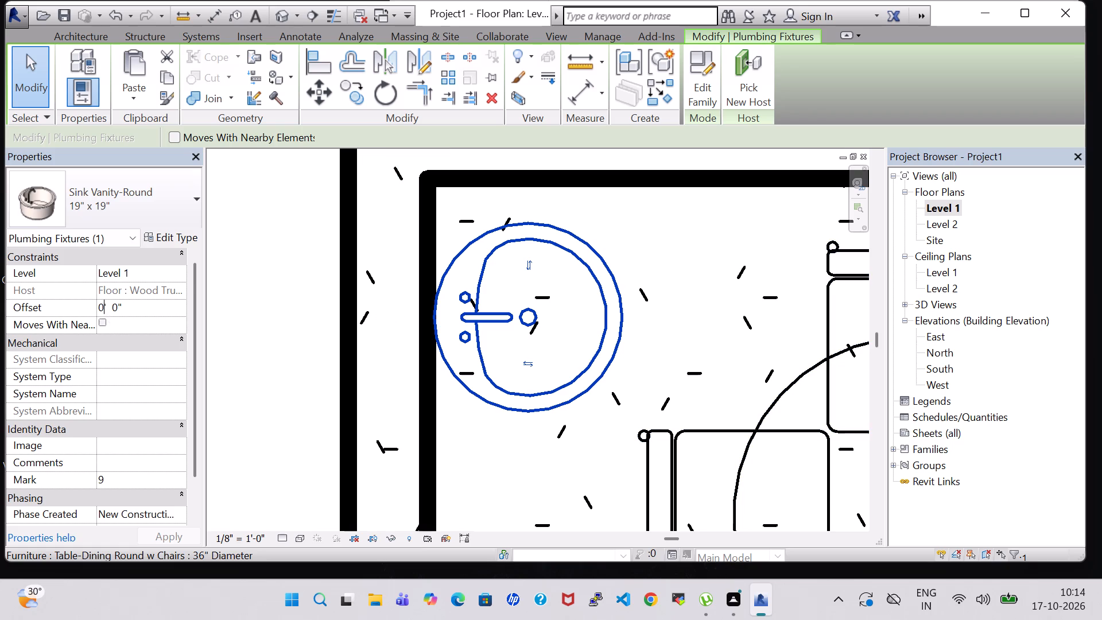
key("BackSpace")
key("2")
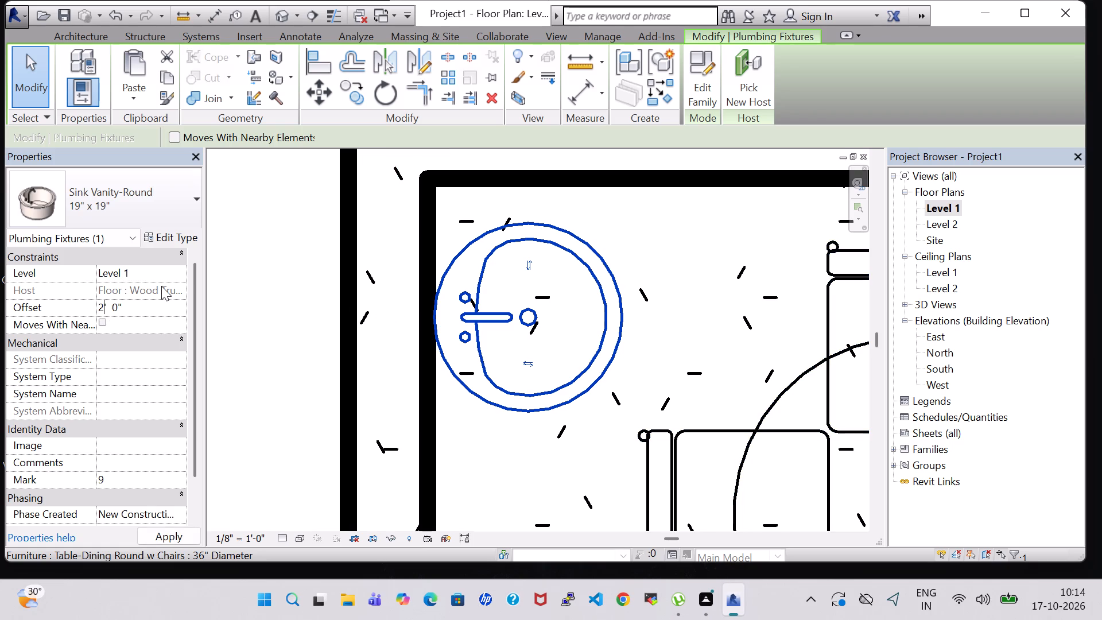
key("Return")
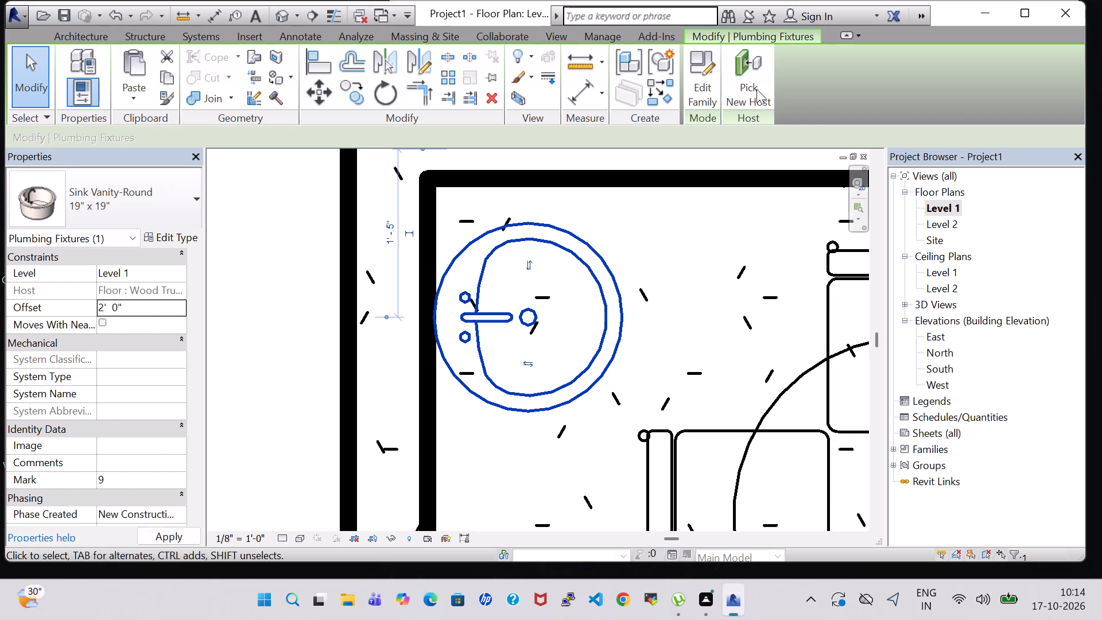
In the 3D view, raise the ellipse mirror to an elevation of 5' 4" and nudge it along the wall to line up above the round sink.
left_click(285, 17)
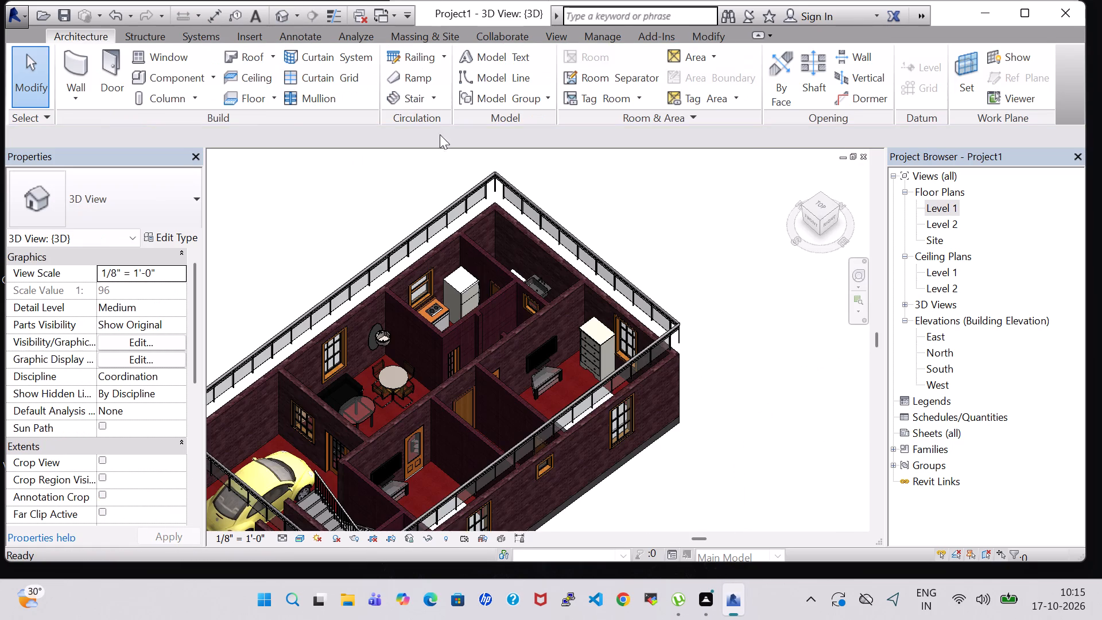
middle_click_drag(641, 220, 549, 245, "shift")
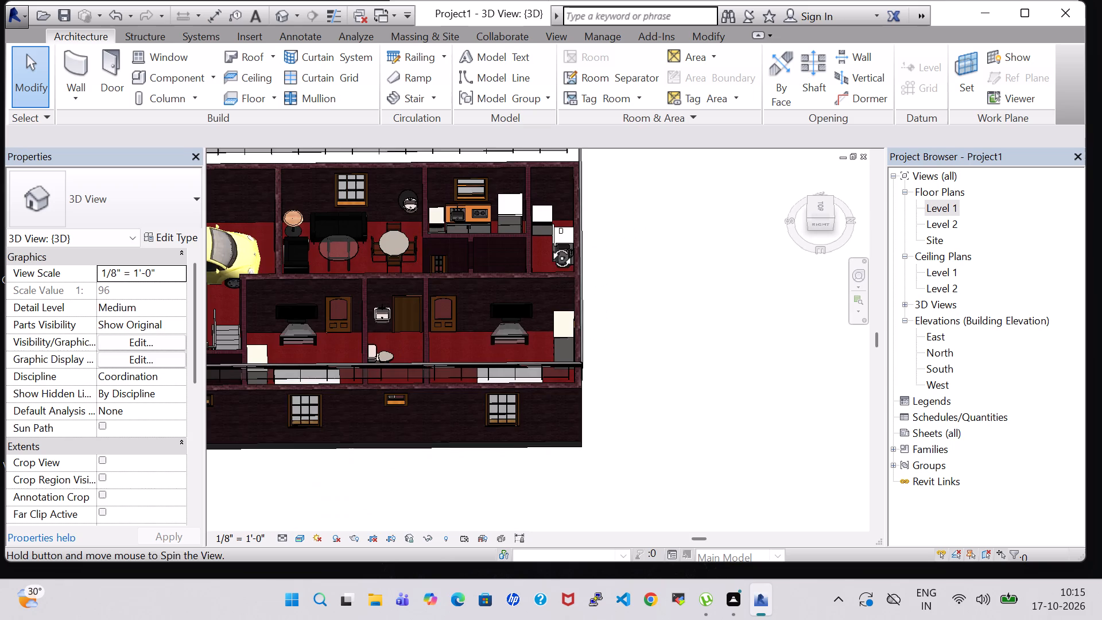
middle_click_drag(549, 245, 550, 246, "shift")
scroll(646, 246, "up", 3)
middle_click_drag(644, 235, 731, 303)
scroll(731, 303, "up", 2)
middle_click_drag(687, 300, 752, 318)
middle_click_drag(732, 314, 744, 362, "shift")
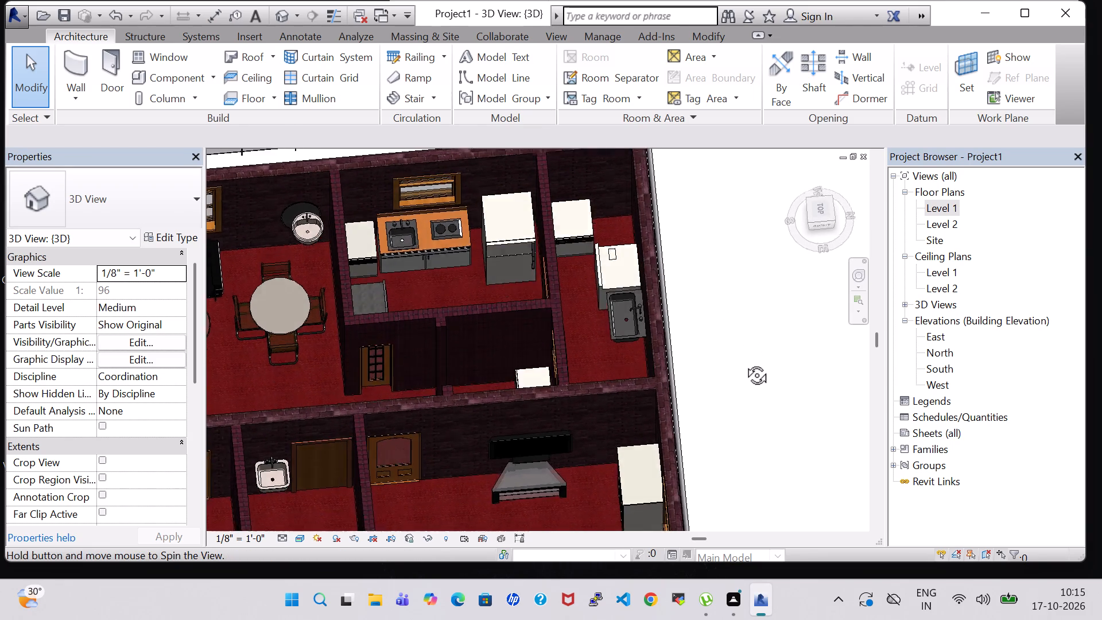
middle_click_drag(744, 362, 757, 418, "shift")
middle_click_drag(748, 338, 742, 207, "shift")
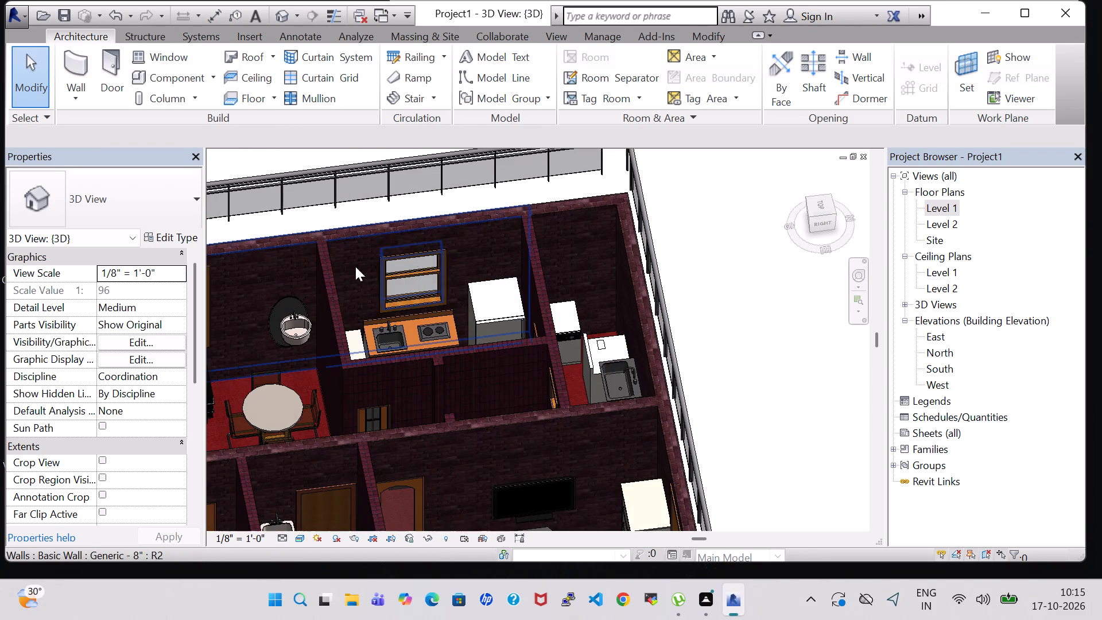
left_click(294, 301)
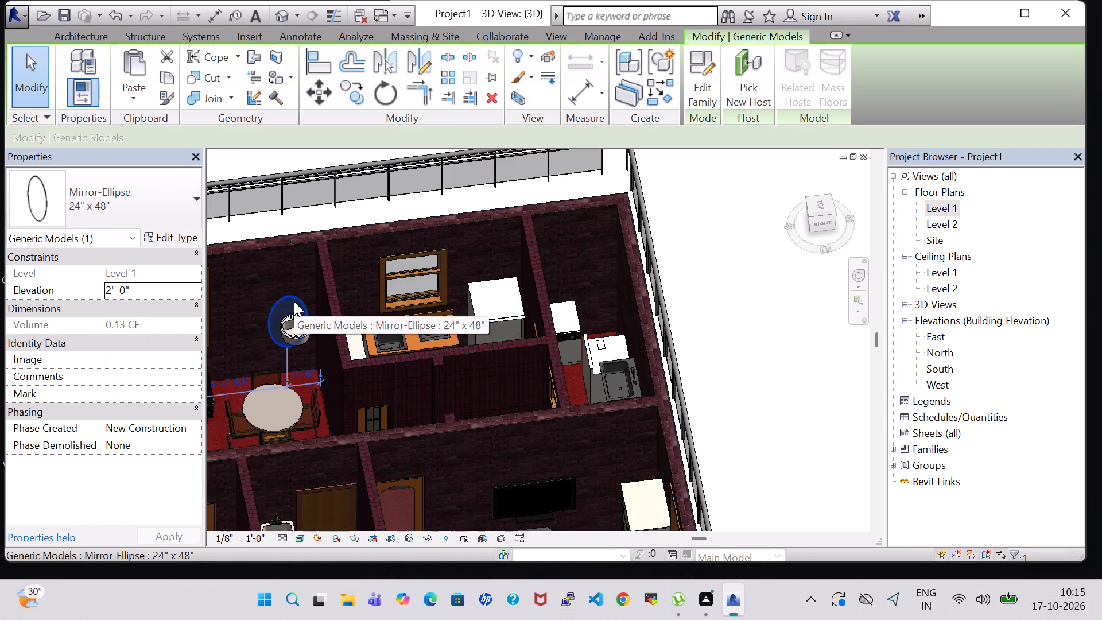
key("Up")
key("Up")
key("Up")
key("Up")
key("Up")
key("Up")
key("Up")
key("Up")
key("Up")
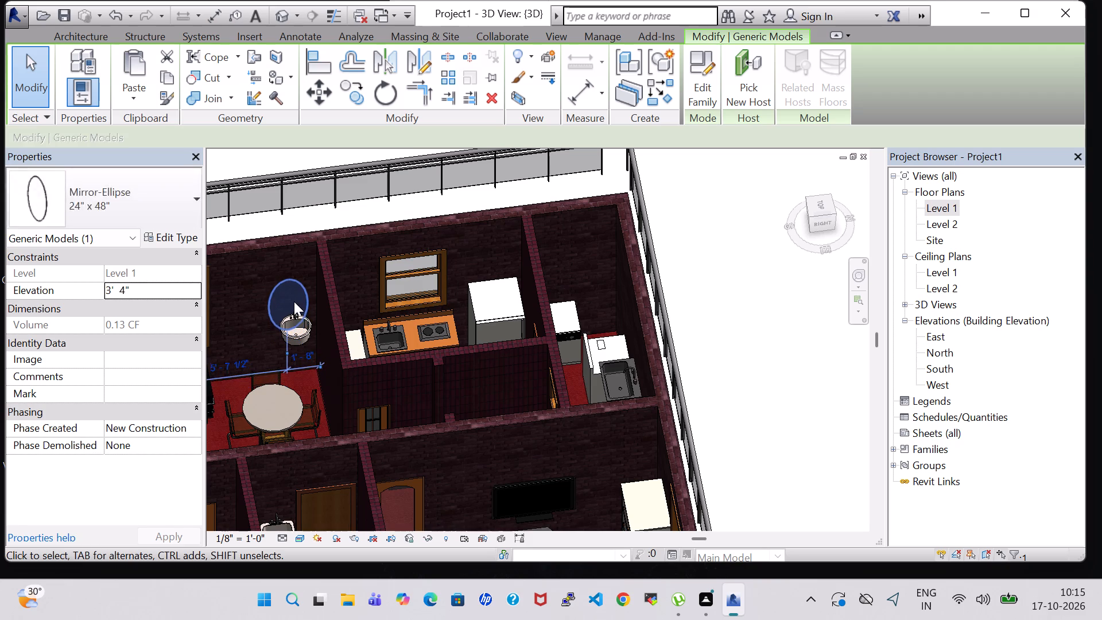
key("Up")
key("Up")
key("Up")
key("Up")
key("Up")
key("Up")
key("Up")
key("Up")
key("Up")
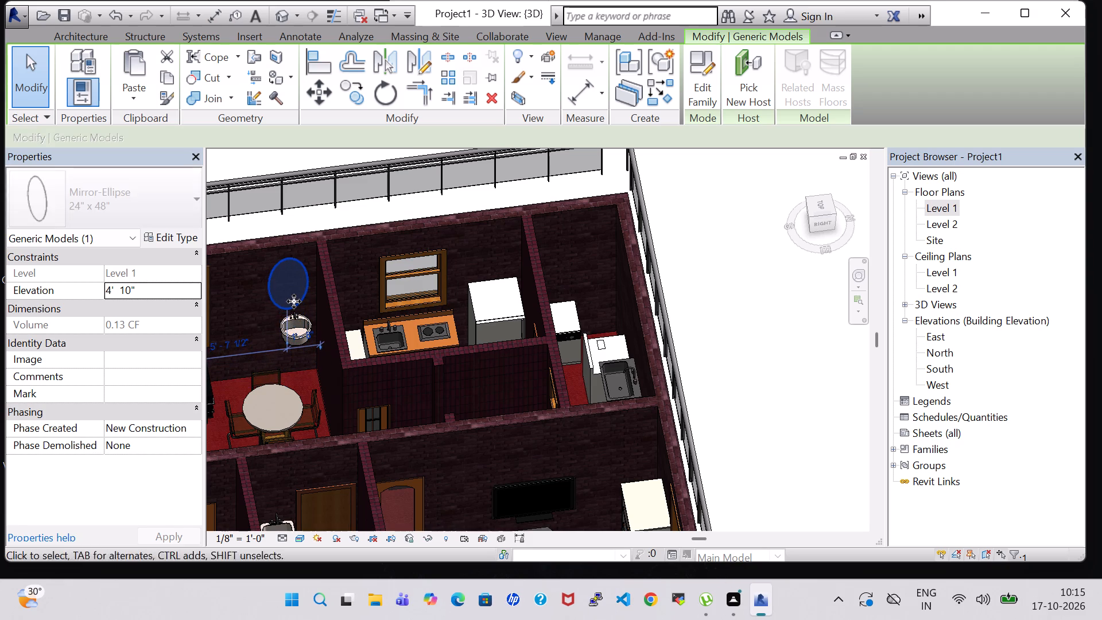
key("Right")
key("Right")
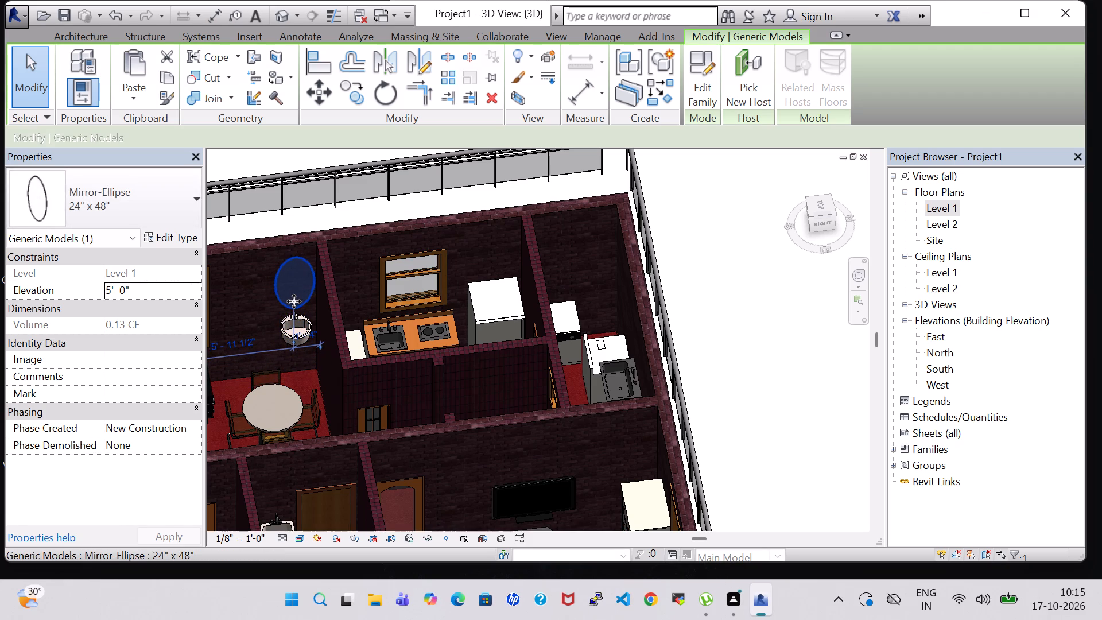
key("Up")
key("Left")
key("Up")
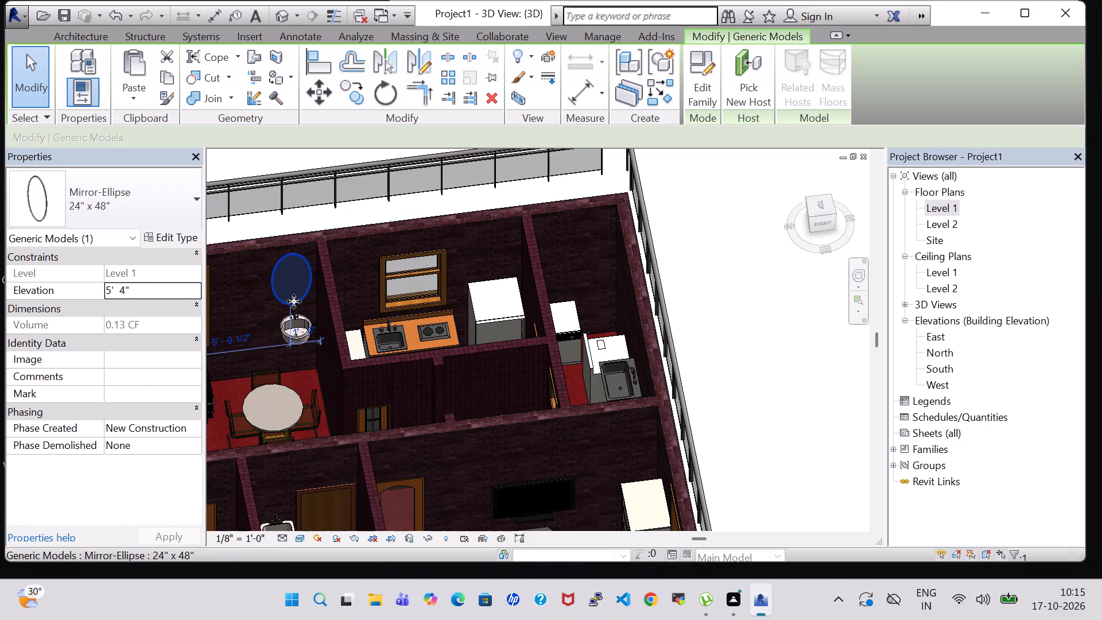
left_click(738, 324)
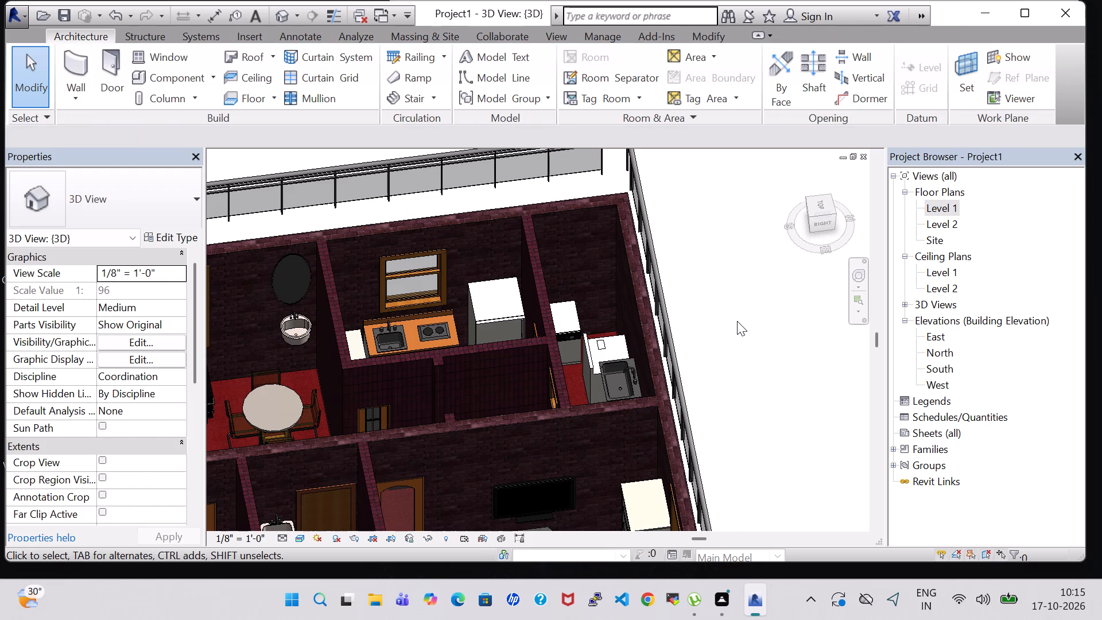
Examine the furnished house around the mirror and sink, the other rooms and the Dinning/Living outer wall in the 3D view.
middle_click_drag(737, 321, 723, 253, "shift")
middle_click_drag(745, 331, 786, 352, "shift")
scroll(781, 344, "down", 2)
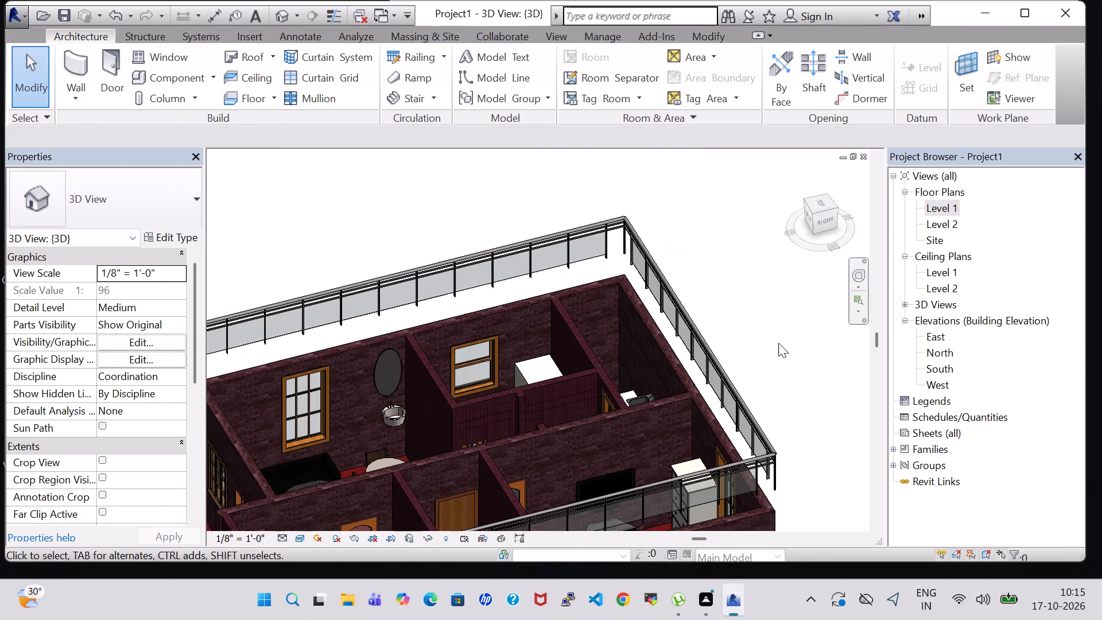
scroll(775, 340, "down", 1, "shift")
middle_click_drag(775, 340, 805, 454, "shift")
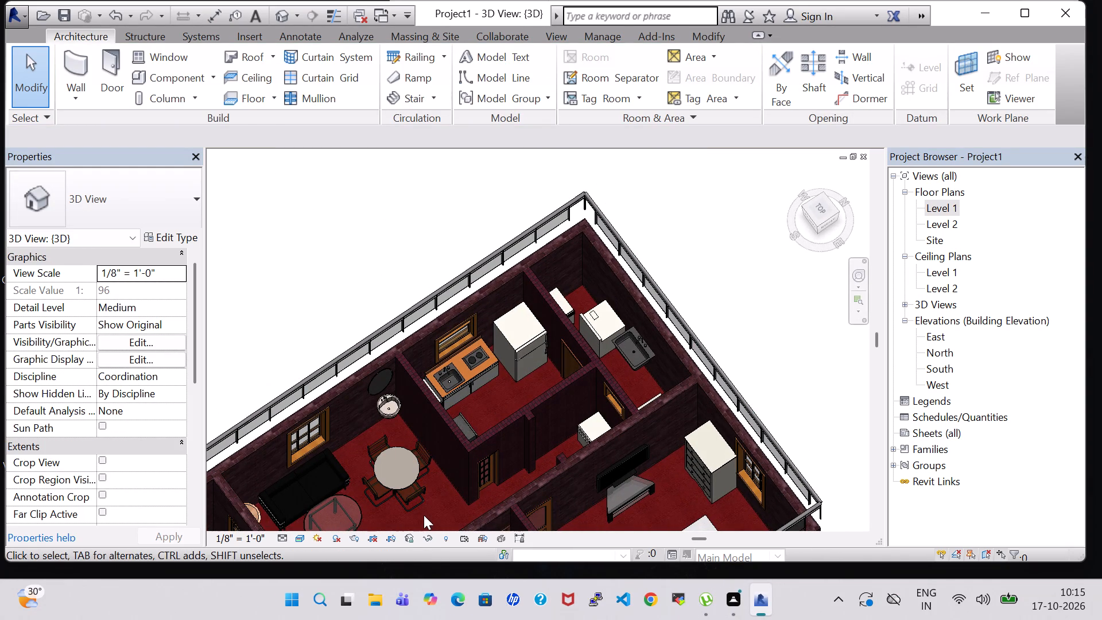
middle_click_drag(424, 515, 526, 501, "shift")
middle_click_drag(679, 212, 572, 193)
scroll(572, 193, "down", 2)
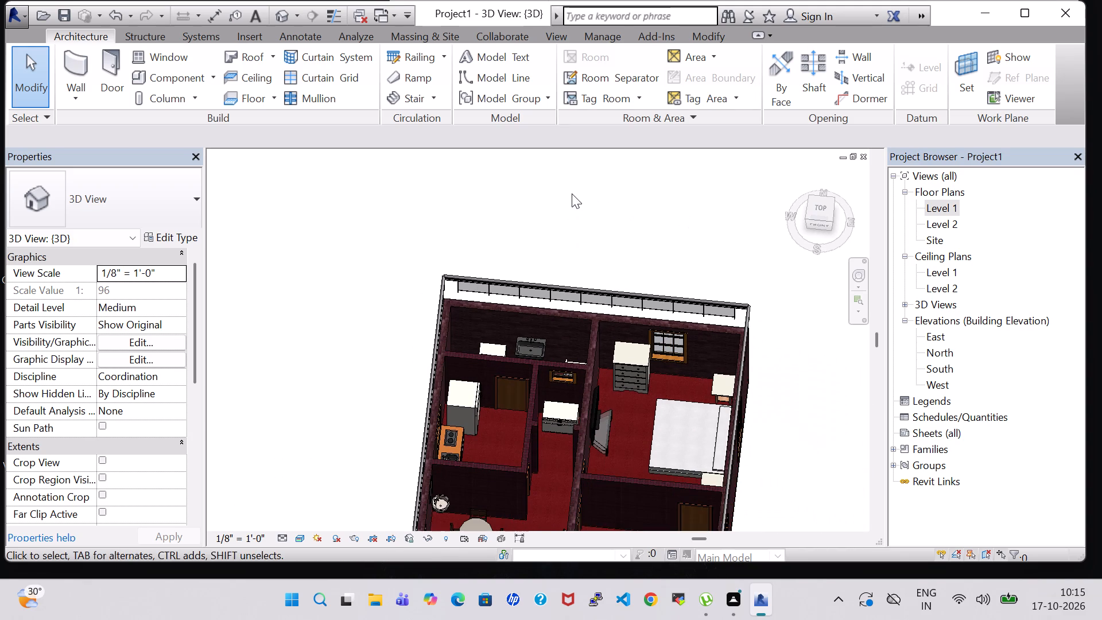
middle_click_drag(582, 207, 544, 199)
scroll(782, 362, "down", 2)
middle_click_drag(751, 448, 735, 370)
middle_click_drag(712, 413, 743, 390, "shift")
middle_click_drag(743, 390, 840, 354, "shift")
middle_click_drag(840, 354, 883, 330, "shift")
scroll(762, 379, "up", 5)
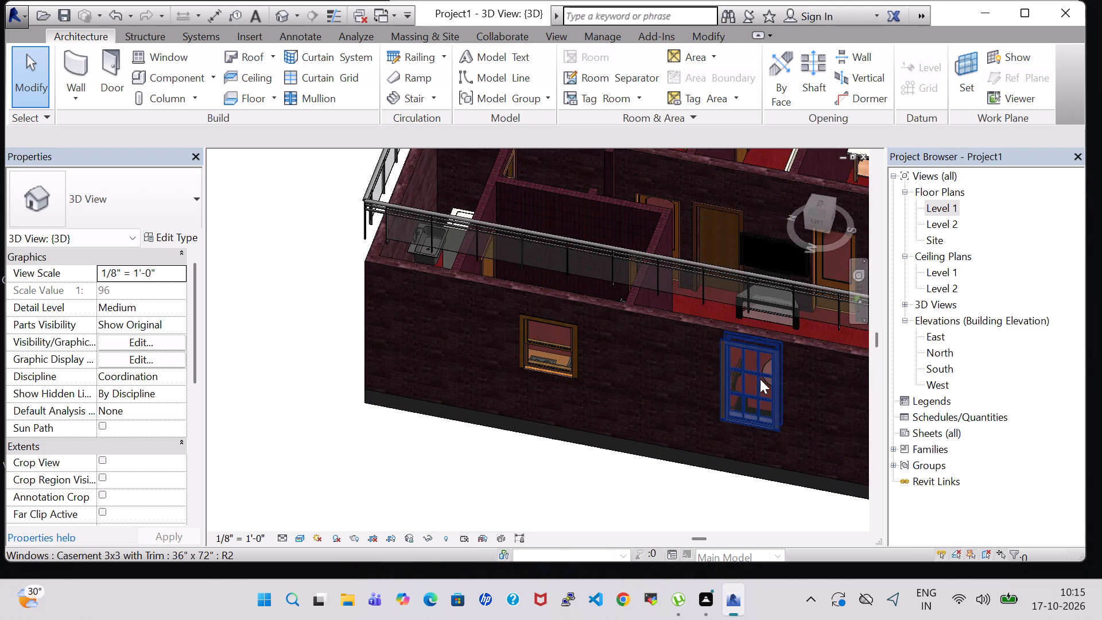
Change the flat screen TV in the Dinning/Living area to the 42" type.
left_click(768, 242)
left_click(165, 204)
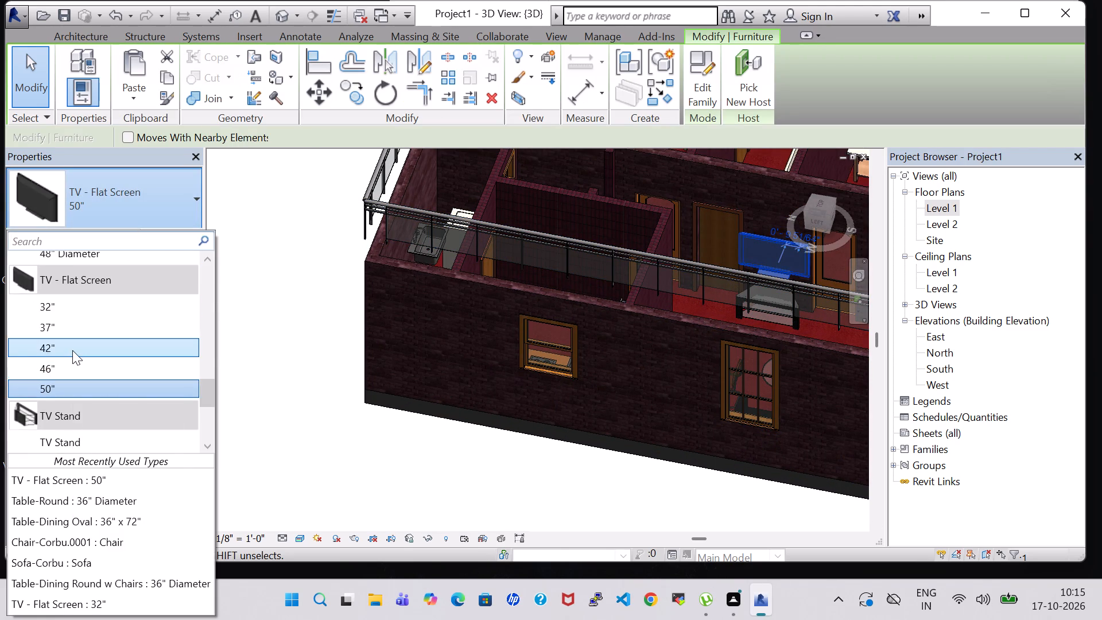
left_click(72, 350)
left_click(349, 453)
Examine the resized TV, the Dinning/Living furniture and the surrounding rooms from several angles in the 3D view.
scroll(356, 455, "up", 1)
middle_click(356, 455, "shift")
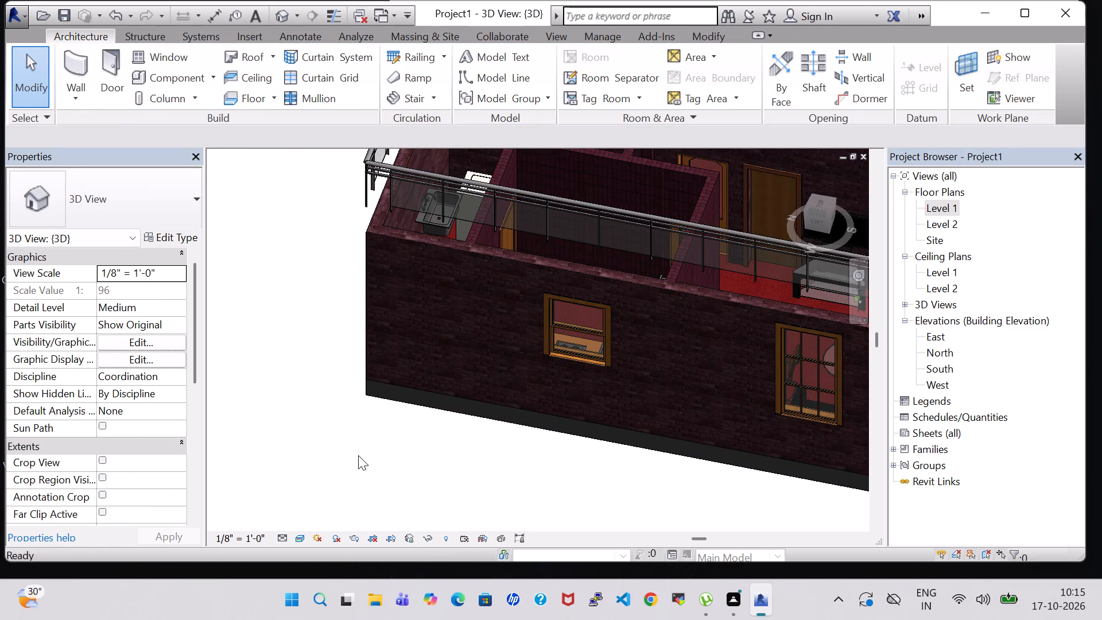
middle_click_drag(623, 307, 292, 575)
scroll(555, 474, "up", 3)
middle_click_drag(489, 428, 492, 389)
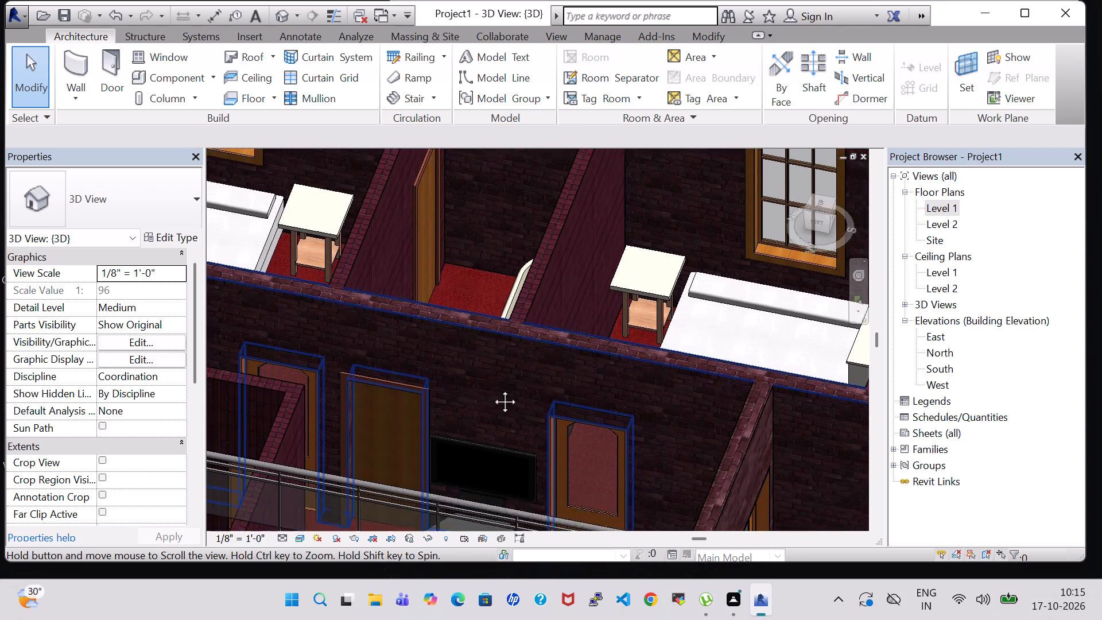
middle_click_drag(492, 389, 500, 334)
middle_click_drag(505, 316, 529, 361, "shift")
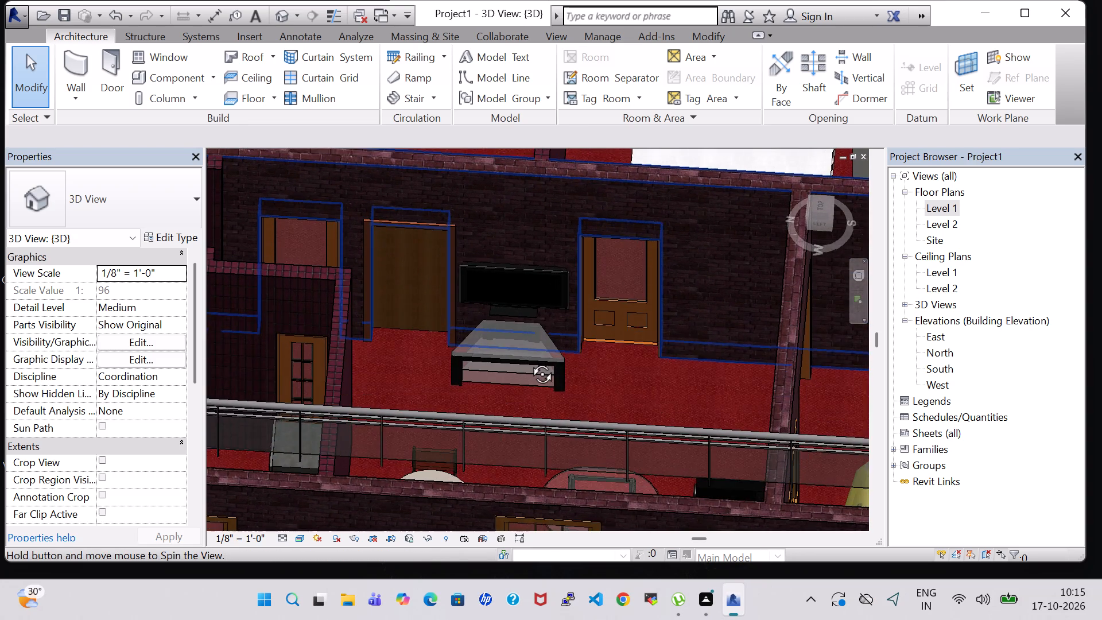
middle_click_drag(529, 361, 529, 363, "shift")
middle_click_drag(572, 356, 575, 502, "shift")
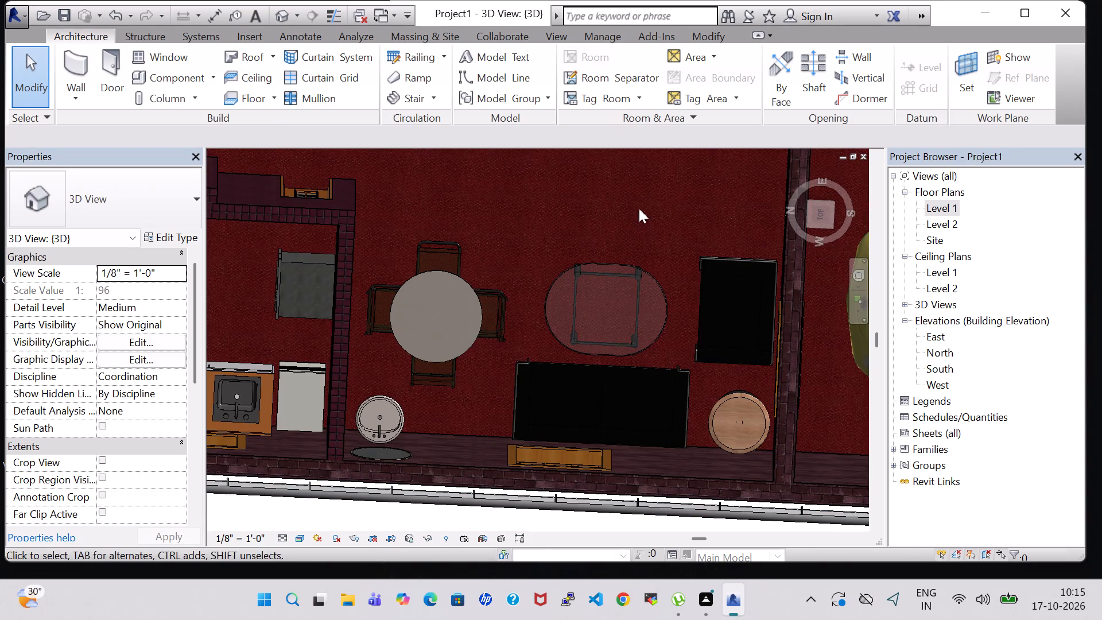
middle_click_drag(639, 208, 538, 463)
middle_click_drag(538, 448, 542, 365, "shift")
middle_click_drag(584, 323, 581, 366, "shift")
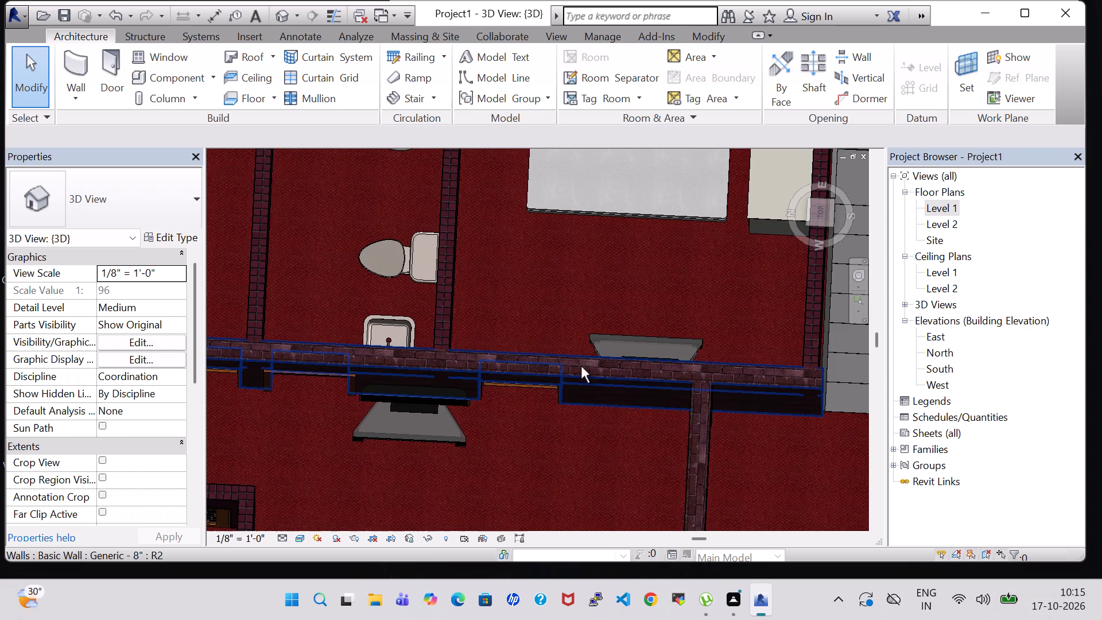
middle_click_drag(588, 307, 468, 346)
middle_click_drag(502, 300, 614, 281, "shift")
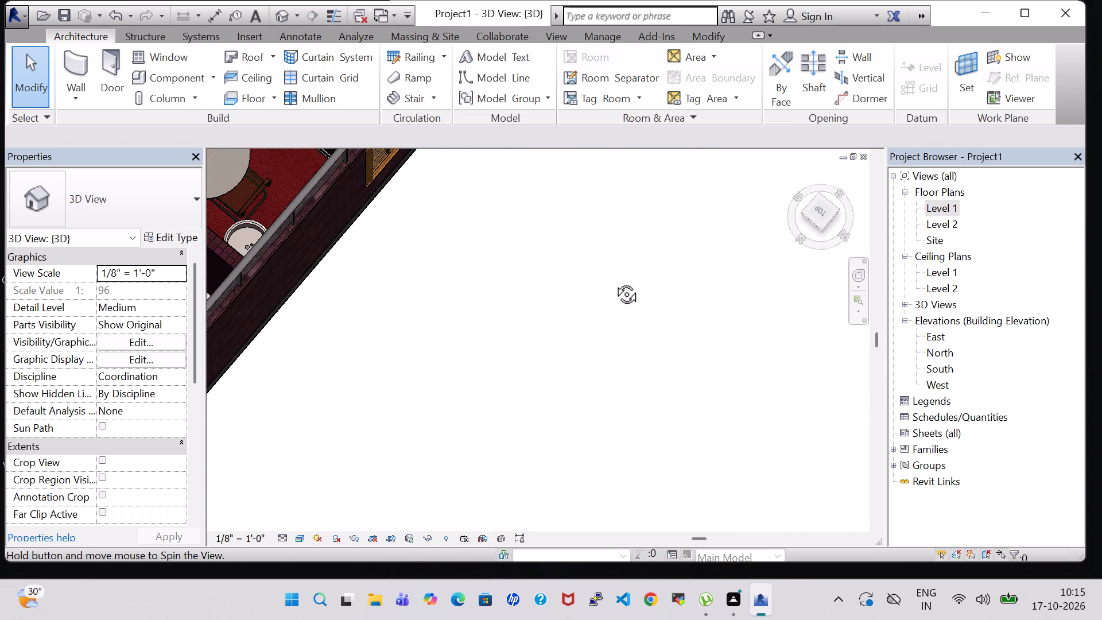
middle_click_drag(614, 281, 614, 276, "shift")
scroll(194, 255, "down", 3)
scroll(684, 319, "down", 3)
scroll(355, 335, "down", 5)
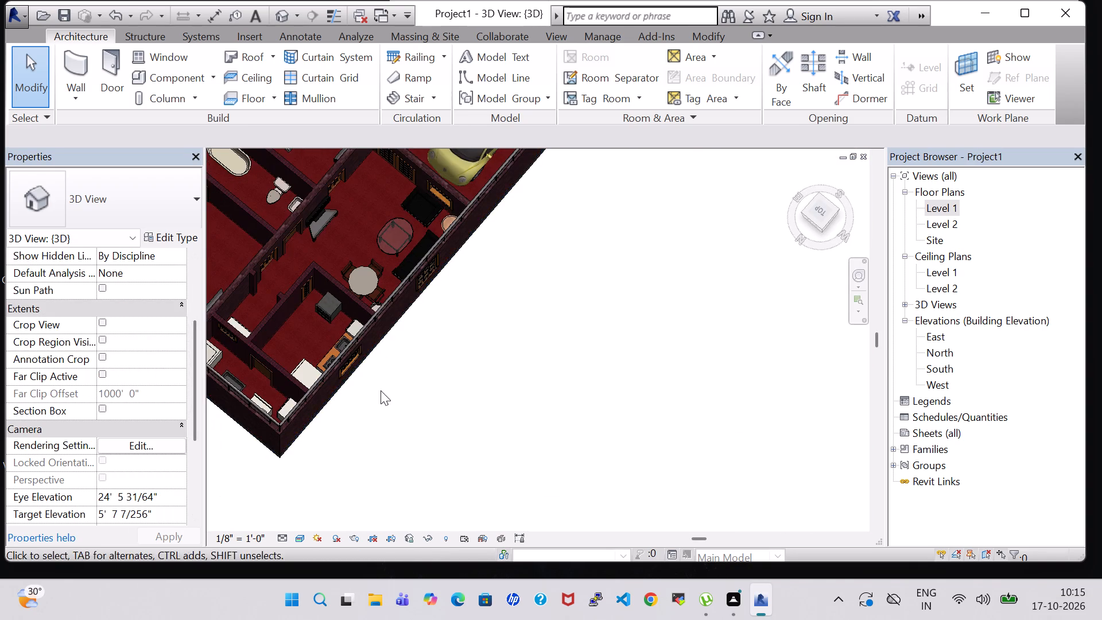
middle_click_drag(381, 390, 529, 390)
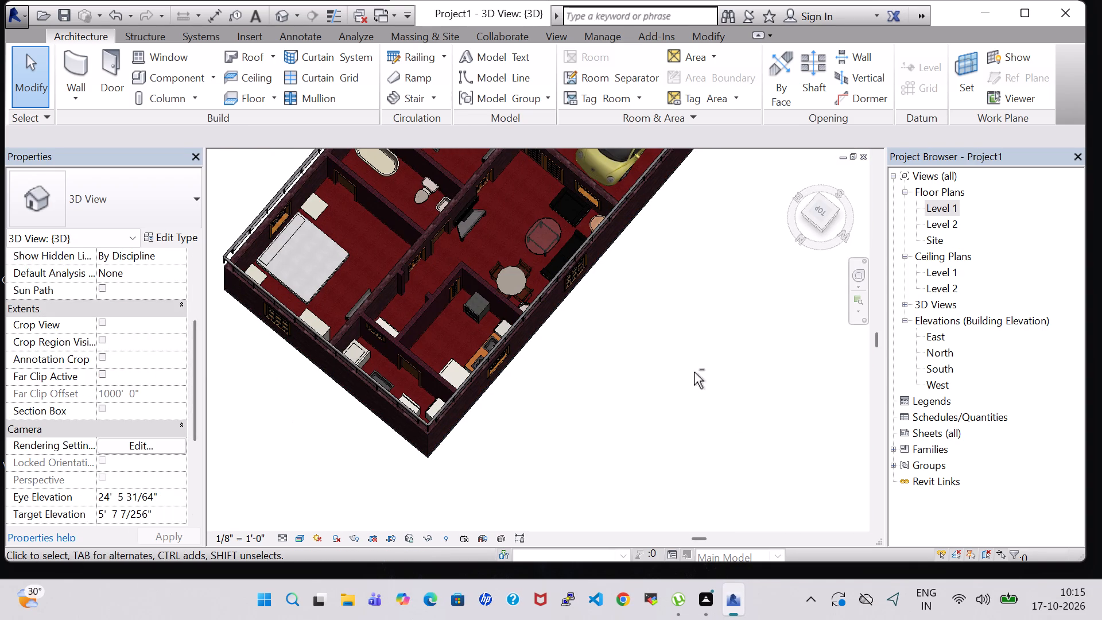
middle_click_drag(282, 422, 362, 342, "shift")
middle_click(362, 339, "shift")
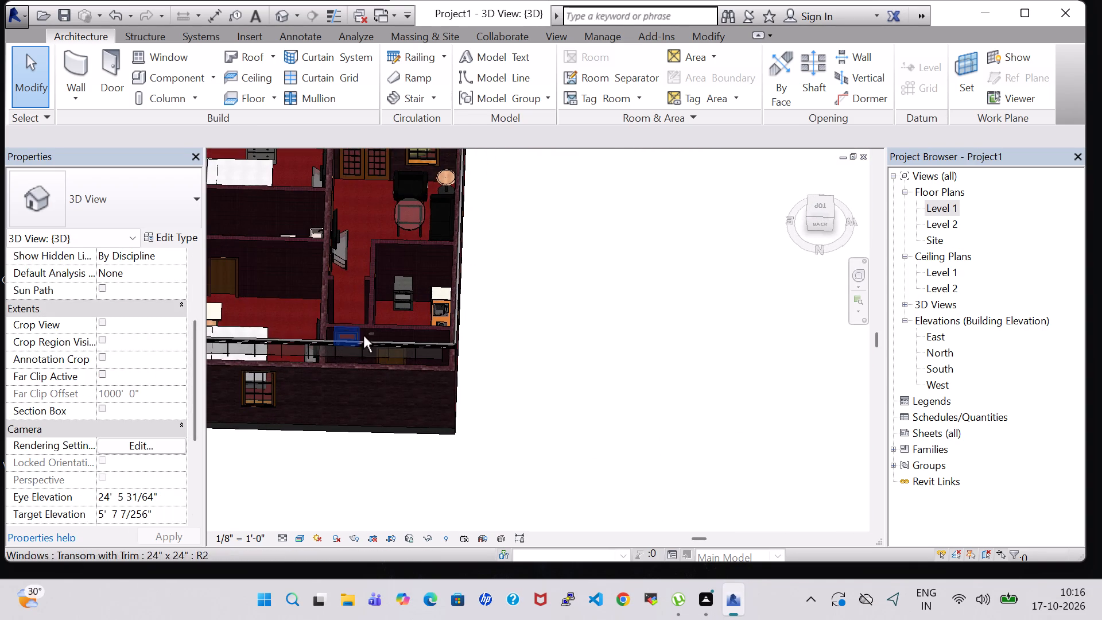
middle_click_drag(574, 324, 663, 317)
scroll(327, 291, "up", 6)
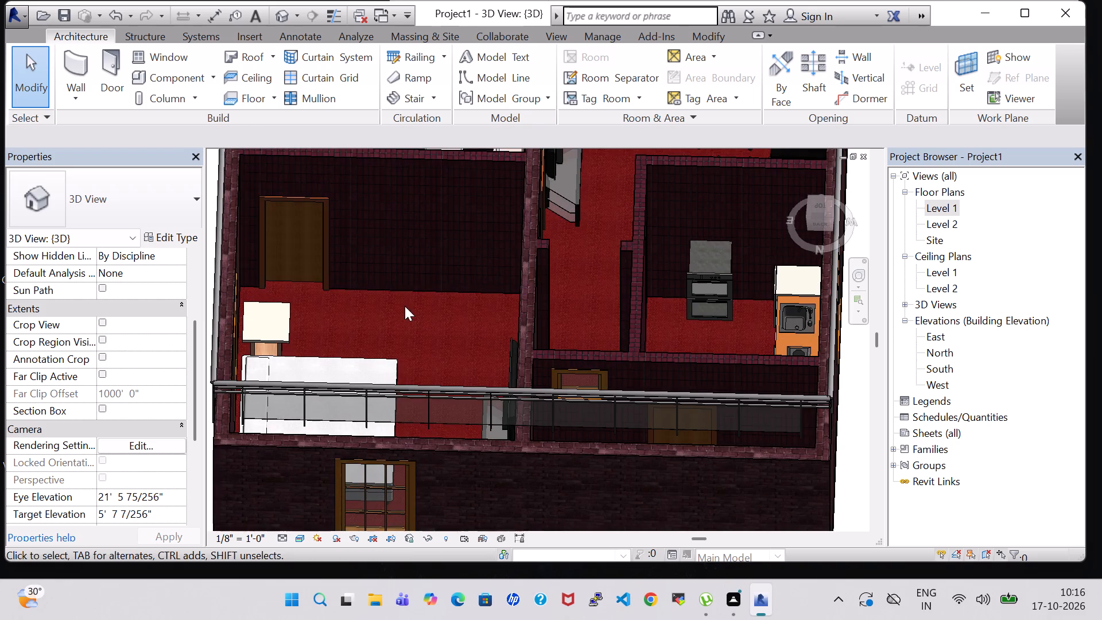
middle_click_drag(405, 306, 400, 381)
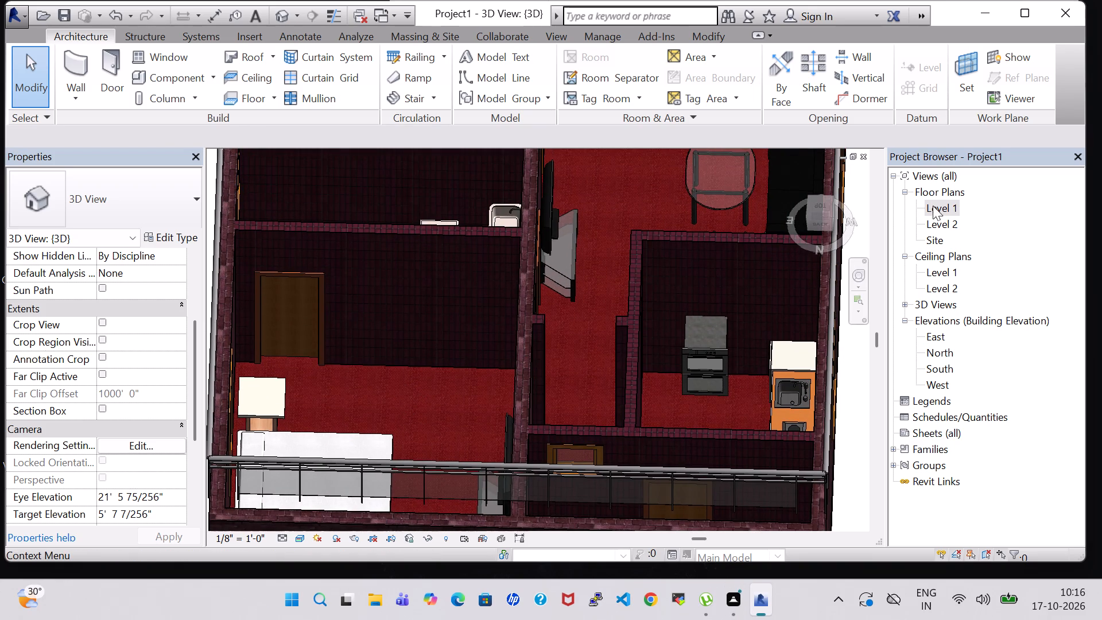
Open the Level 1 floor plan showing the Master Bed, Toilet and Dinning/Living rooms.
double_click(949, 204)
scroll(676, 303, "down", 6)
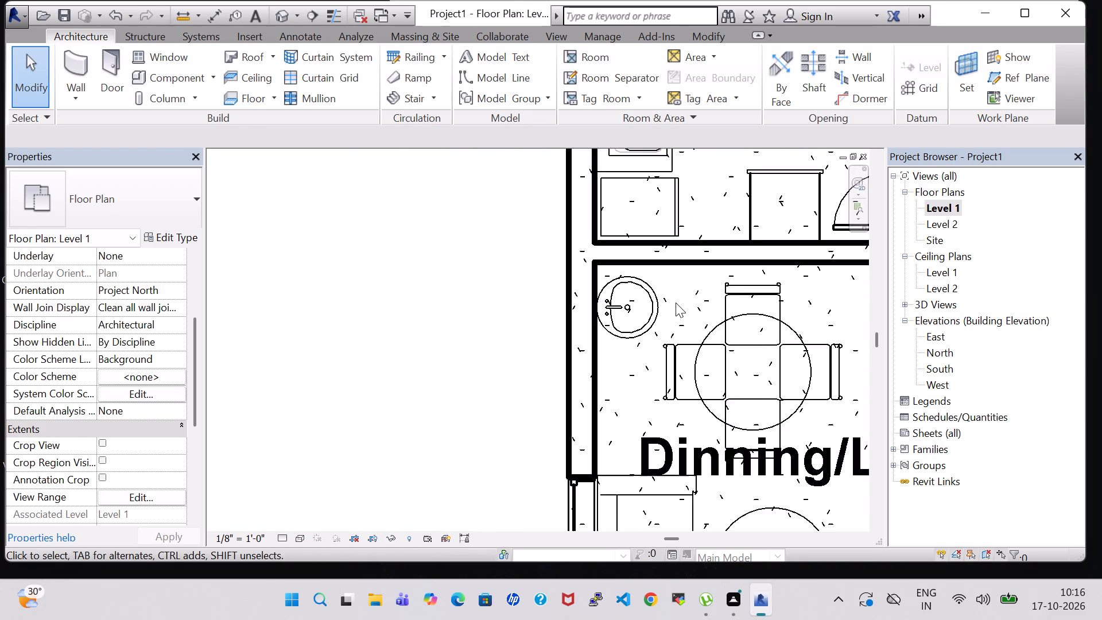
scroll(676, 303, "down", 5)
middle_click_drag(676, 303, 369, 317)
scroll(365, 318, "down", 7)
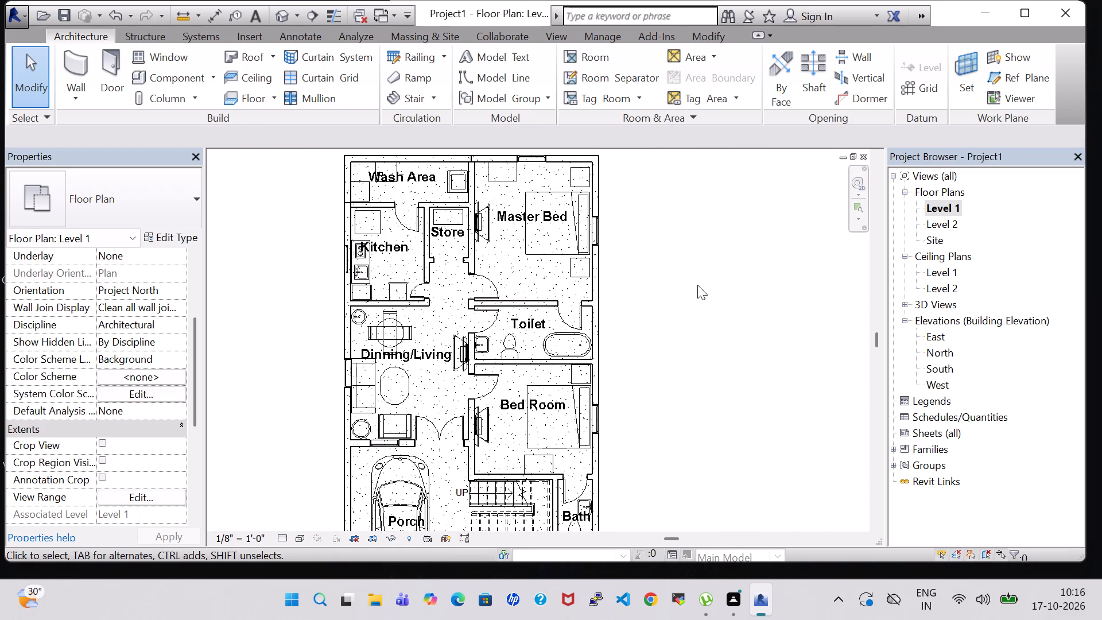
middle_click_drag(692, 285, 684, 273)
scroll(684, 273, "down", 1)
middle_click_drag(652, 247, 646, 305)
scroll(646, 305, "up", 3)
middle_click_drag(646, 305, 658, 310)
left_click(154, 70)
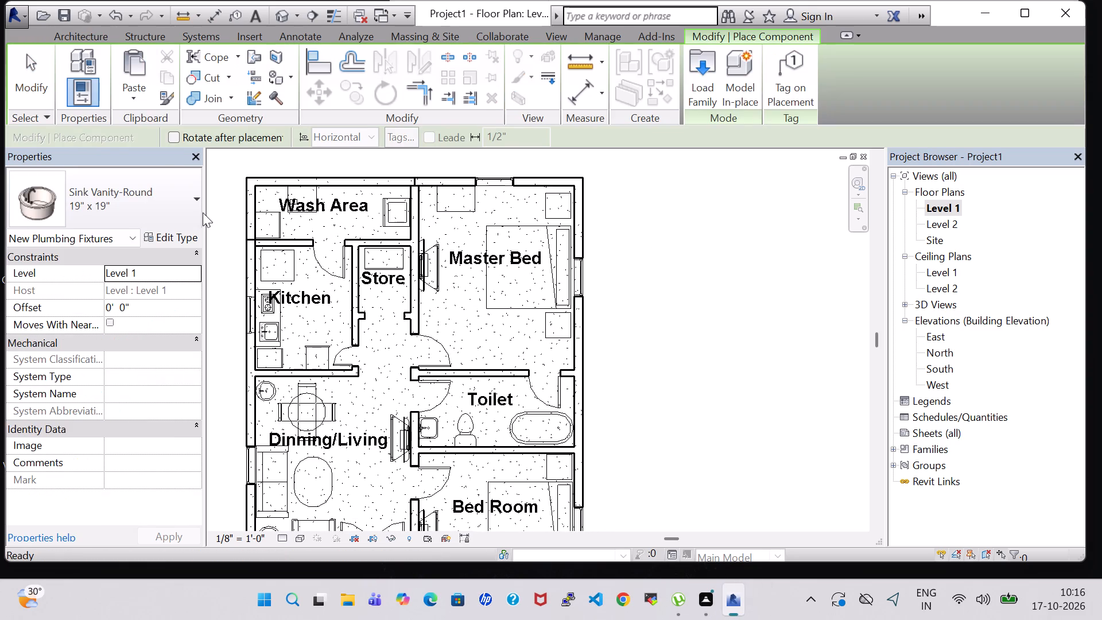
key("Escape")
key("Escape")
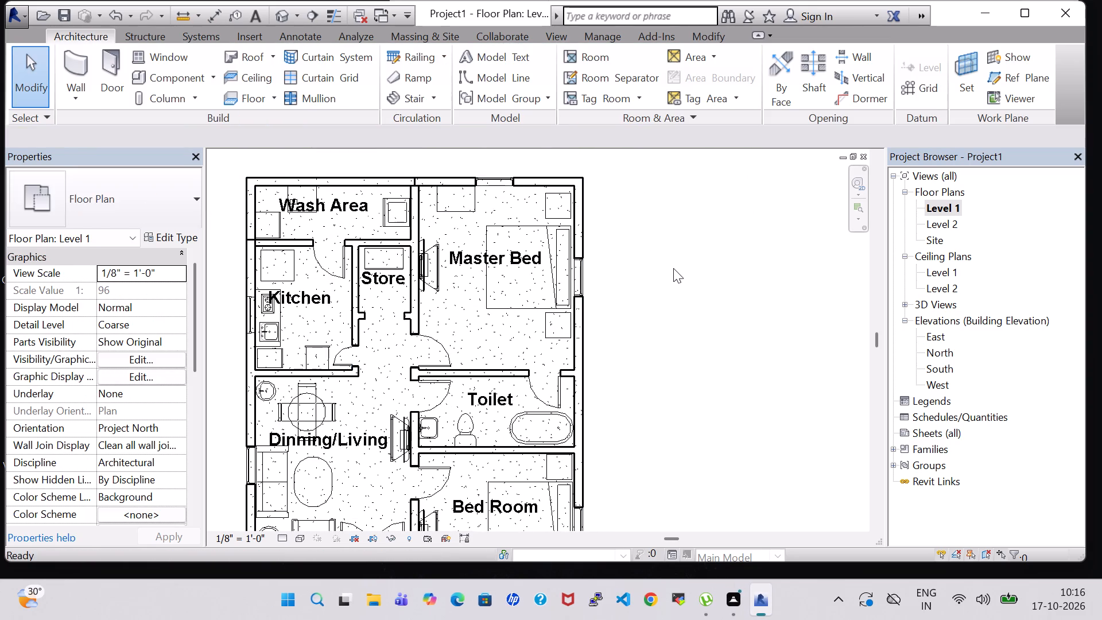
Place an 18" x 36" Mirror-Ellipse on the Master Bed side of the Toilet wall, about 6' 1" from the hallway wall.
left_click(153, 79)
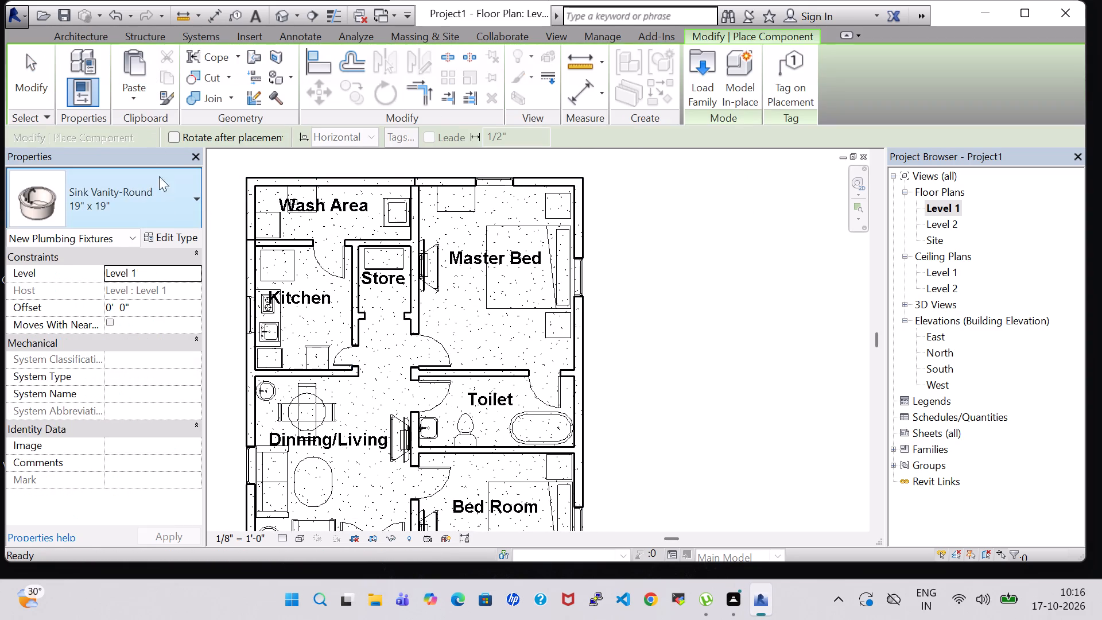
left_click(162, 200)
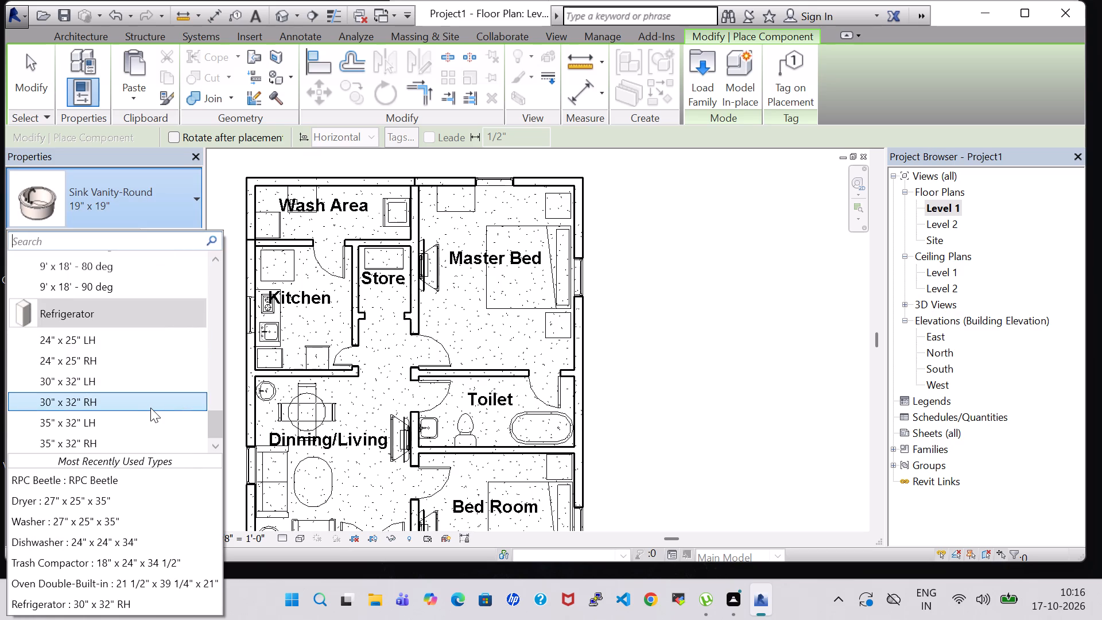
scroll(141, 399, "up", 8)
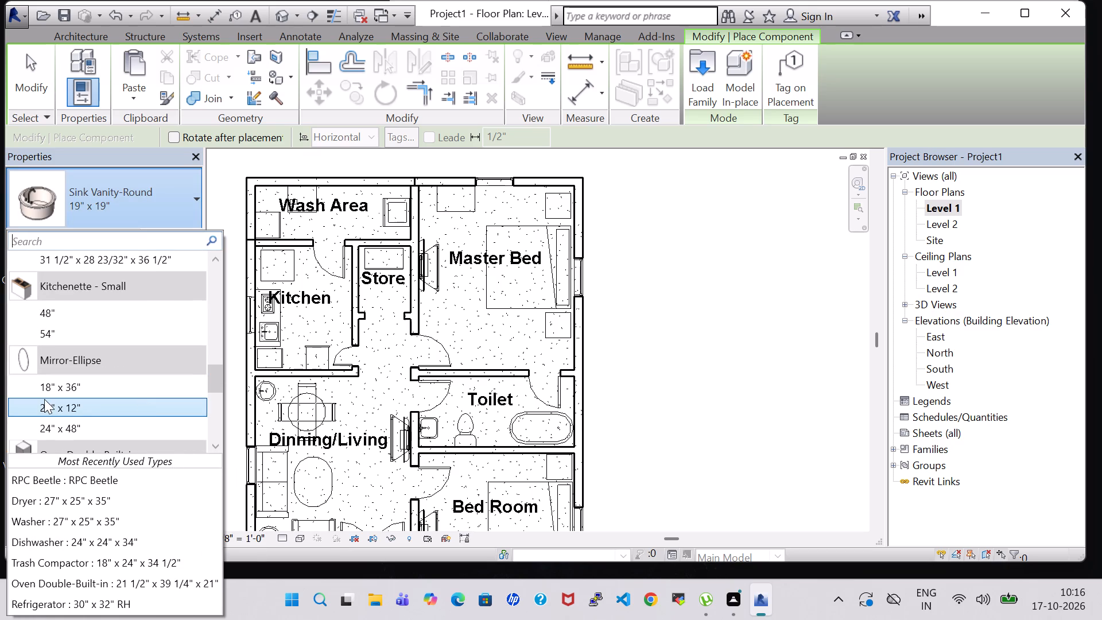
left_click(69, 386)
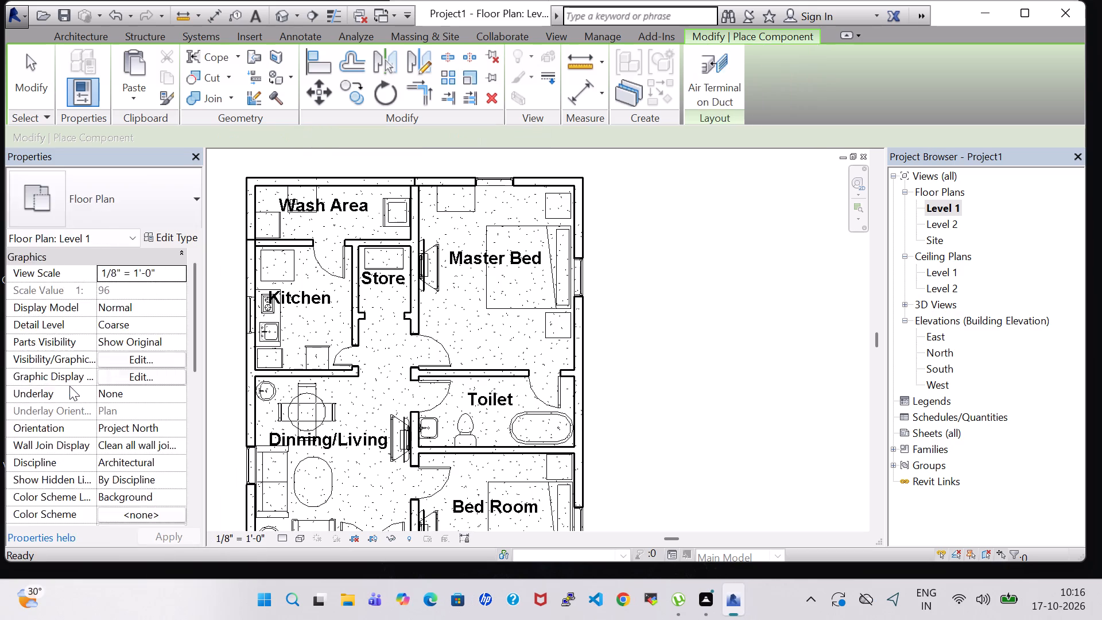
scroll(530, 338, "up", 8)
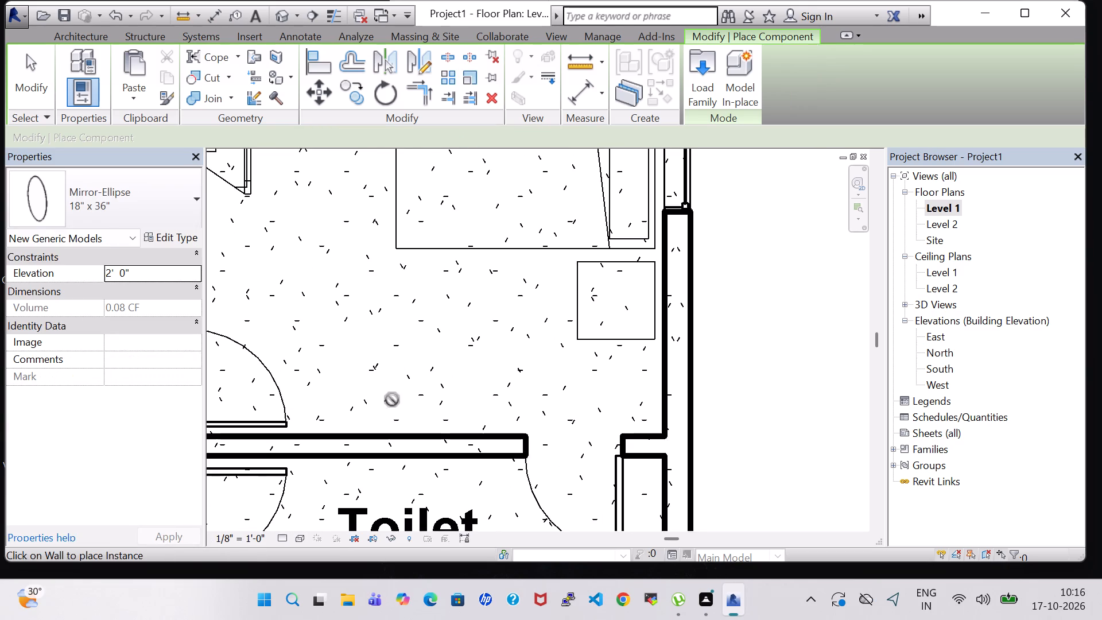
left_click(411, 431)
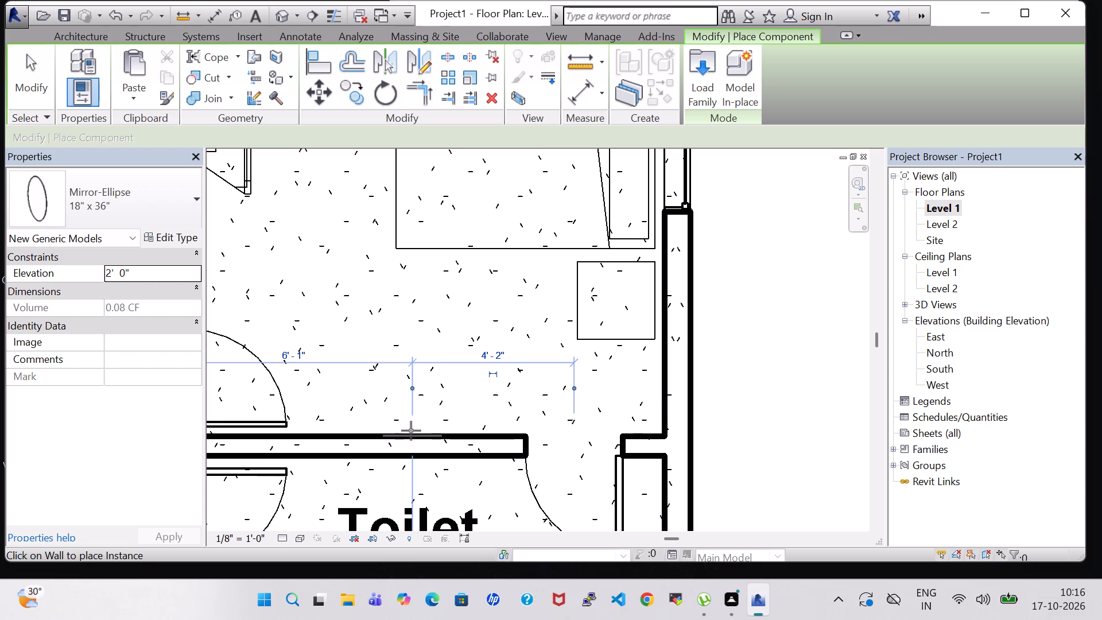
scroll(499, 404, "down", 3)
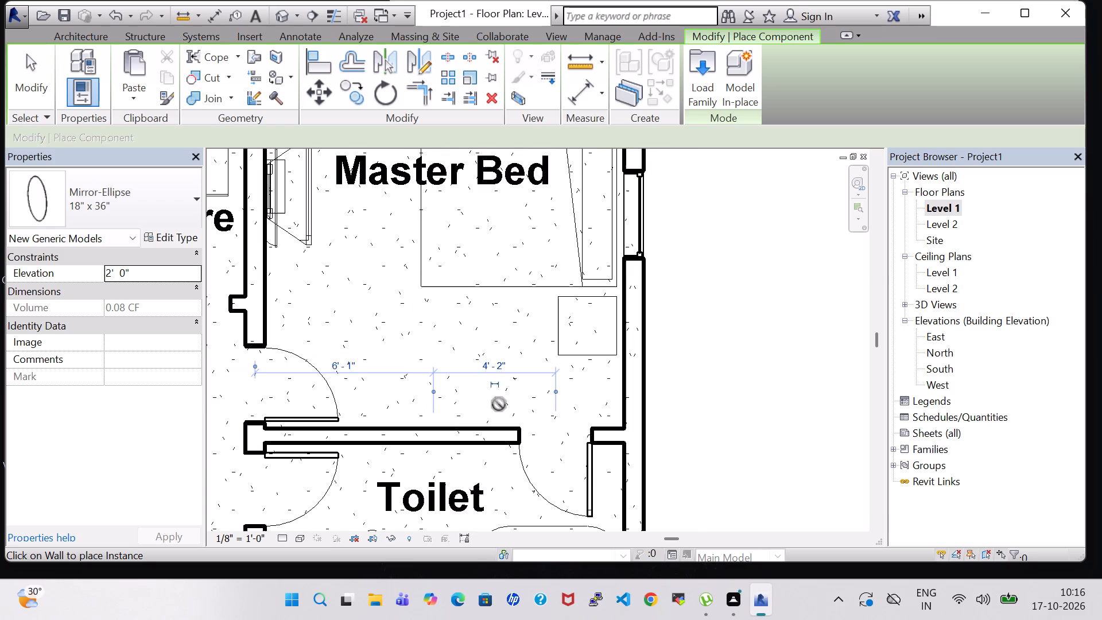
key("Escape")
key("Escape")
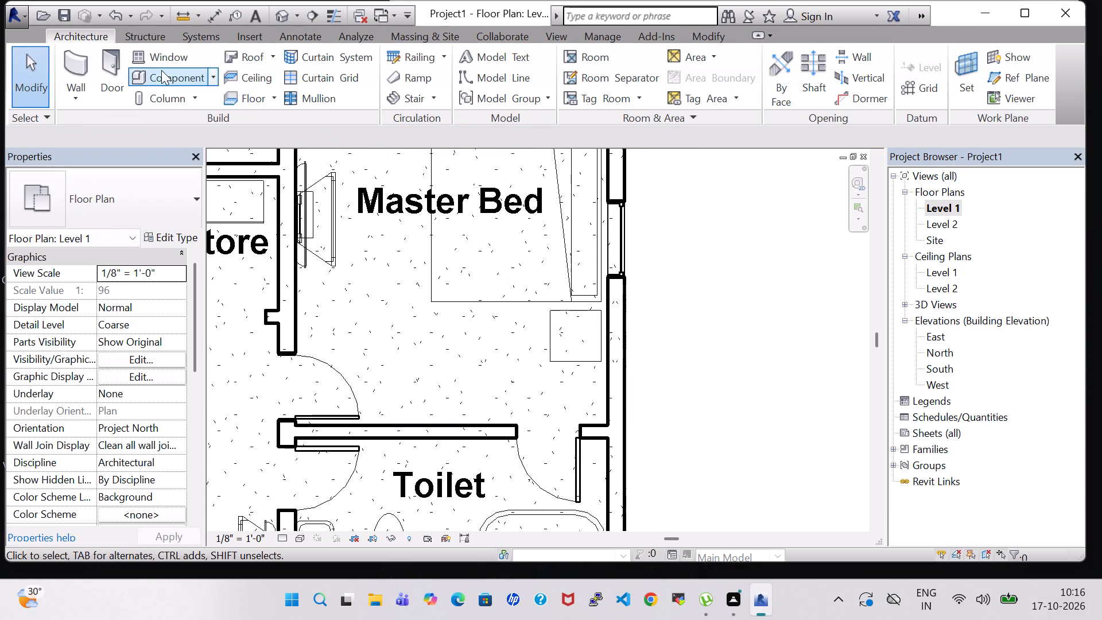
Load the Table-Ellipse family from the Tables folder of the US Imperial Furniture library.
left_click(161, 70)
left_click(713, 71)
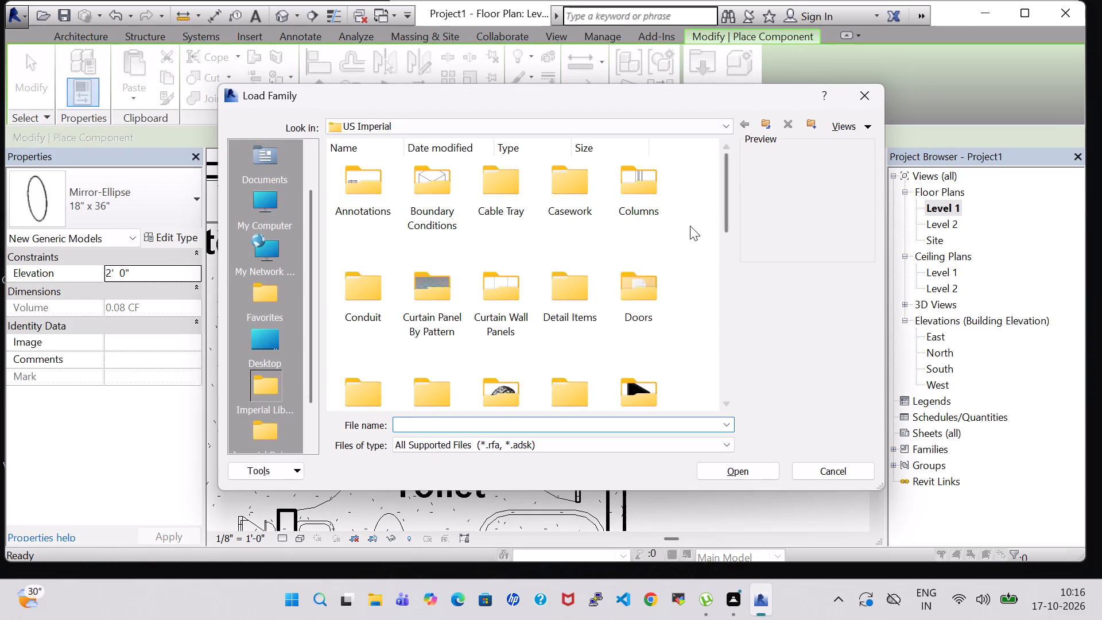
scroll(685, 228, "down", 1)
double_click(649, 225)
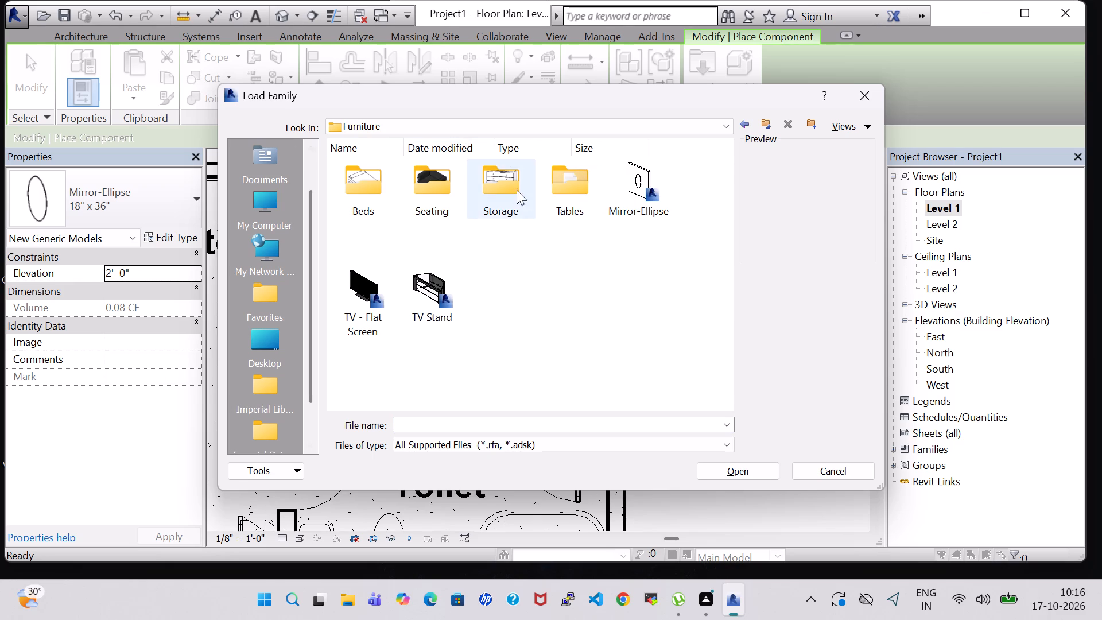
double_click(505, 187)
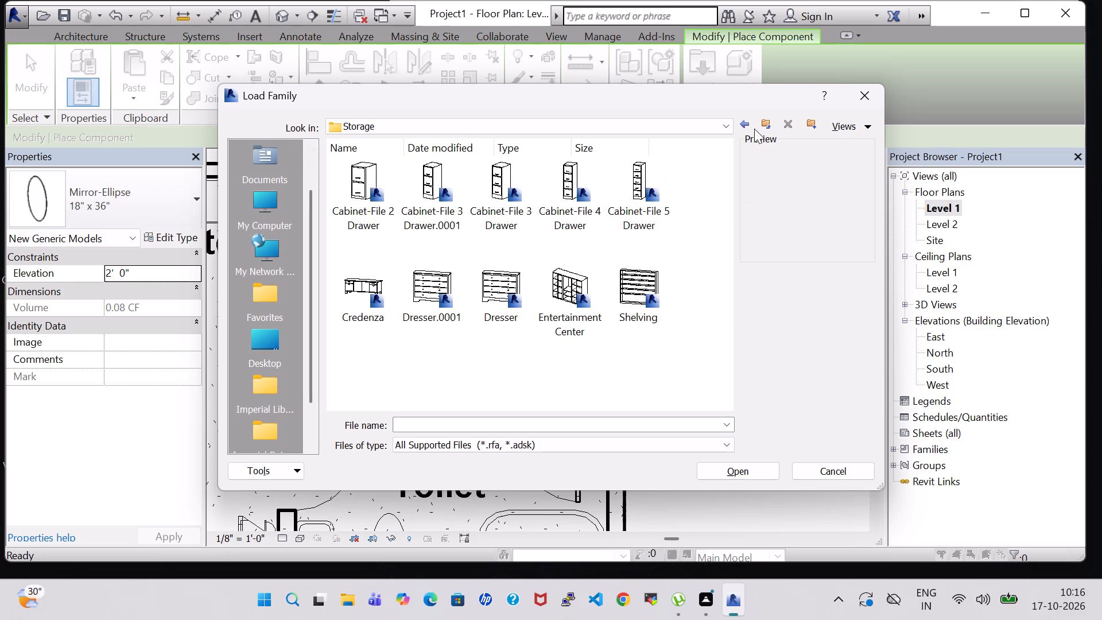
left_click(741, 125)
double_click(597, 198)
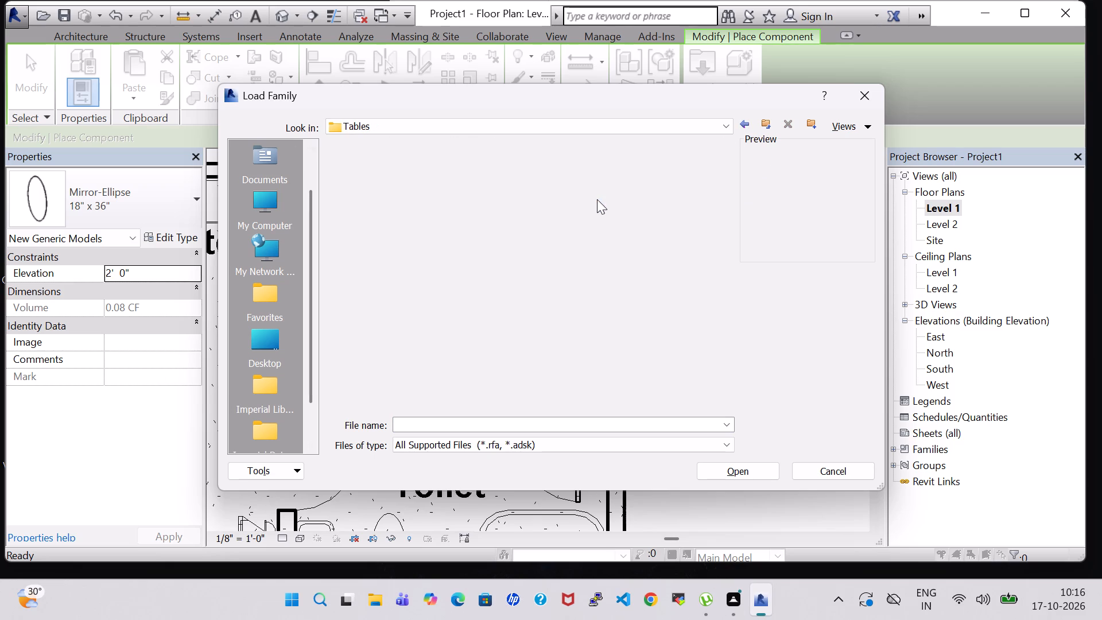
left_click(441, 291)
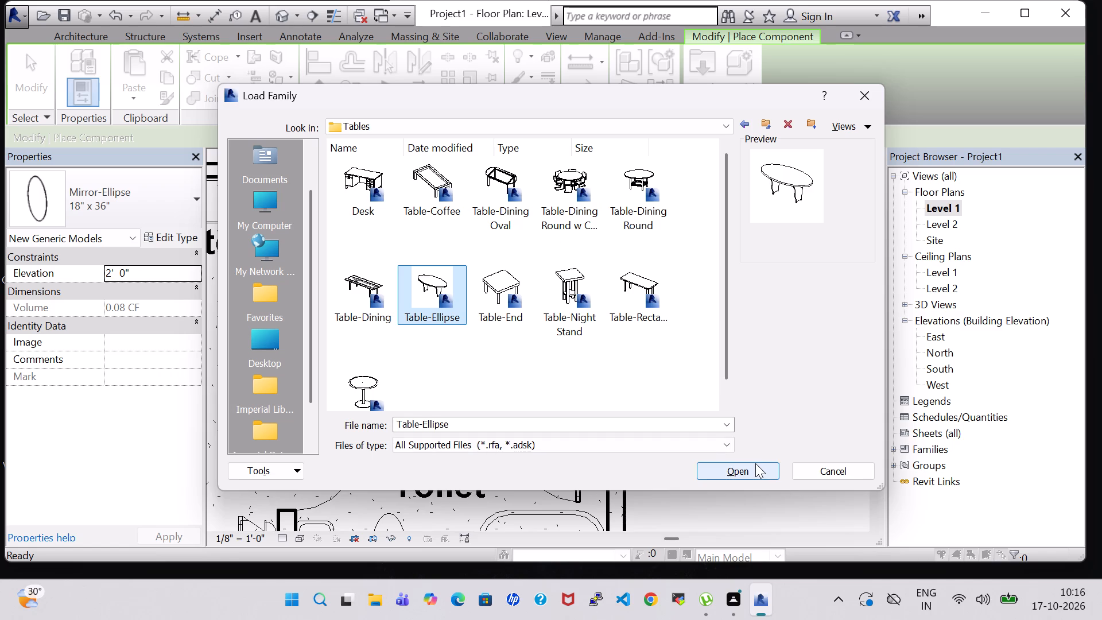
left_click(371, 381)
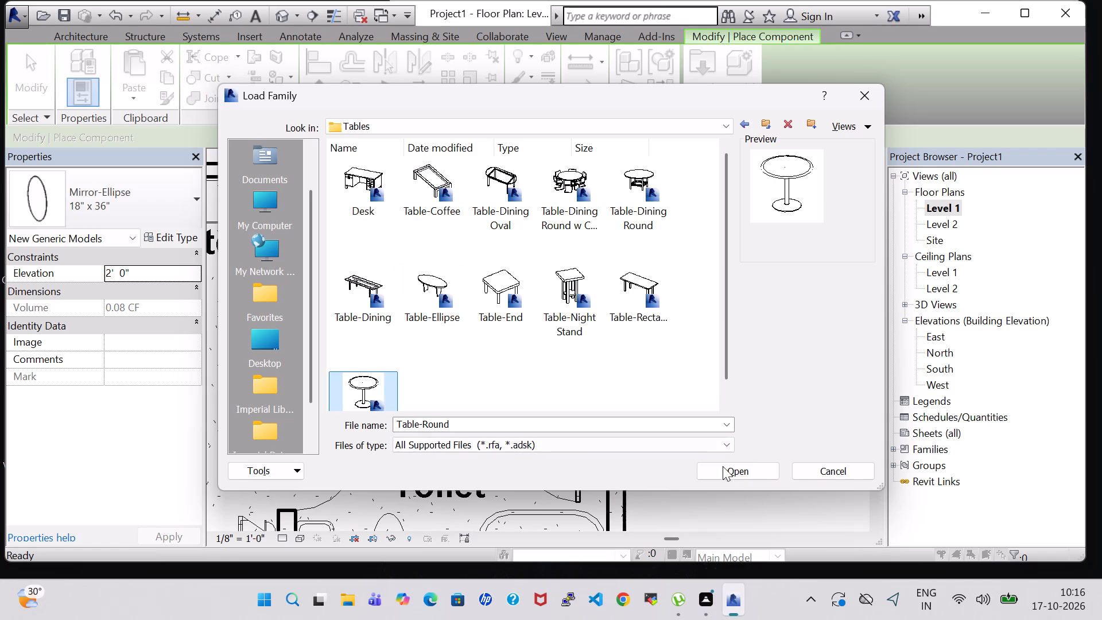
left_click(464, 267)
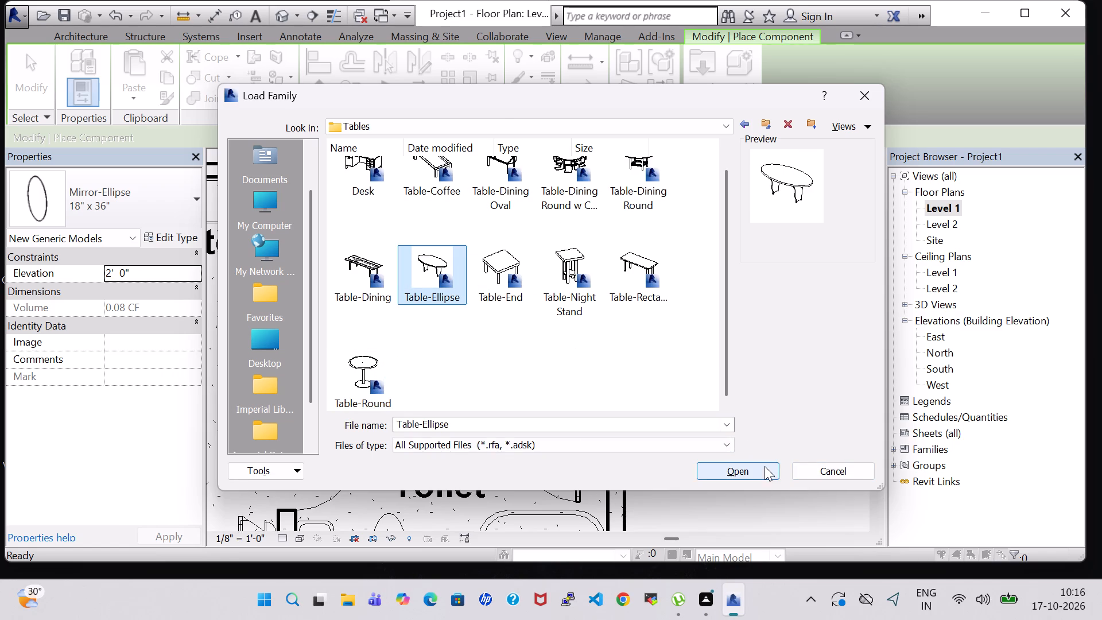
left_click(765, 470)
Place the 72" x 36" ellipse table in Master Bed in front of the mirror, centred about 7' 2" from the outer wall.
scroll(491, 389, "up", 4)
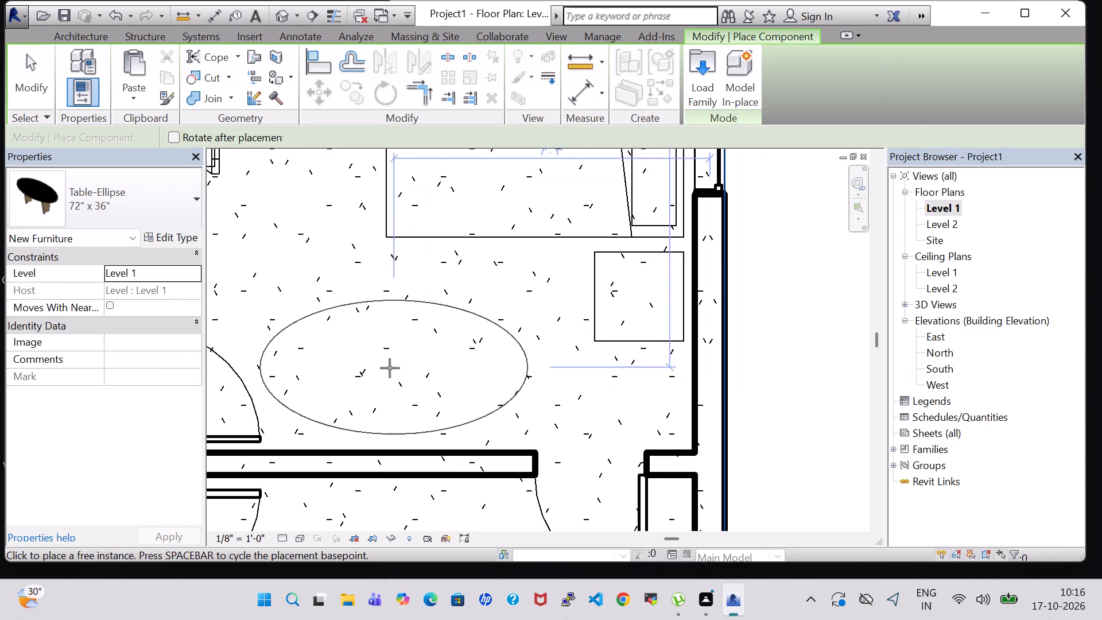
left_click(389, 378)
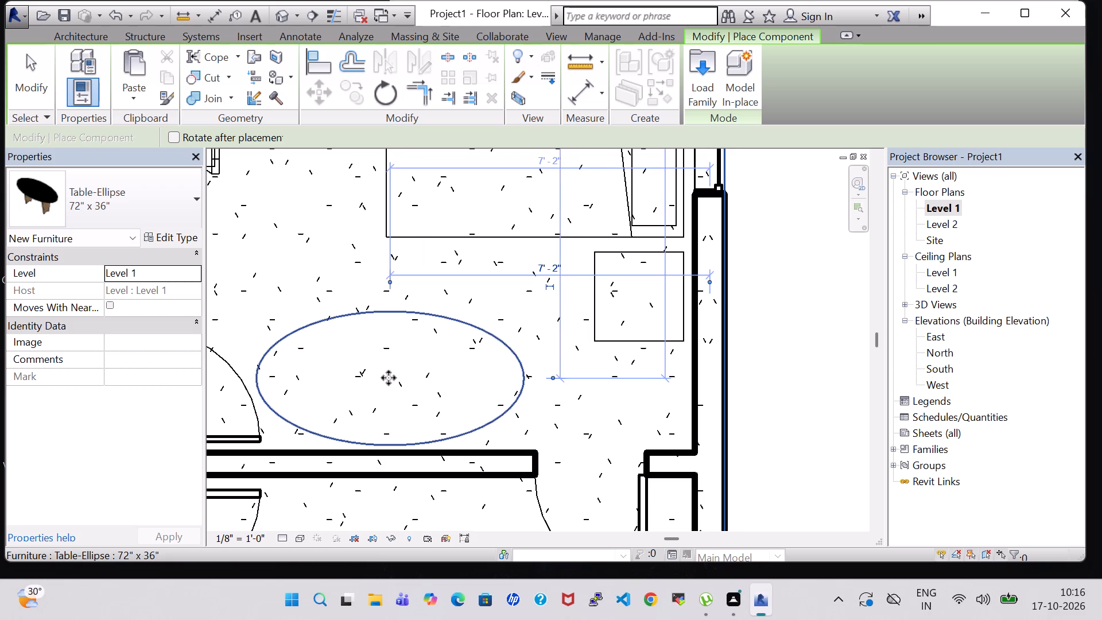
key("Escape")
key("Escape")
Set the Table-Ellipse 72" x 36" type's length to 3' 0" so the Master Bed table becomes round.
left_click(464, 324)
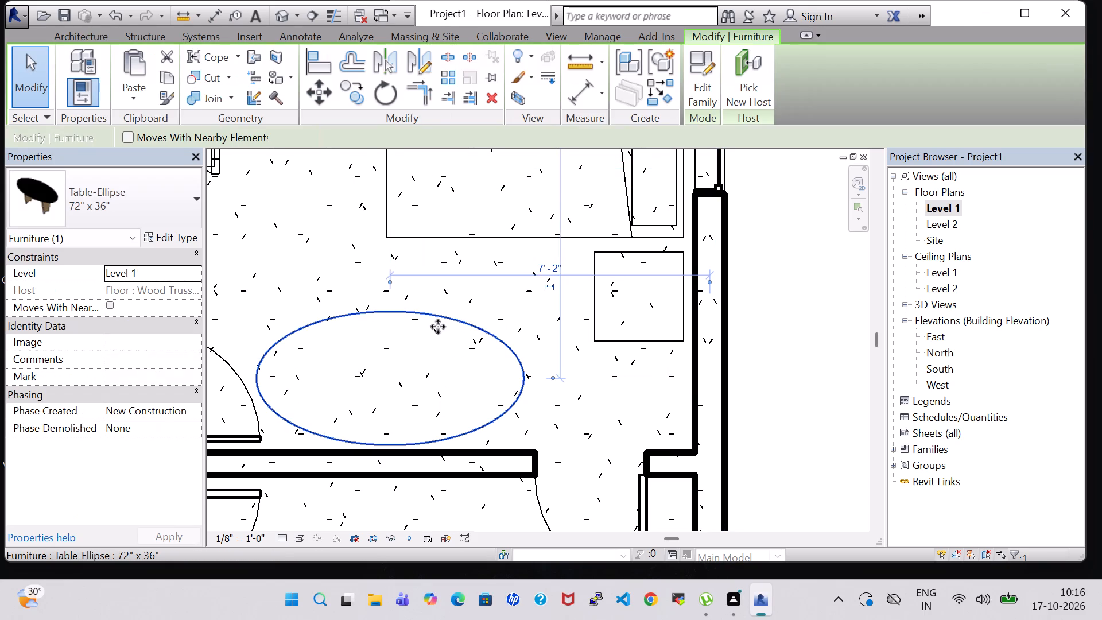
left_click(153, 233)
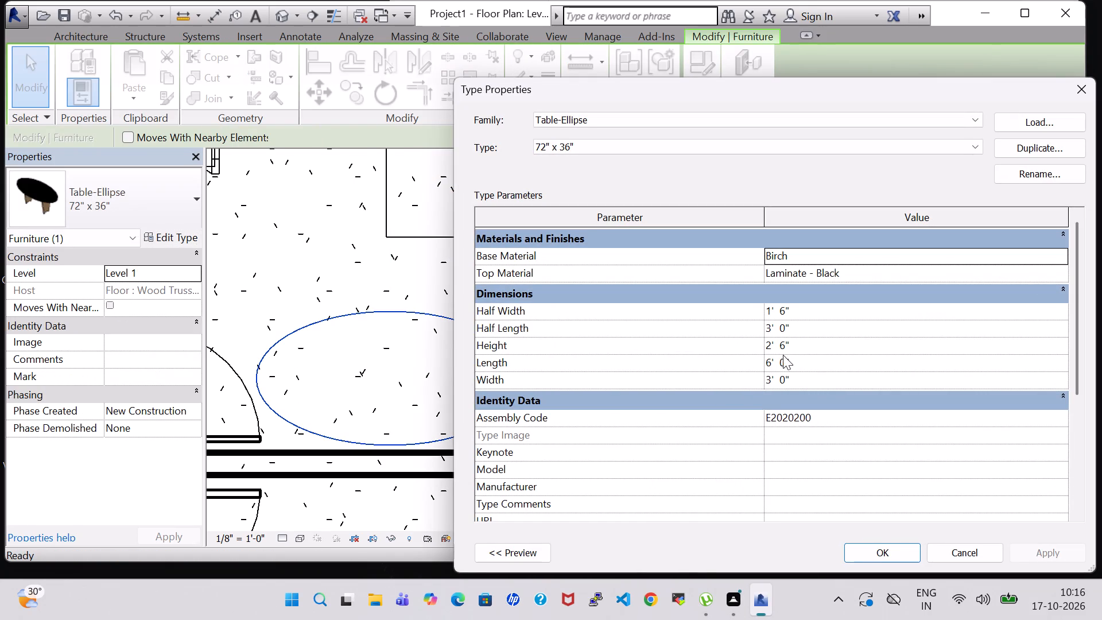
left_click(774, 363)
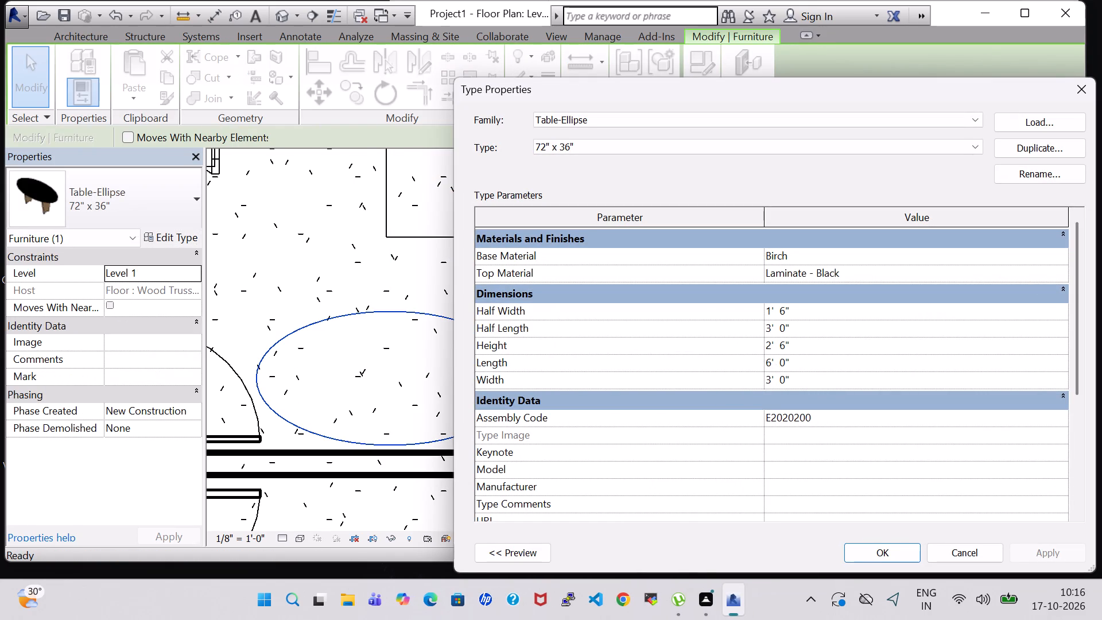
key("Left")
key("BackSpace")
key("3")
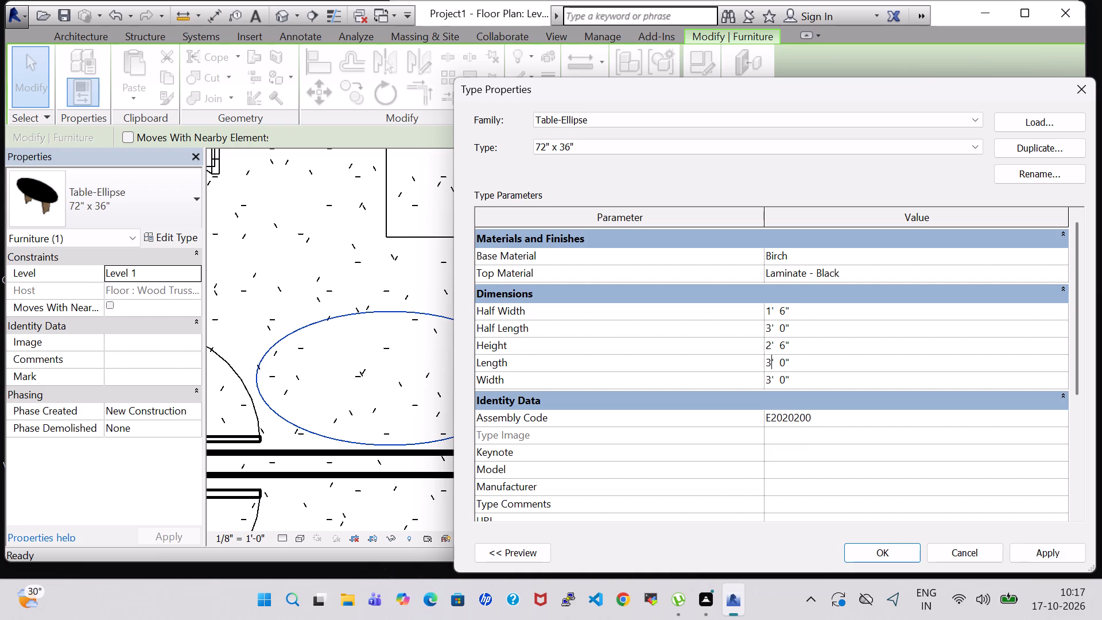
left_click(1049, 557)
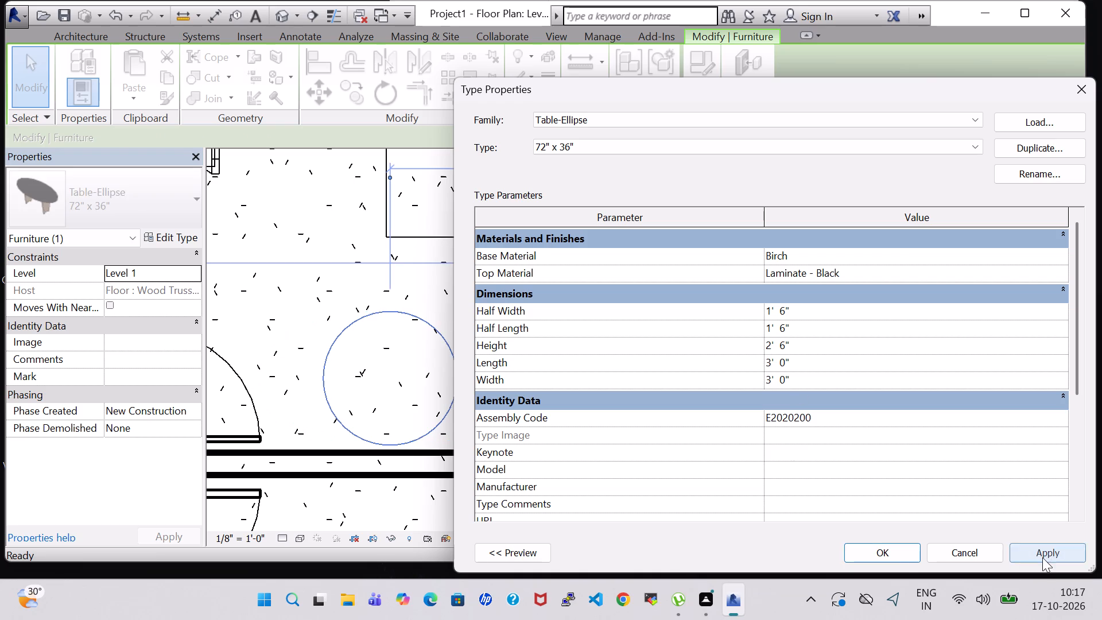
left_click(894, 556)
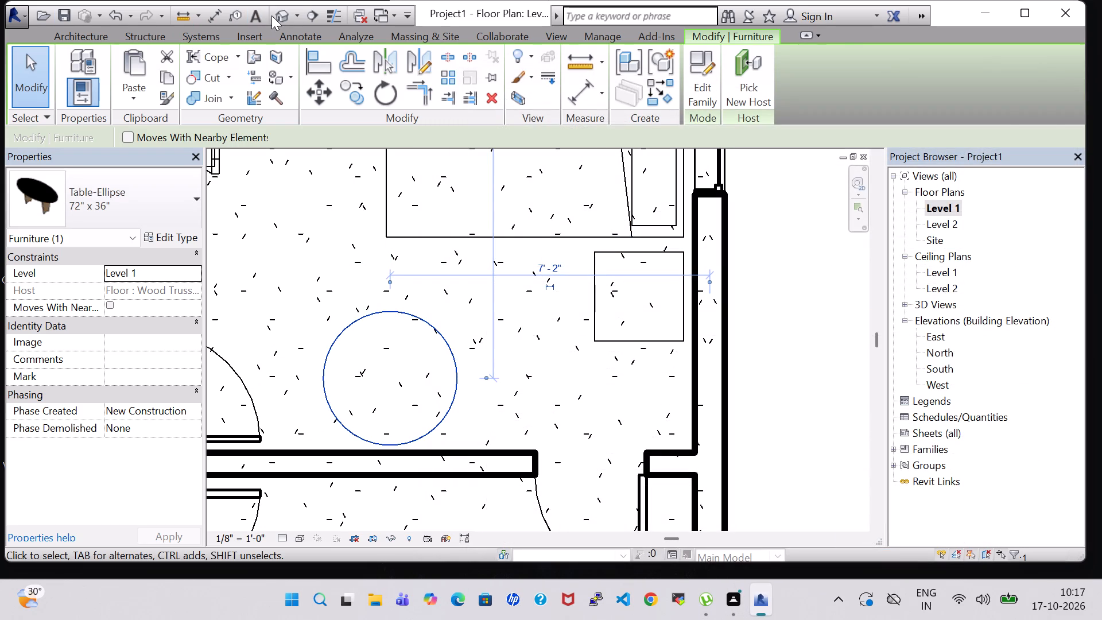
In the 3D view, raise the Master Bed ellipse mirror to a 3' 6" elevation and shift it to about 5' 11" from the hallway wall.
left_click(281, 15)
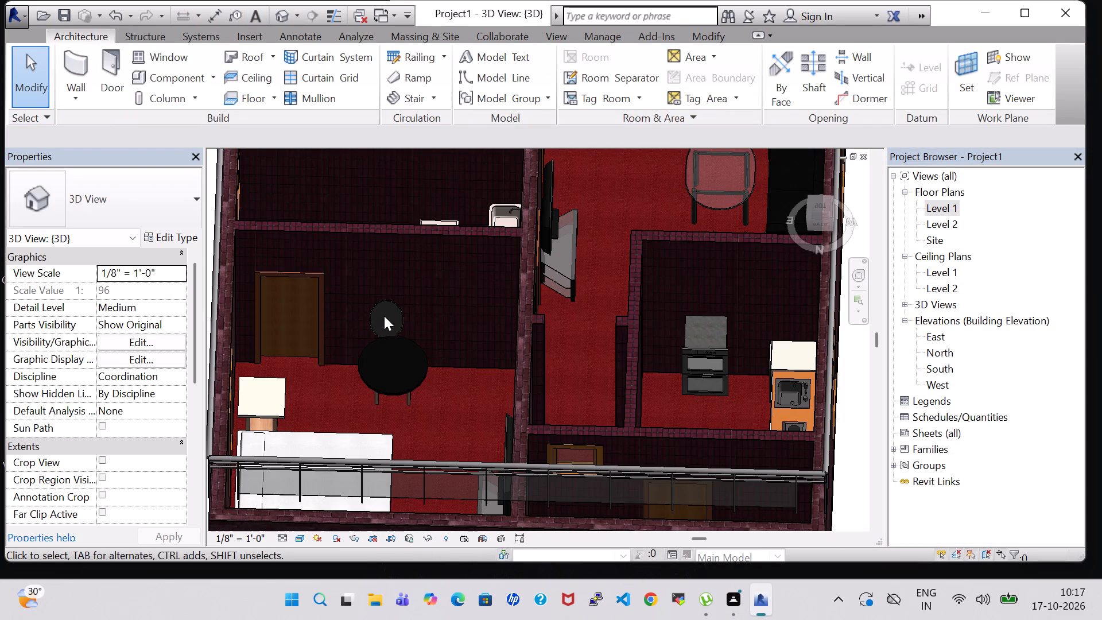
left_click(387, 307)
key("Up")
key("Up")
key("Up")
key("Up")
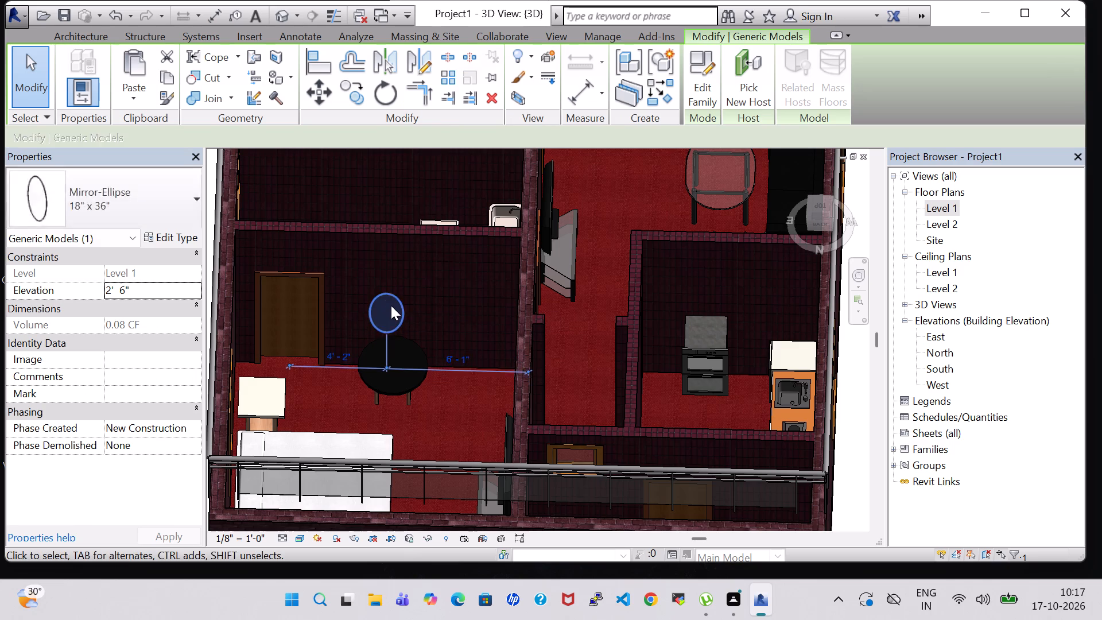
key("Up")
key("Up")
key("Up")
key("Up")
key("Right")
key("Right")
key("Right")
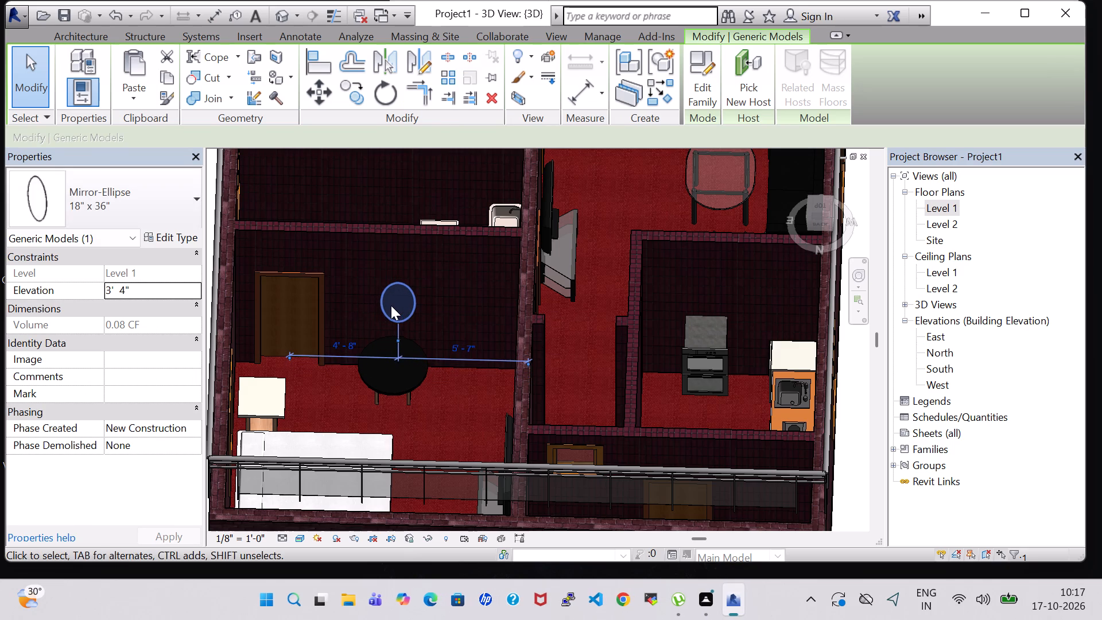
key("Up")
key("Left")
key("Left")
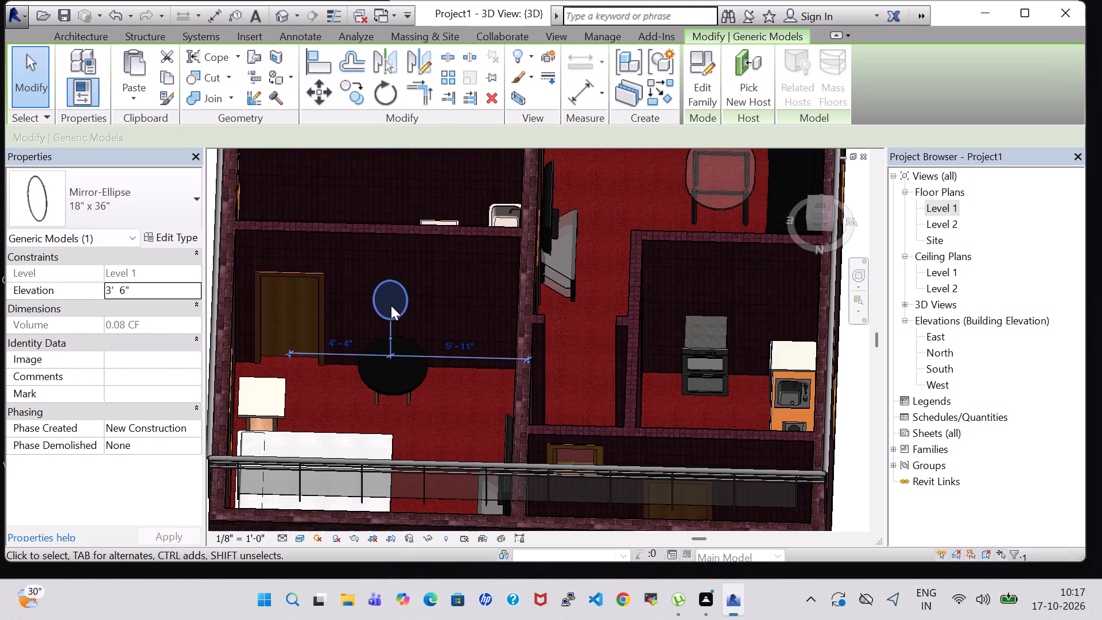
left_click(439, 405)
Nudge the ellipse mirror sideways above the round table to about 5' 9" from the hallway wall.
middle_click_drag(453, 411, 456, 324, "shift")
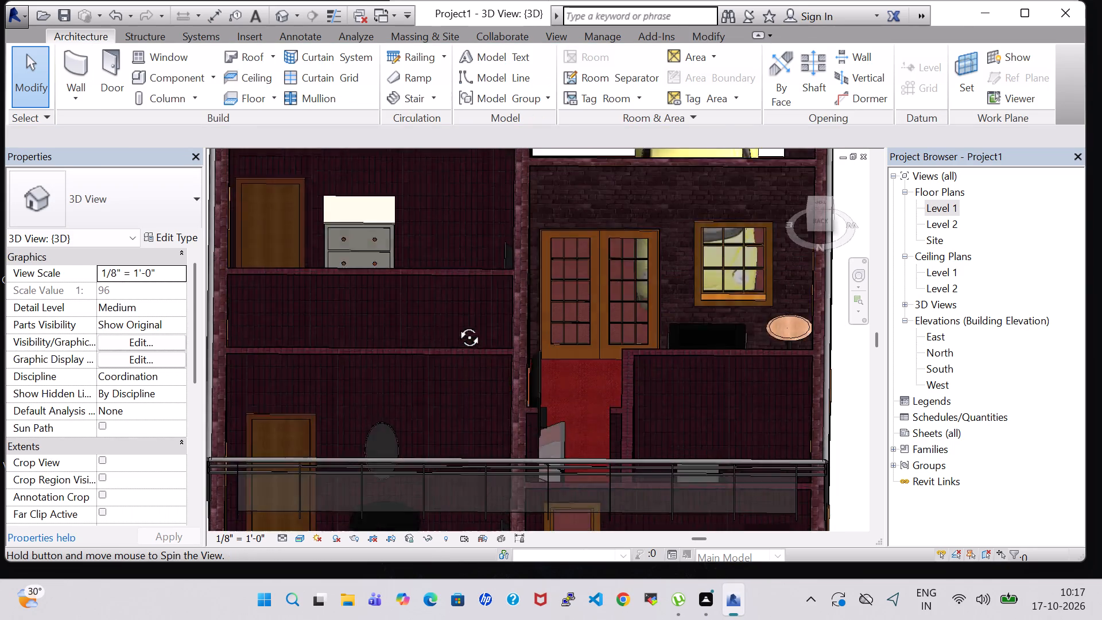
middle_click_drag(456, 324, 456, 308, "shift")
middle_click_drag(457, 313, 478, 460)
middle_click_drag(646, 294, 646, 398)
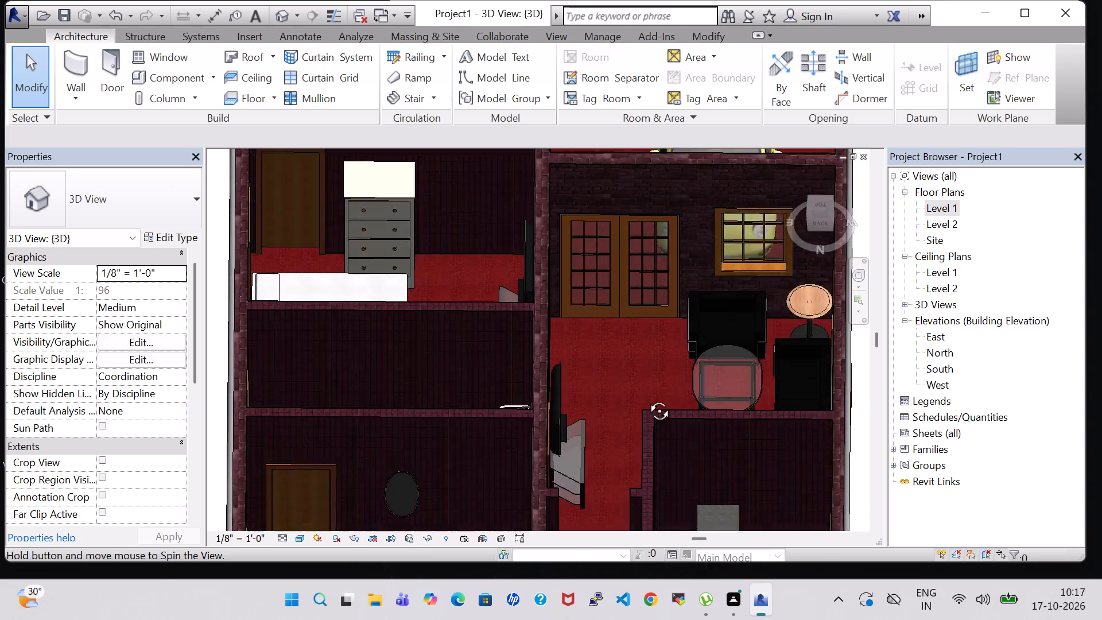
middle_click_drag(646, 398, 635, 443)
middle_click_drag(485, 472, 489, 434, "shift")
left_click(434, 427)
key("Right")
key("Right")
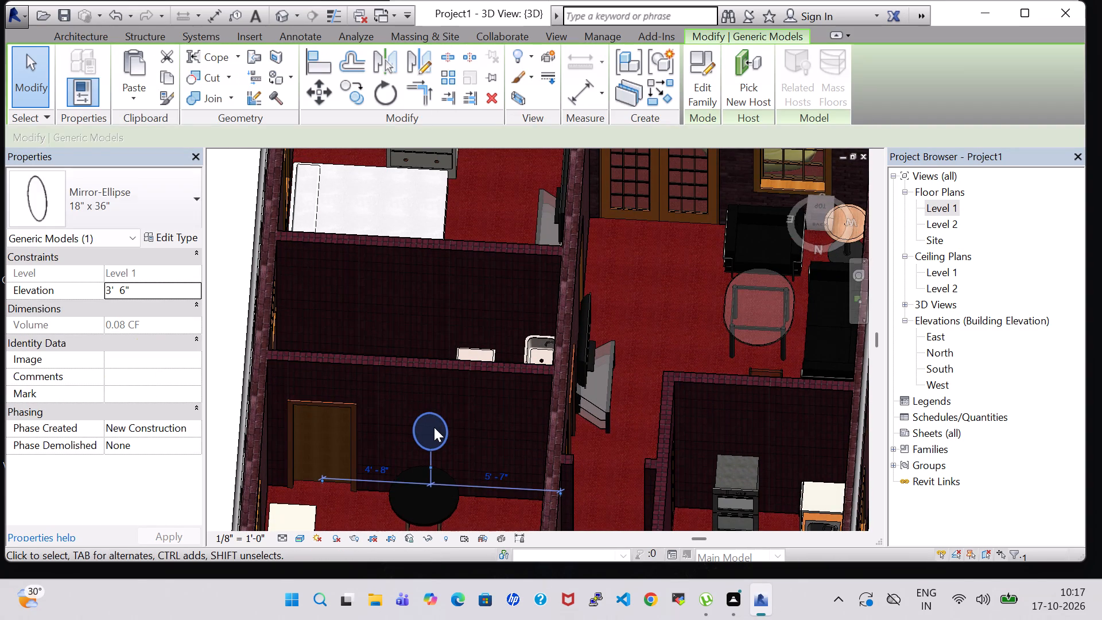
key("Left")
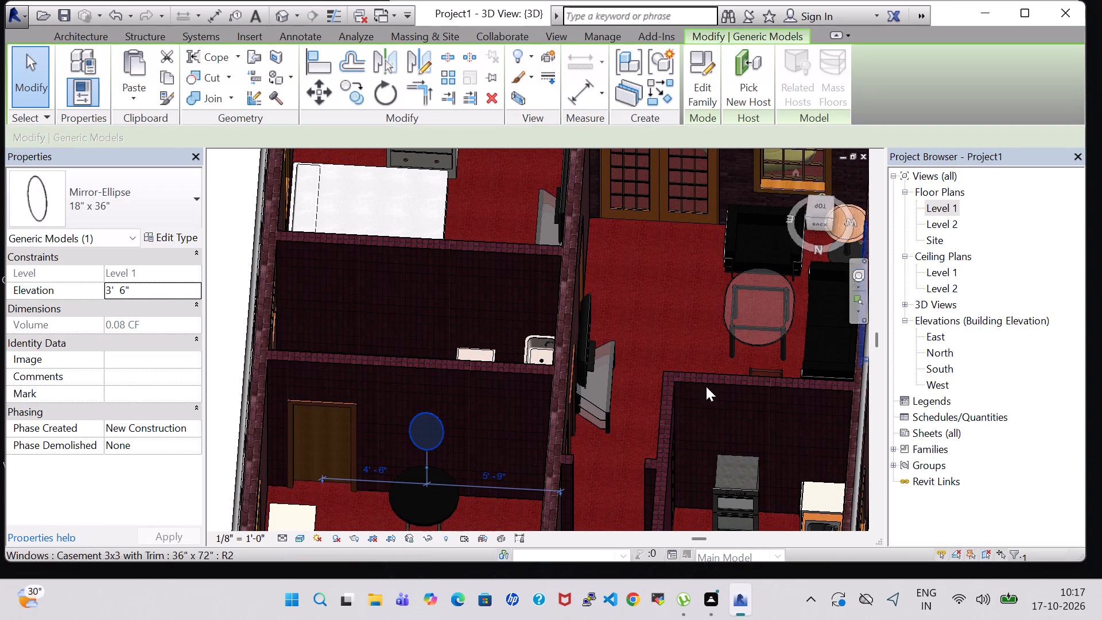
Examine the furnished rooms in 3D from several angles, including the Master Bed, Toilet and Bed Room.
scroll(494, 414, "down", 3)
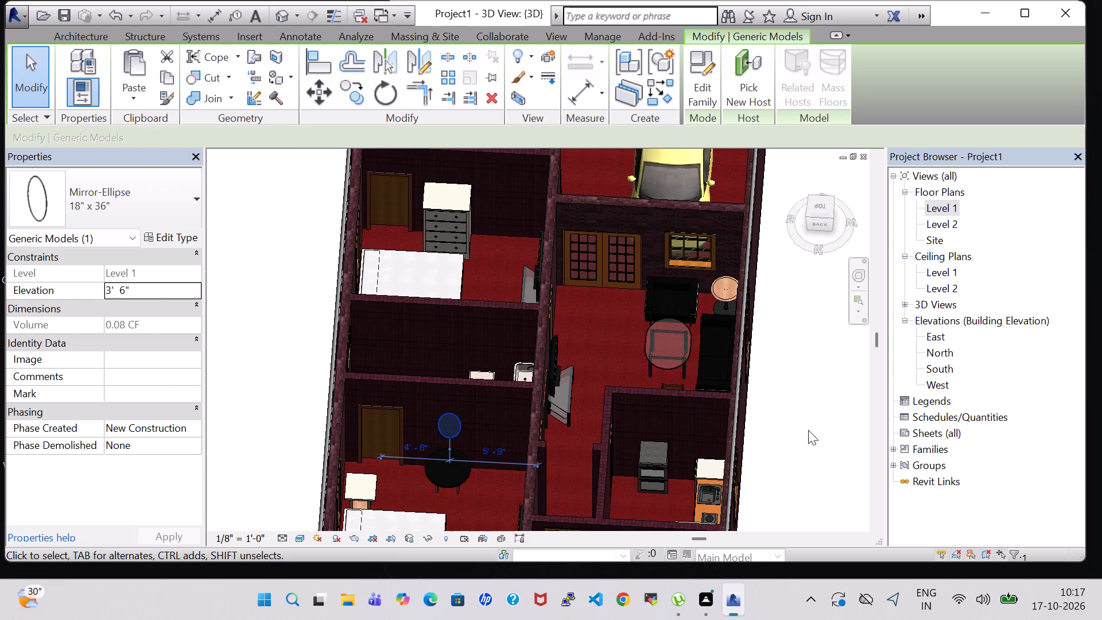
middle_click_drag(808, 430, 812, 332, "shift")
scroll(808, 430, "down", 1, "shift")
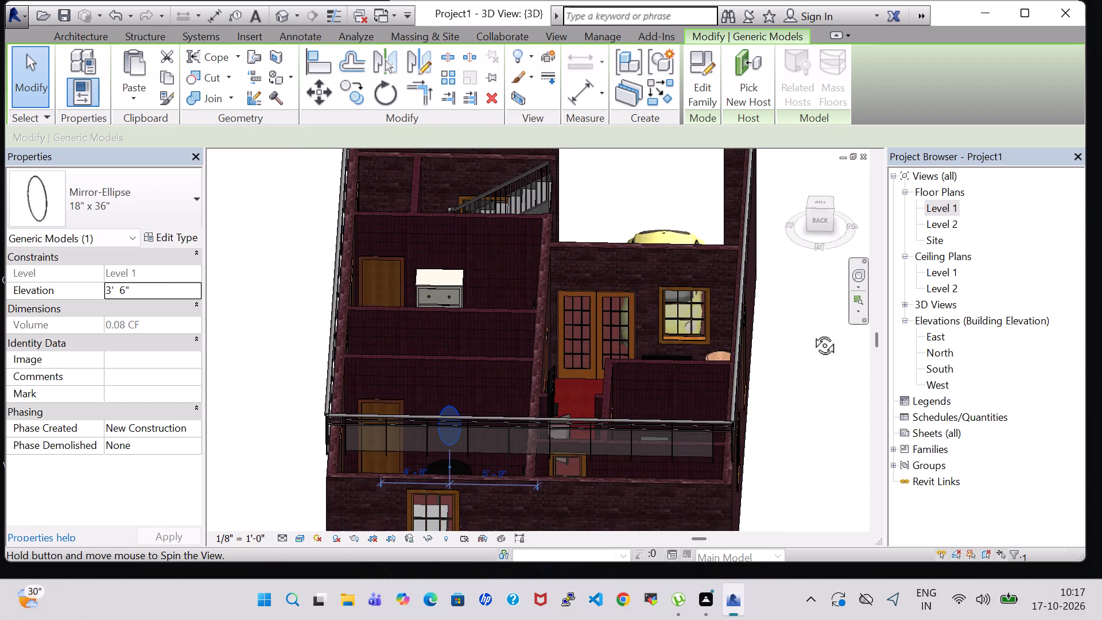
middle_click_drag(812, 332, 812, 363, "shift")
middle_click_drag(807, 365, 812, 418, "shift")
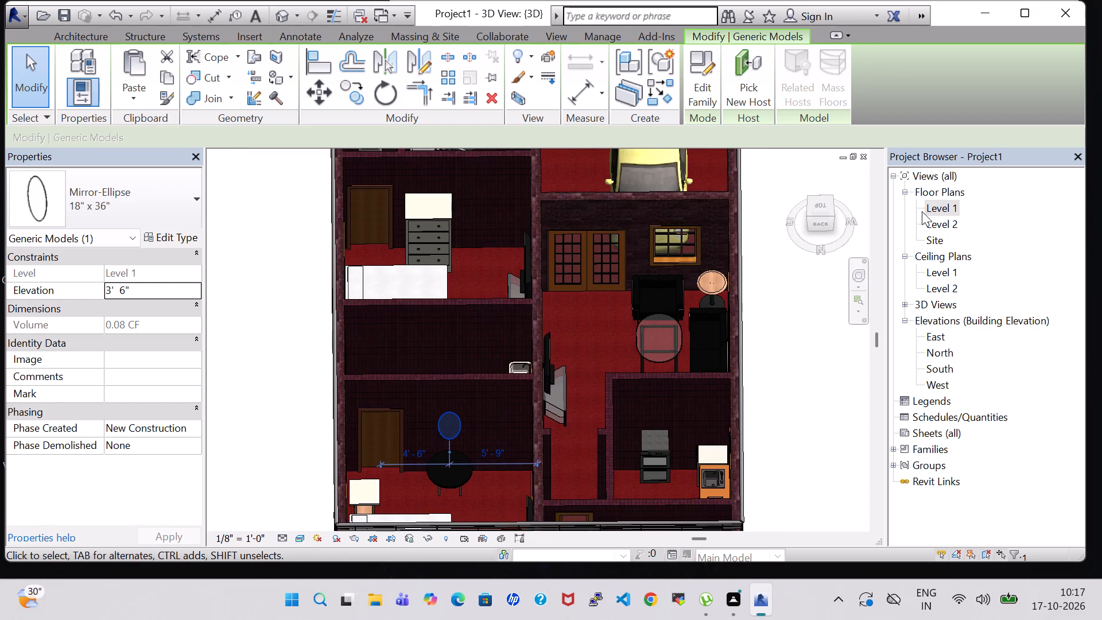
left_click(275, 391)
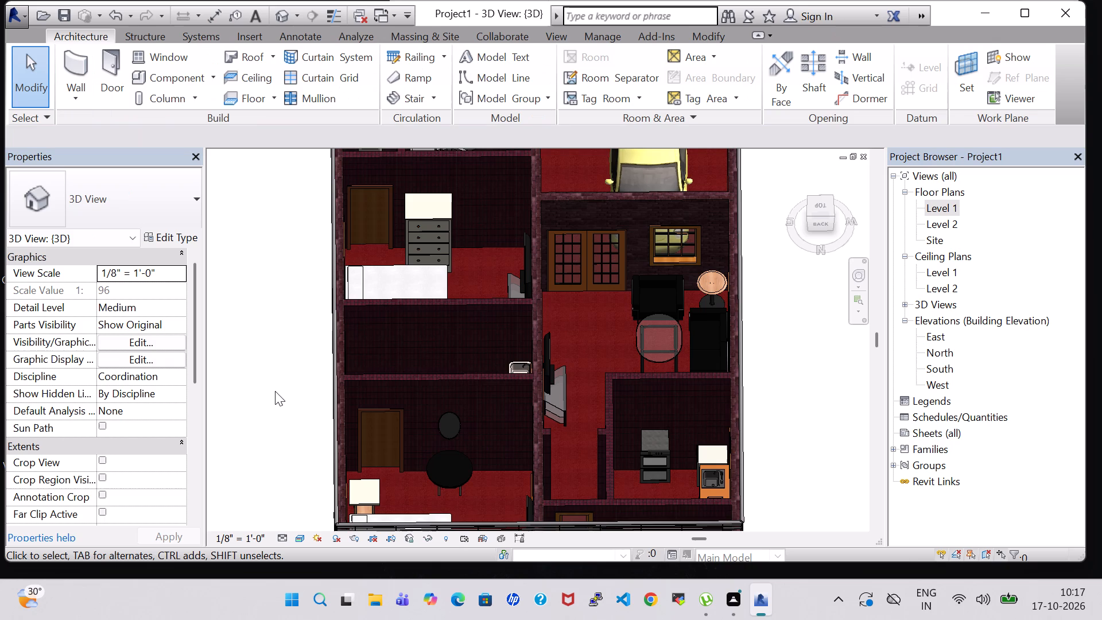
middle_click_drag(265, 390, 360, 423, "shift")
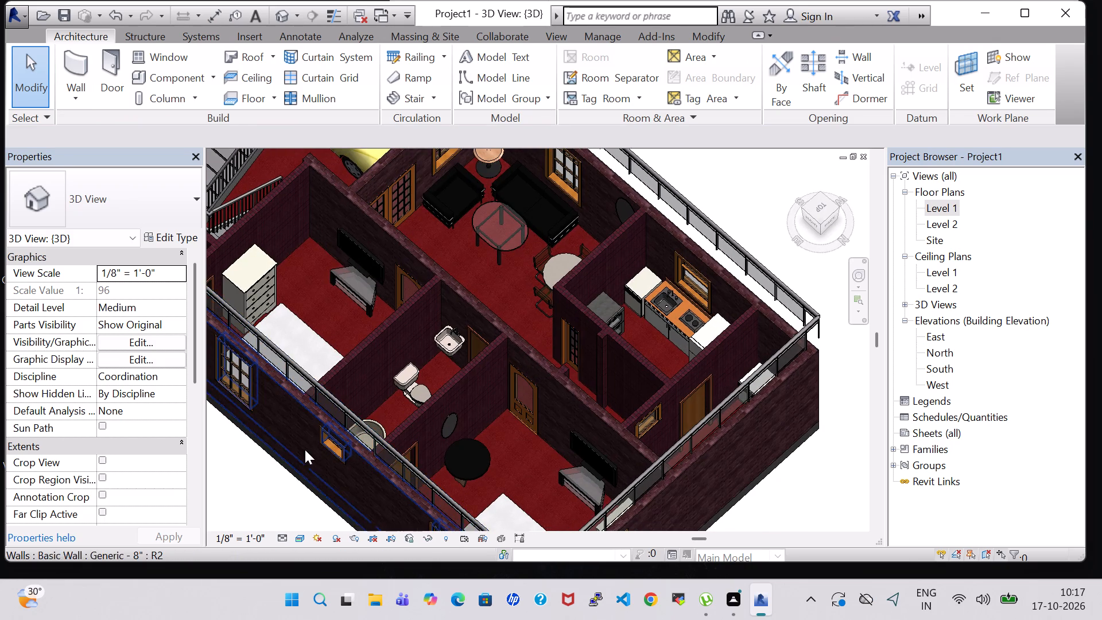
middle_click_drag(305, 449, 607, 334)
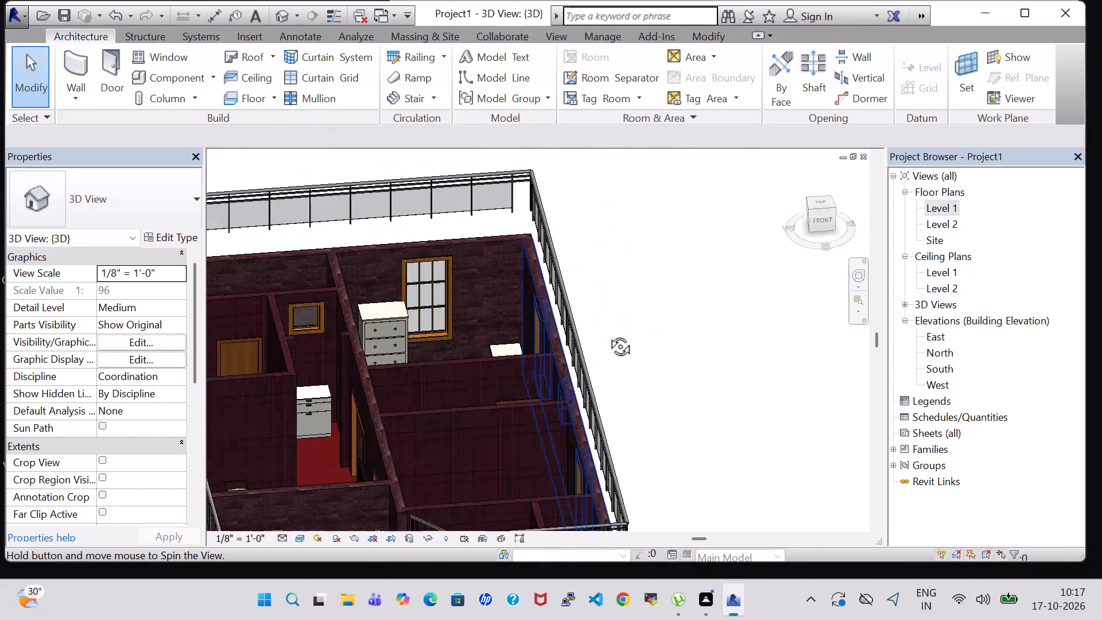
middle_click_drag(607, 334, 601, 400)
middle_click_drag(605, 401, 562, 201)
scroll(565, 200, "down", 1)
middle_click_drag(590, 197, 588, 273, "shift")
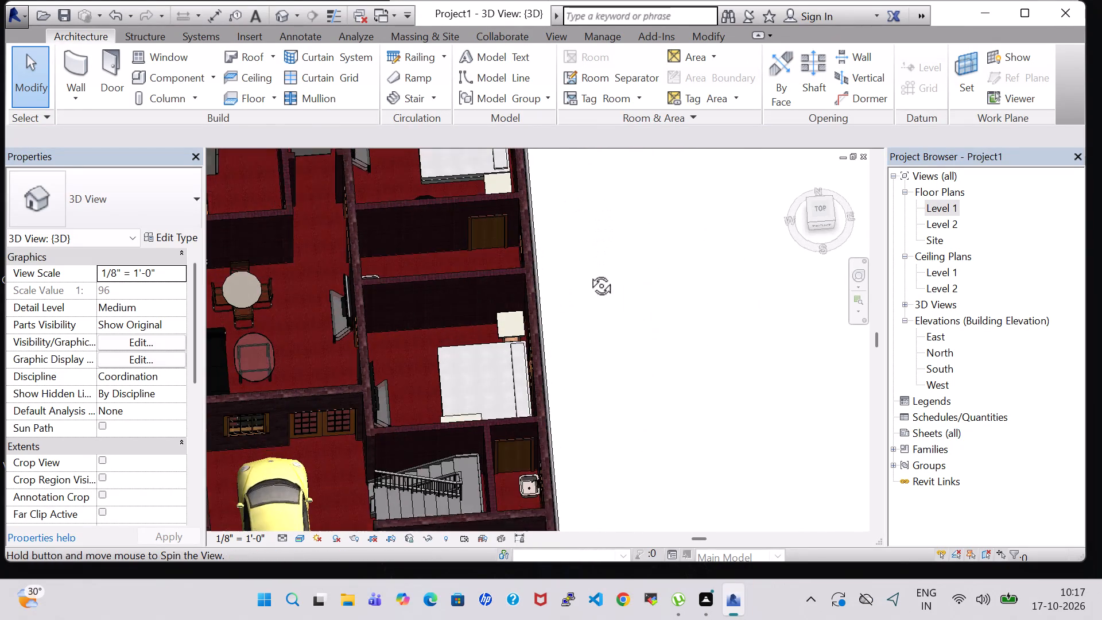
middle_click_drag(588, 273, 588, 288, "shift")
scroll(588, 288, "up", 2)
middle_click_drag(588, 288, 592, 375, "shift")
scroll(592, 363, "down", 1, "shift")
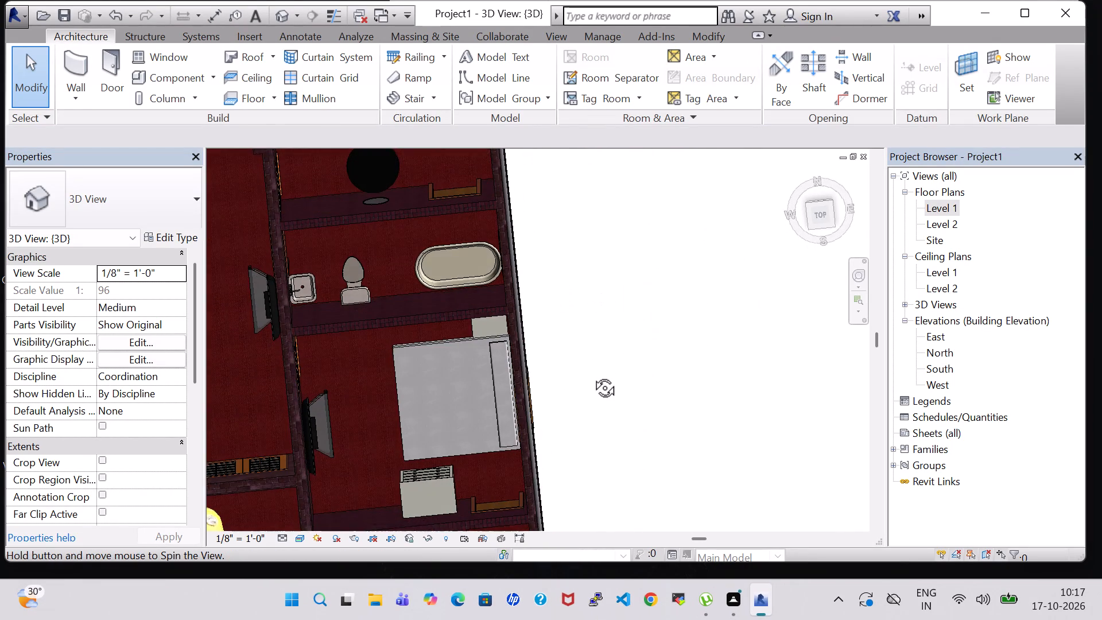
middle_click_drag(592, 375, 561, 361, "shift")
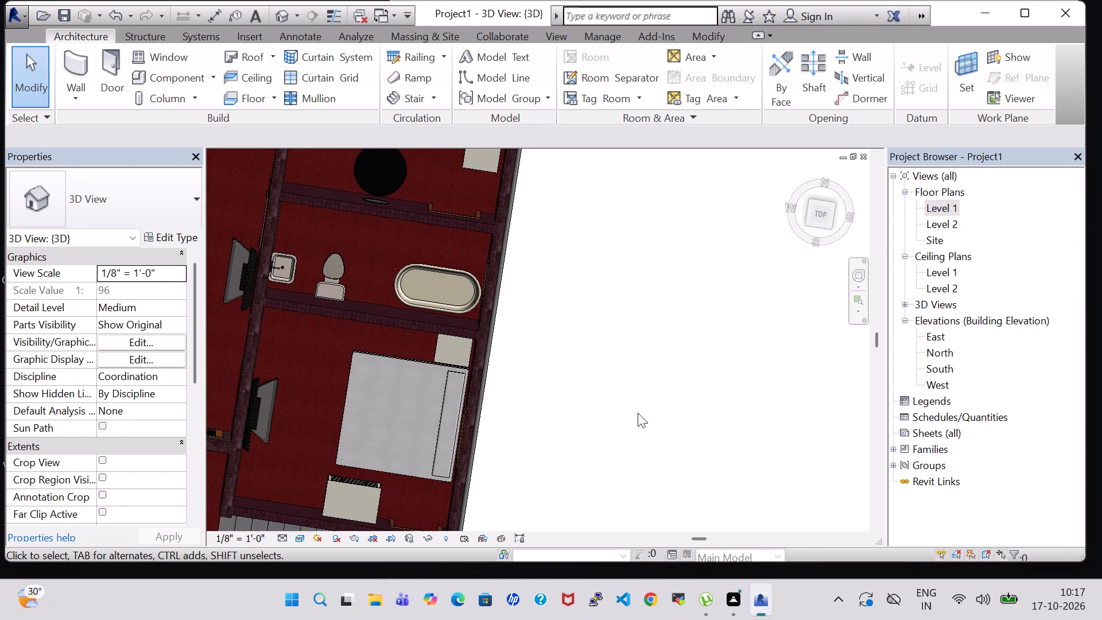
middle_click_drag(615, 422, 638, 390, "shift")
On the Level 1 plan, place a Table-Ellipse in the Bed Room beside the dresser, centred about 5' 7" from the Bath partition wall.
double_click(958, 207)
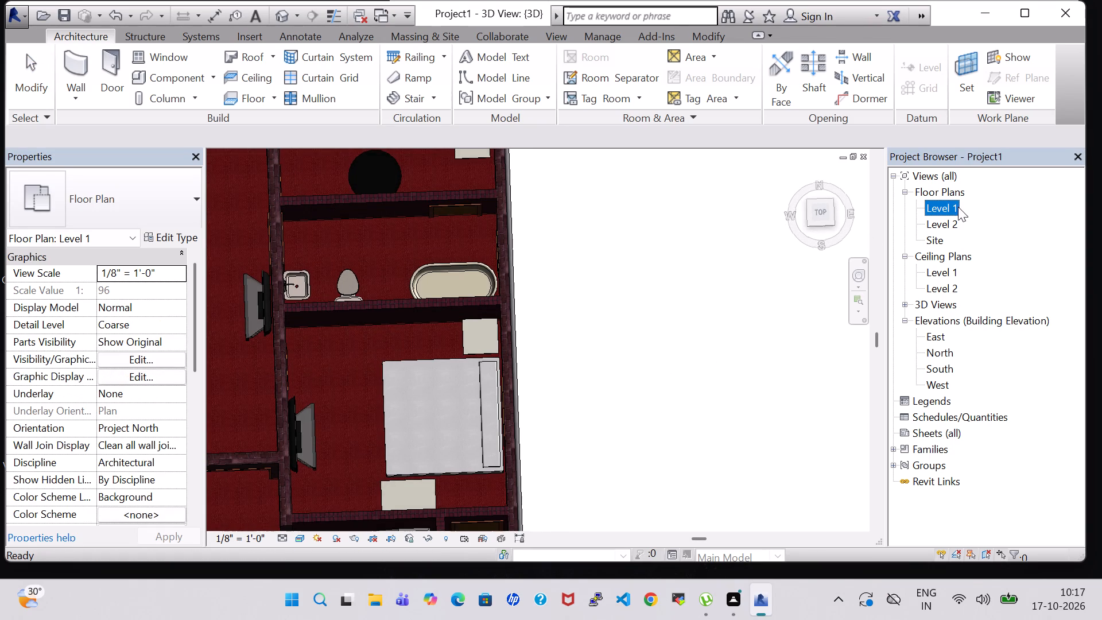
double_click(949, 206)
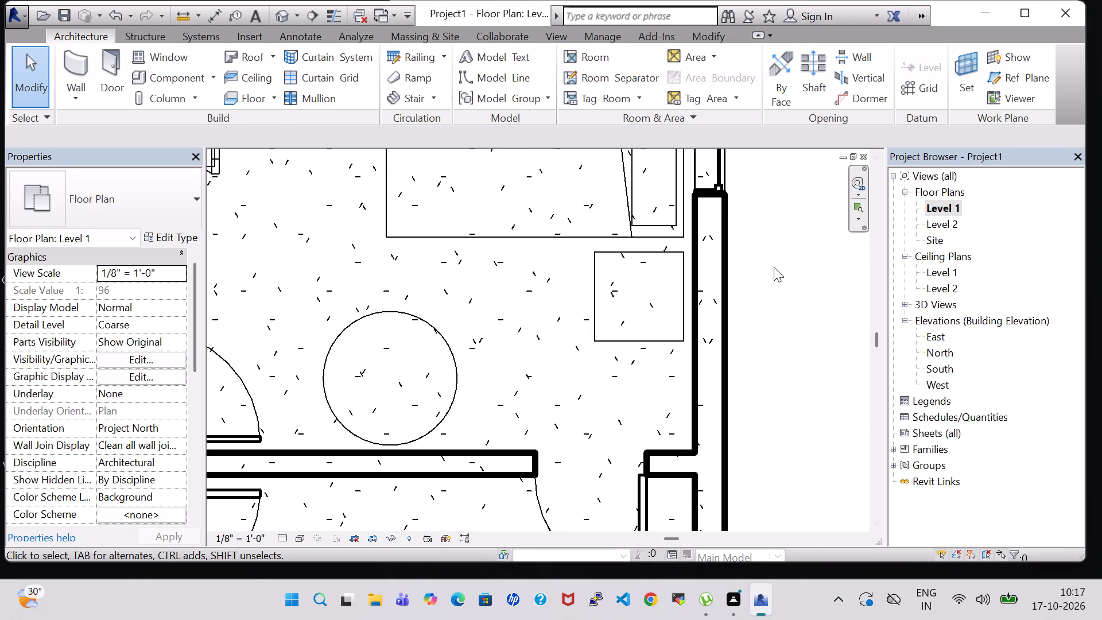
scroll(744, 282, "down", 8)
middle_click_drag(761, 322, 758, 269)
middle_click_drag(811, 384, 783, 303)
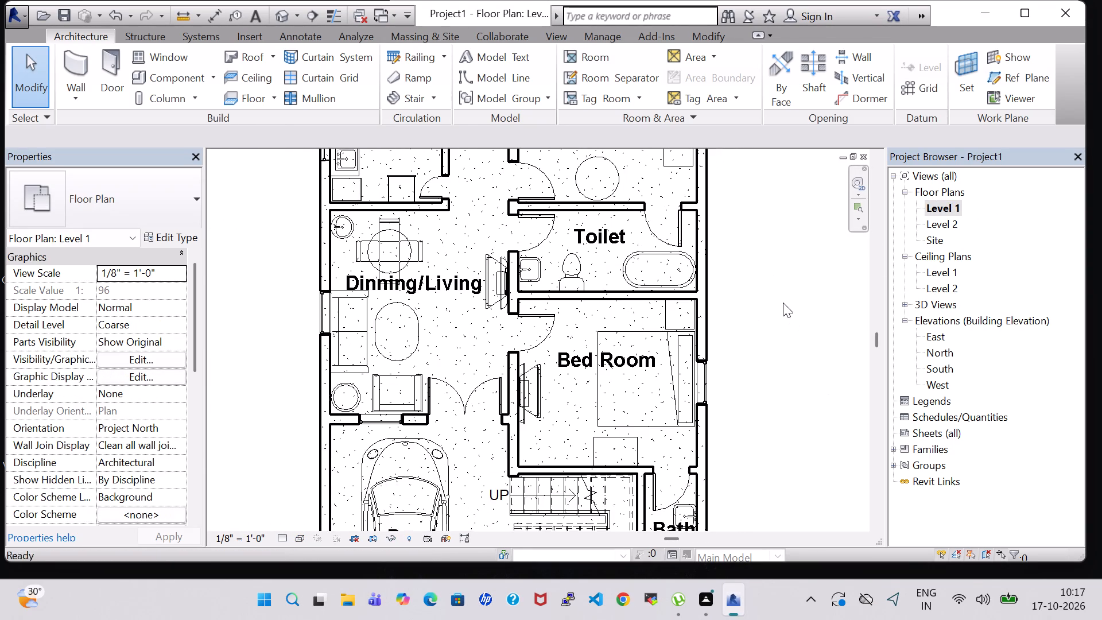
middle_click_drag(782, 300, 778, 259)
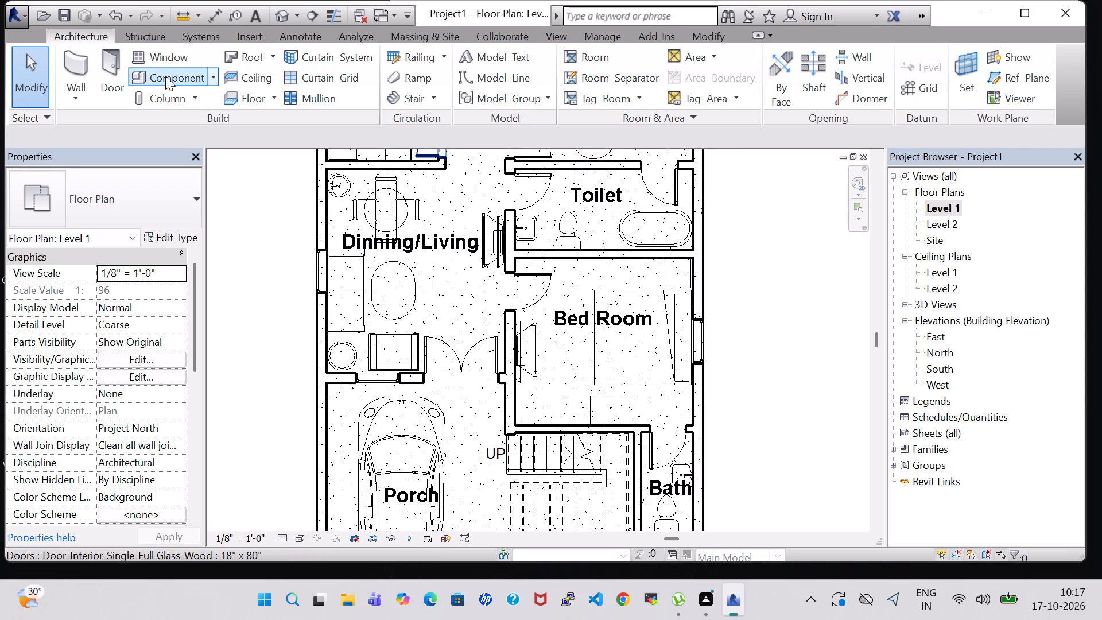
left_click(165, 76)
scroll(565, 421, "up", 7)
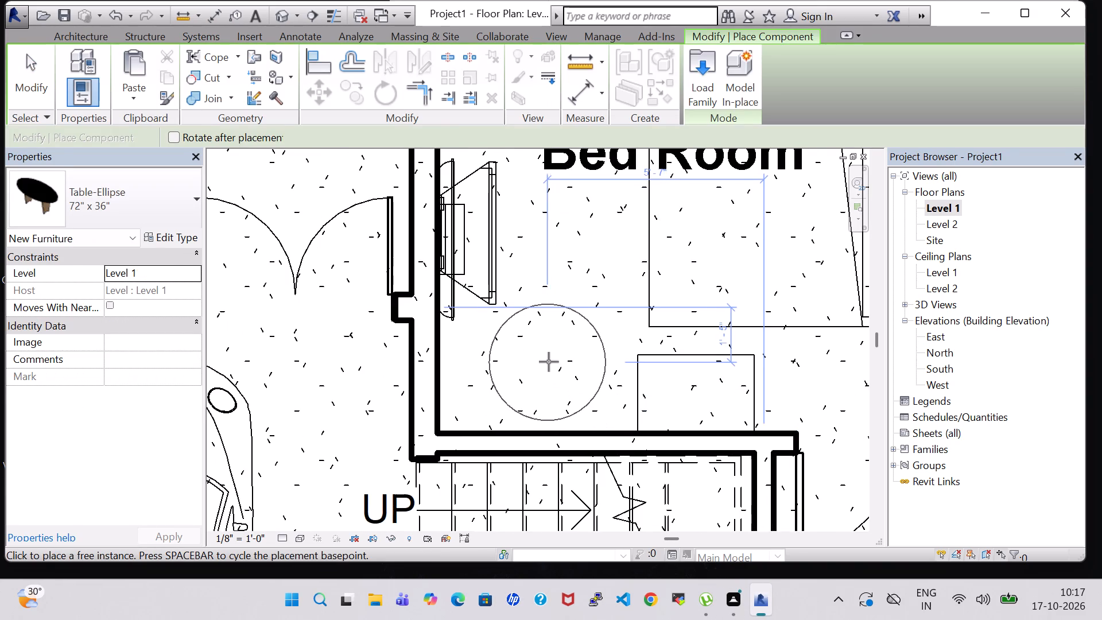
left_click(548, 362)
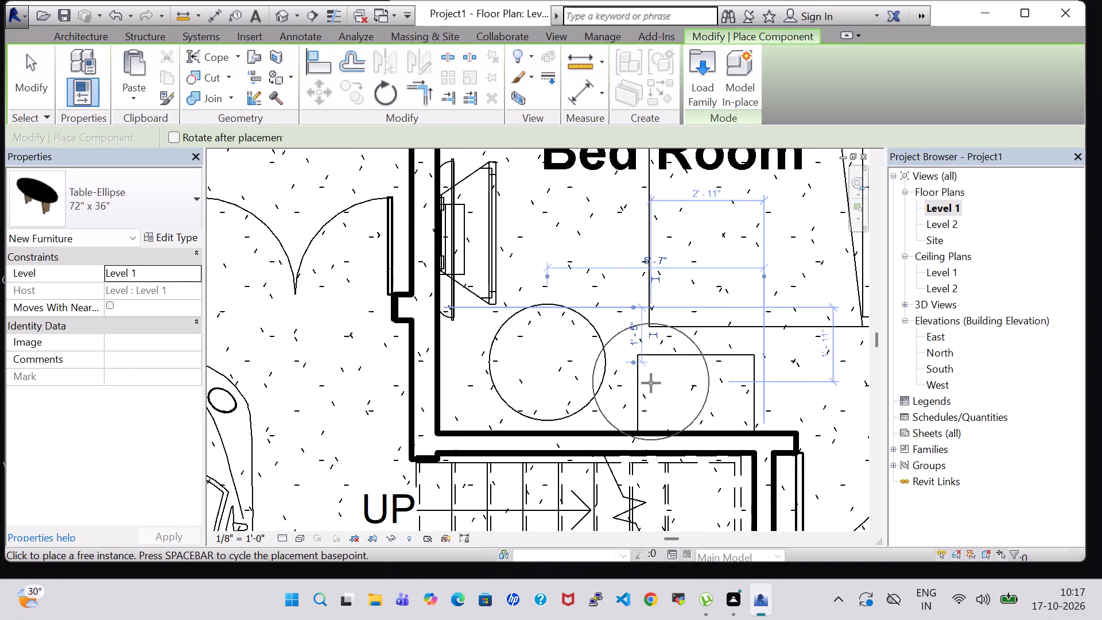
key("Escape")
key("Escape")
Nudge the Bed Room's TV Stand and 50" flat screen TV along the wall toward the Toilet, away from the round table.
scroll(602, 321, "down", 3)
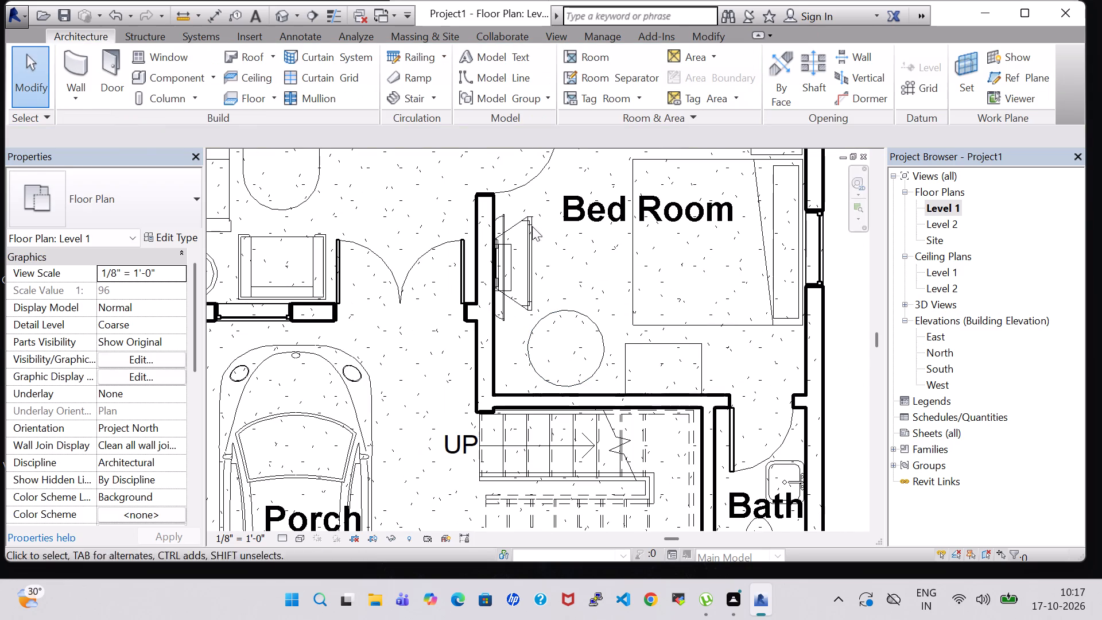
left_click(522, 229)
key("Up")
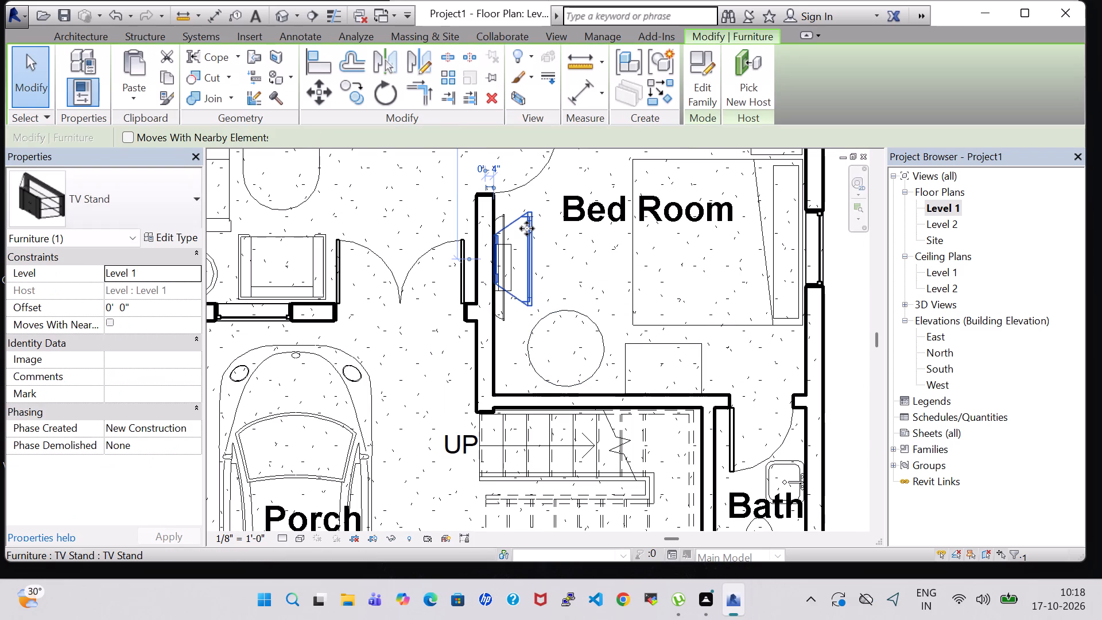
left_click(502, 219)
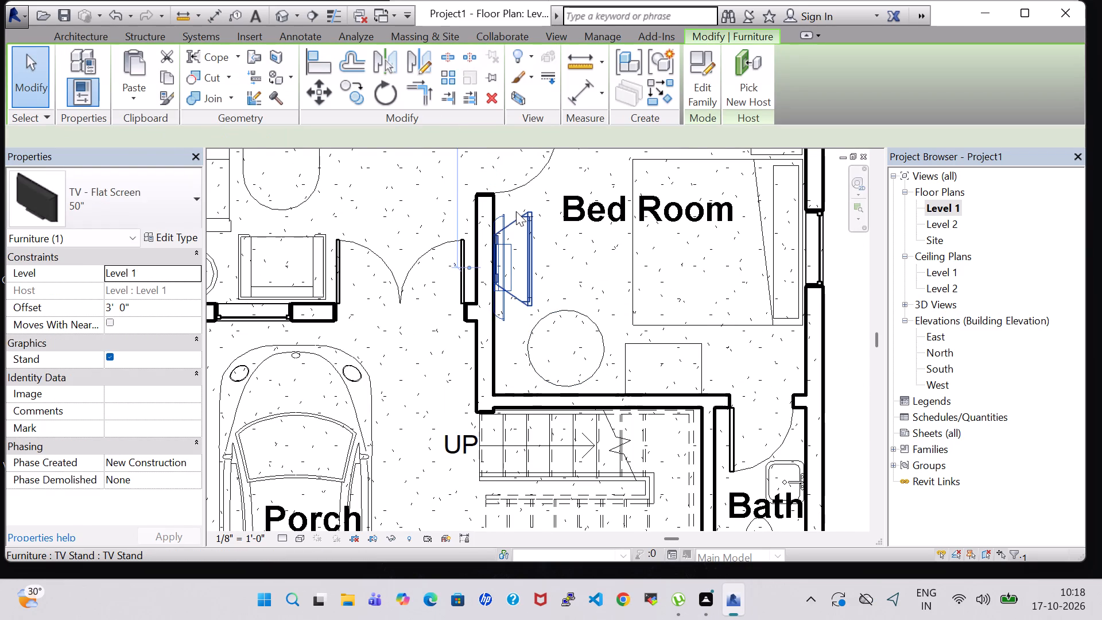
key("Up")
key("Up")
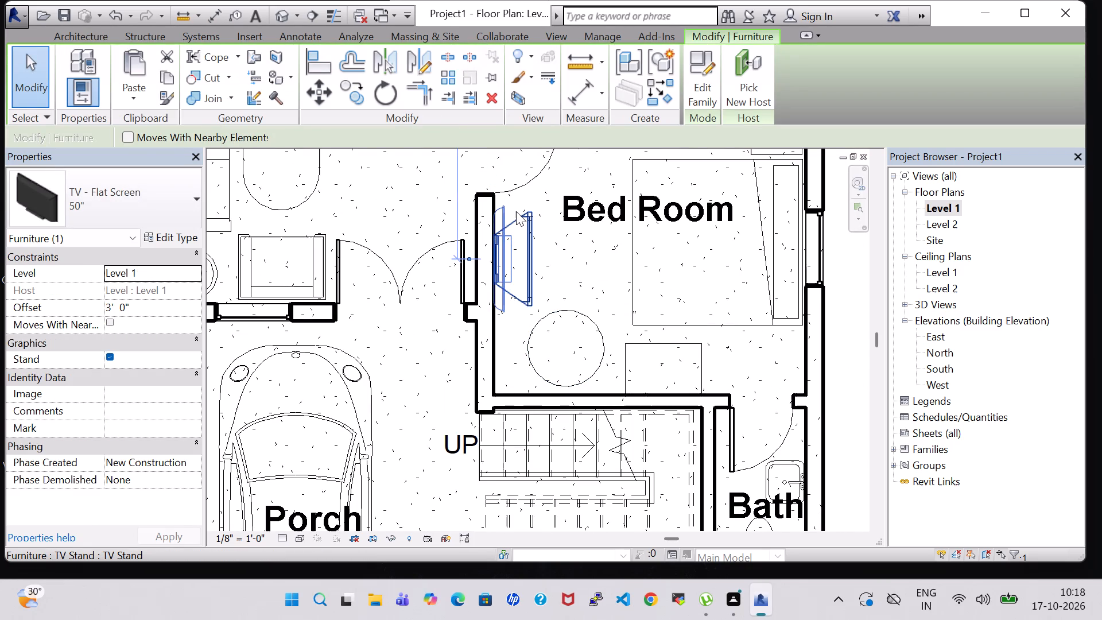
Nudge the Bed Room's round table slightly toward the staircase wall.
left_click(592, 311)
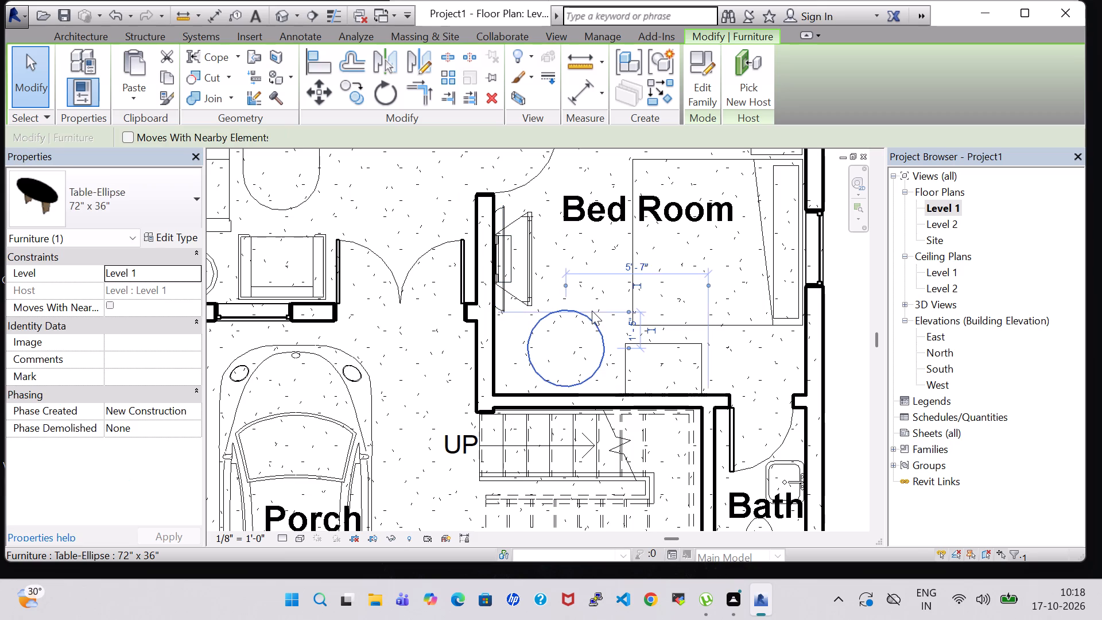
key("Down")
key("Down")
key("Up")
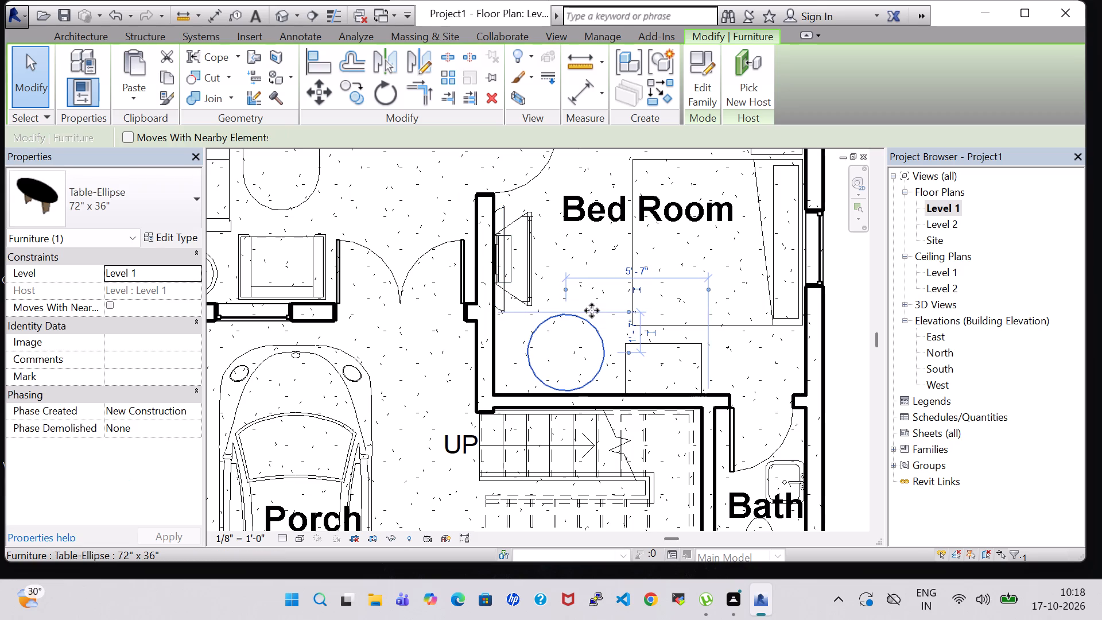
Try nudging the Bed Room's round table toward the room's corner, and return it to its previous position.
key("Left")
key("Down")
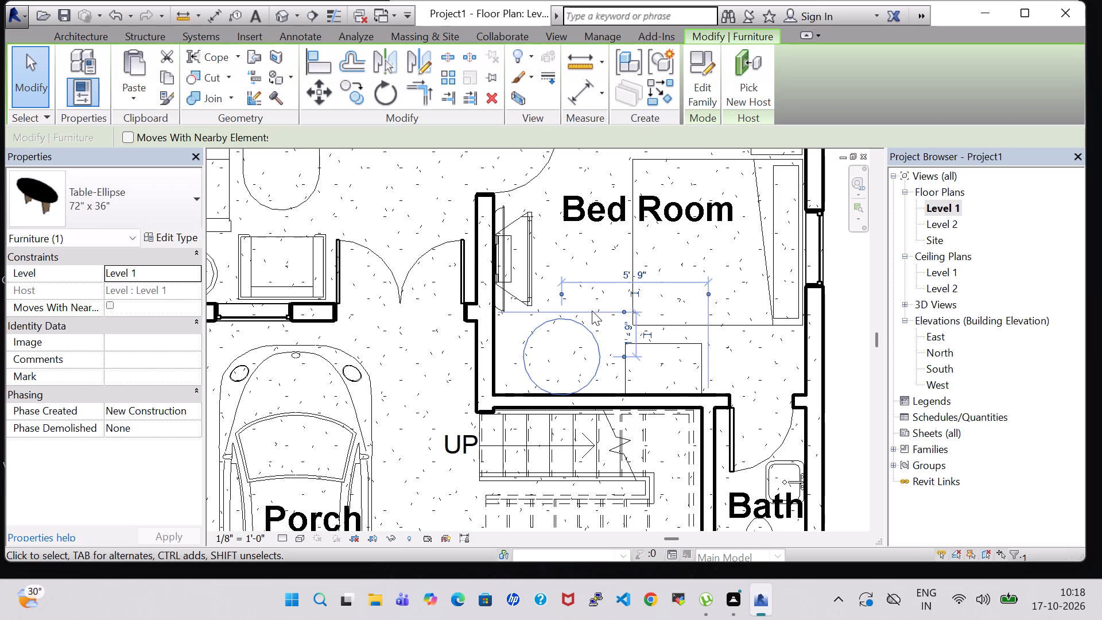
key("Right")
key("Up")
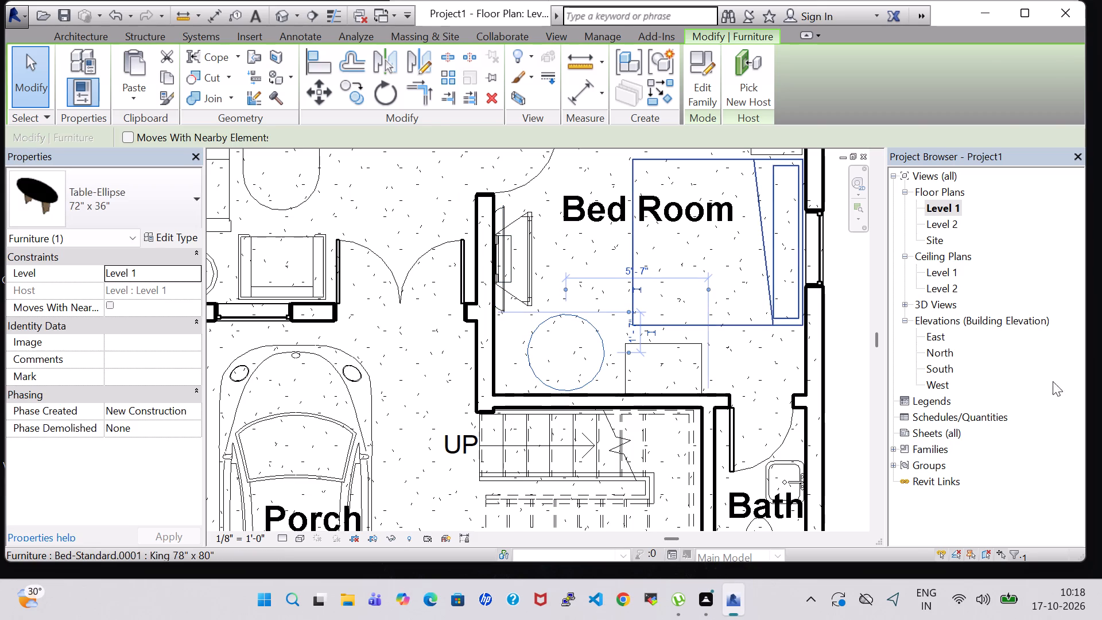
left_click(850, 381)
Place an 18" x 36" Mirror-Ellipse on the Bed Room's staircase wall behind the round table, about 3' 2" from the TV-side wall.
left_click(162, 82)
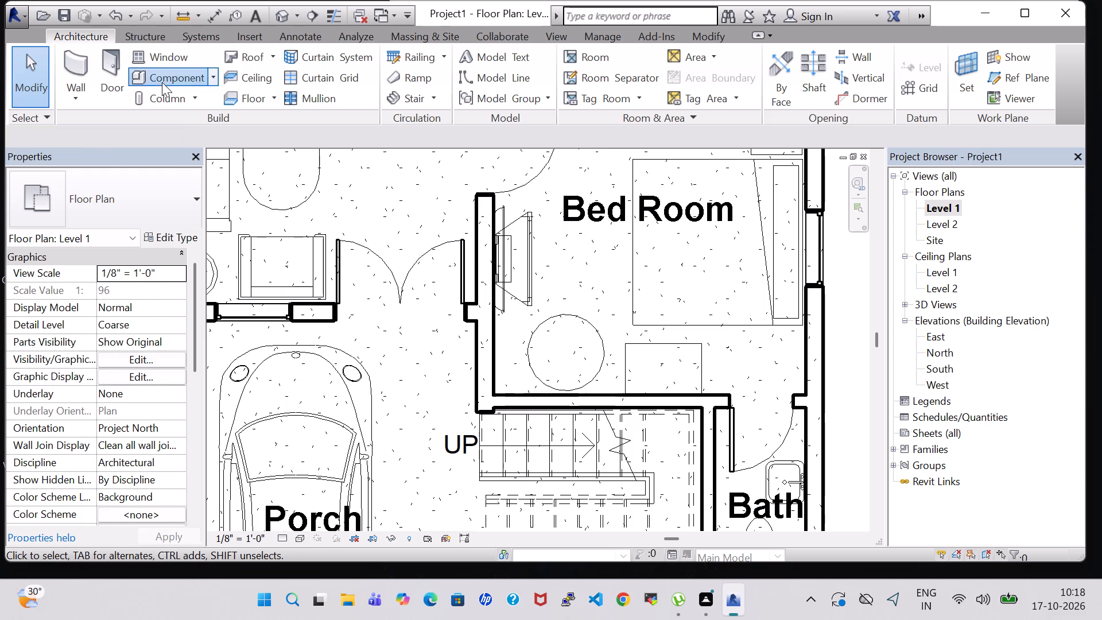
left_click(152, 187)
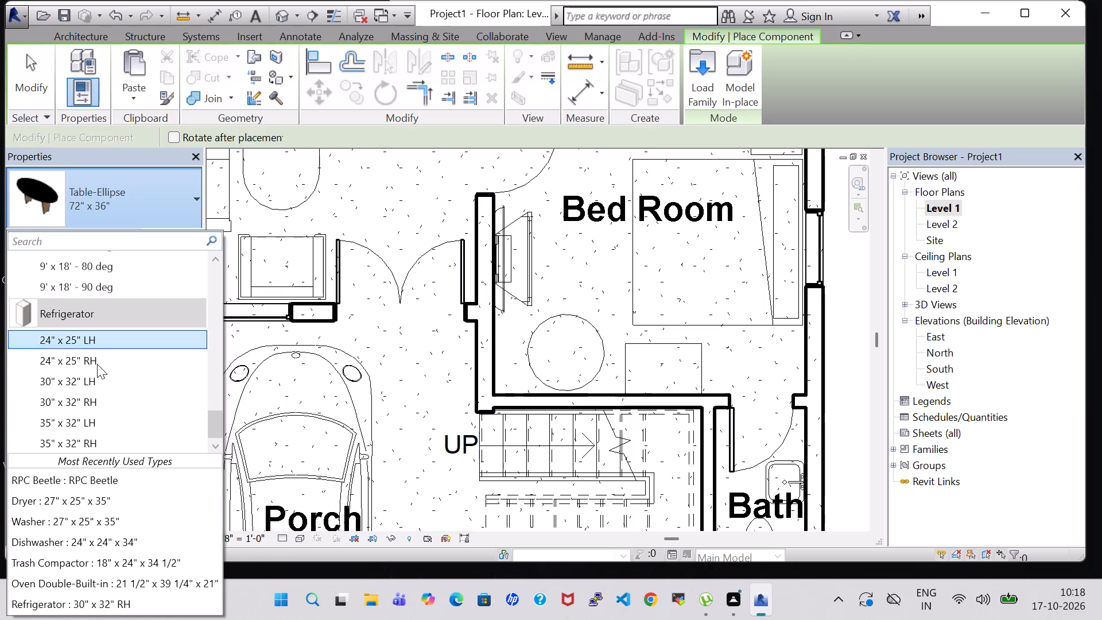
scroll(111, 409, "up", 9)
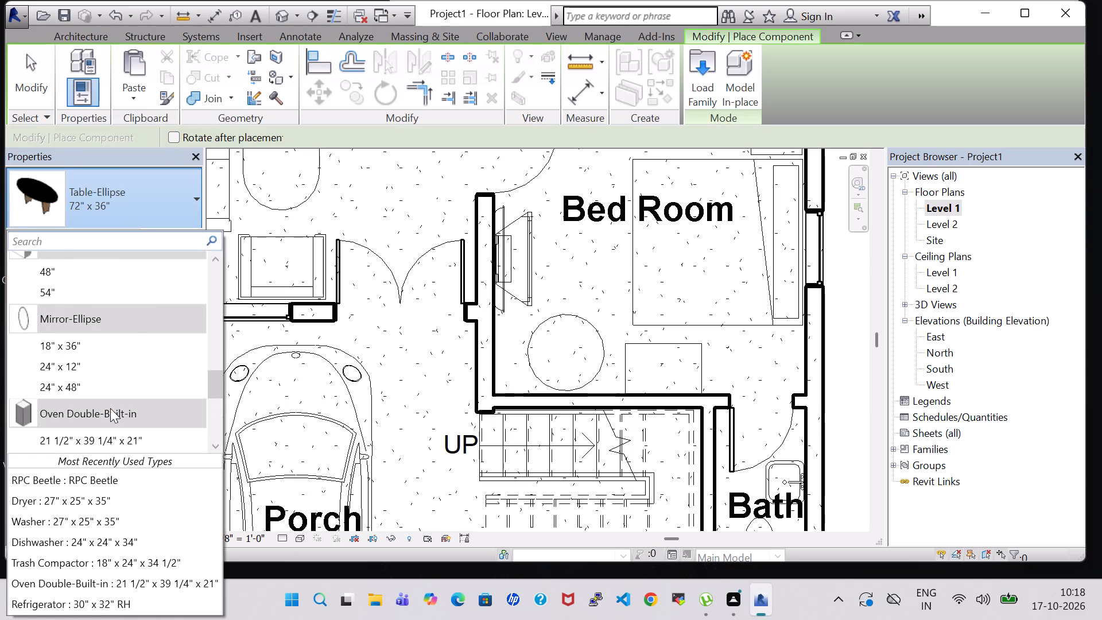
scroll(110, 408, "up", 2)
scroll(107, 408, "down", 2)
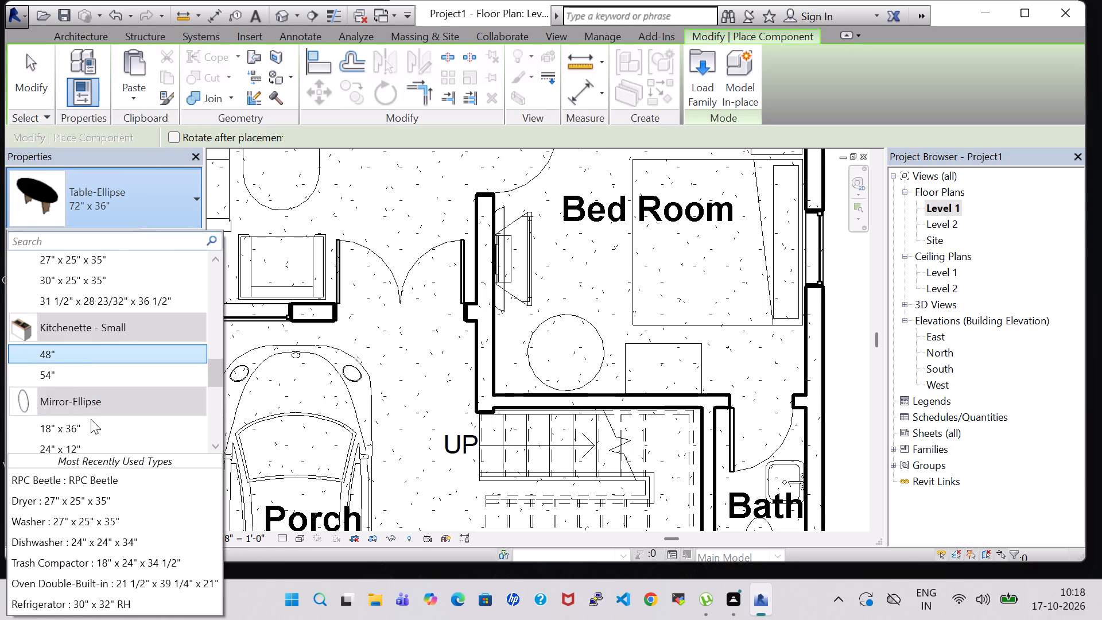
left_click(88, 429)
scroll(588, 386, "up", 3)
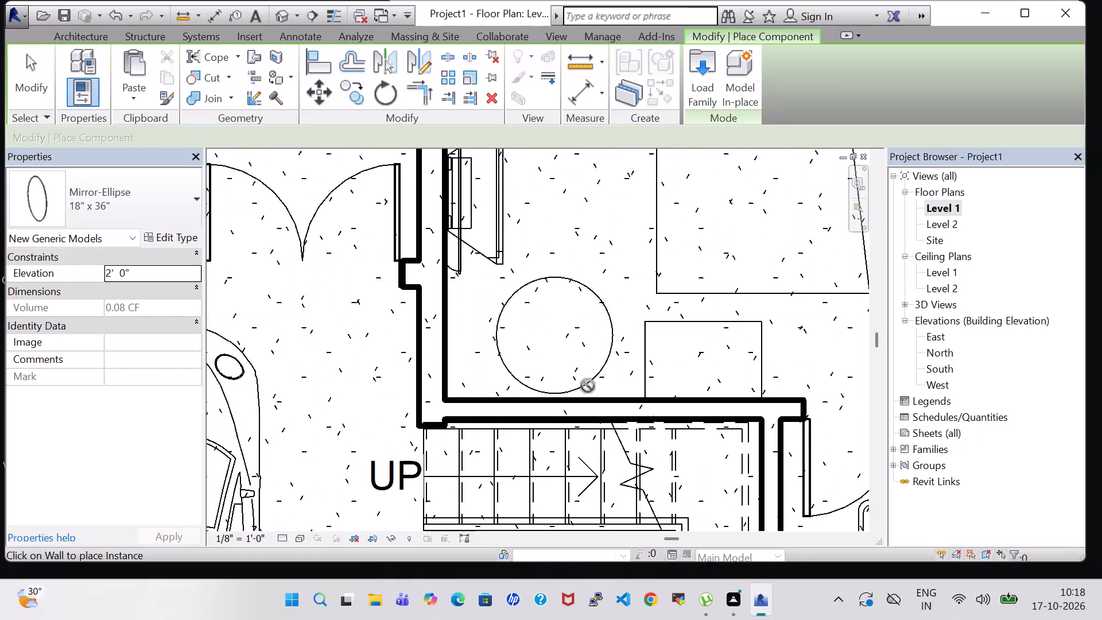
scroll(588, 386, "up", 4)
left_click(531, 406)
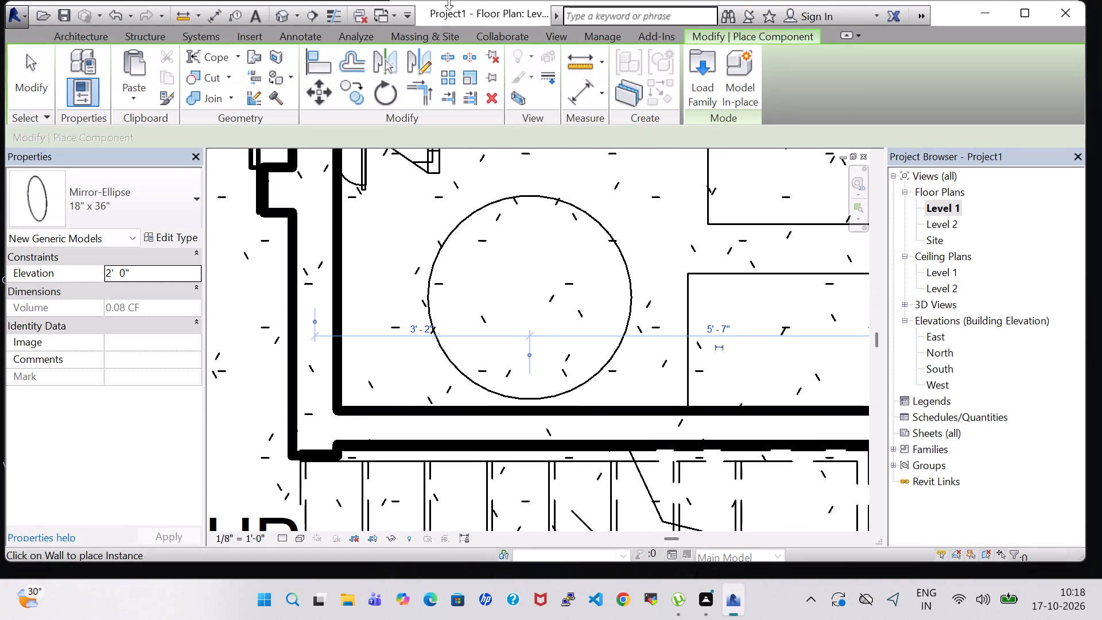
In the 3D view, raise the Bed Room's ellipse mirror above the round table to an elevation of 3' 6".
left_click(278, 15)
scroll(556, 184, "down", 2)
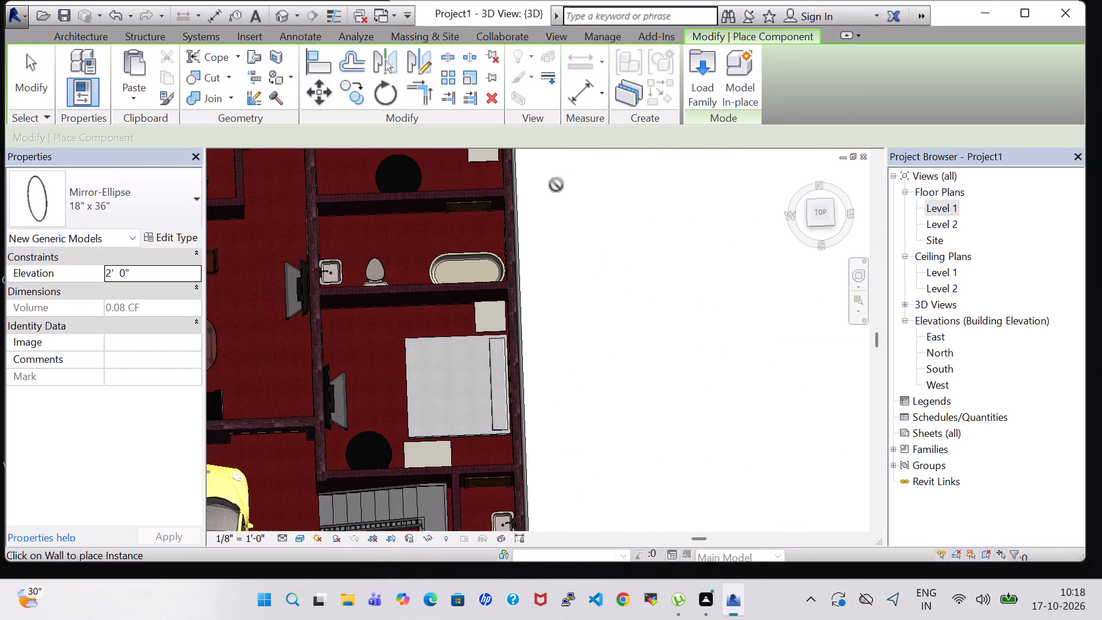
middle_click_drag(568, 289, 835, 342, "shift")
scroll(573, 292, "down", 1, "shift")
middle_click_drag(704, 393, 796, 246, "shift")
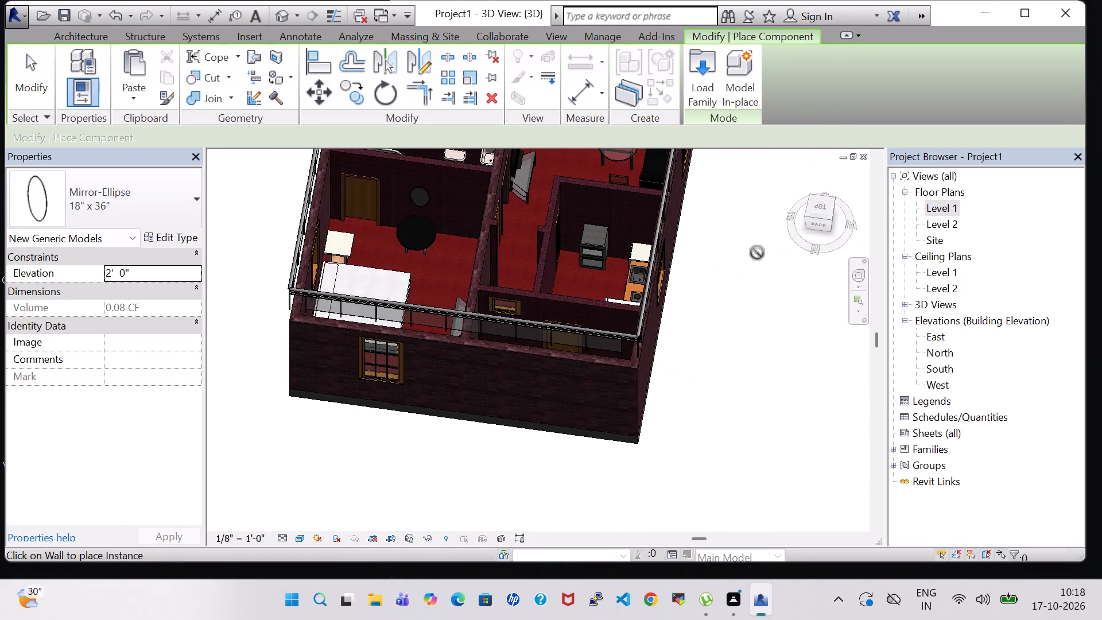
middle_click_drag(757, 253, 843, 423)
scroll(576, 262, "up", 5)
middle_click_drag(568, 247, 566, 382)
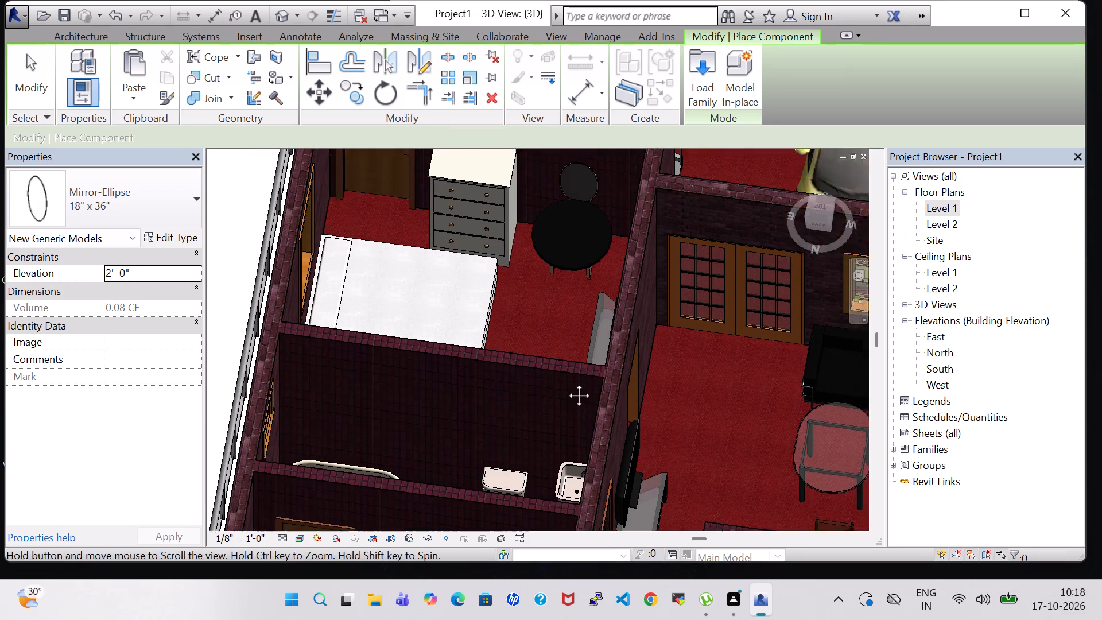
middle_click_drag(566, 382, 569, 419)
middle_click_drag(560, 396, 585, 344, "shift")
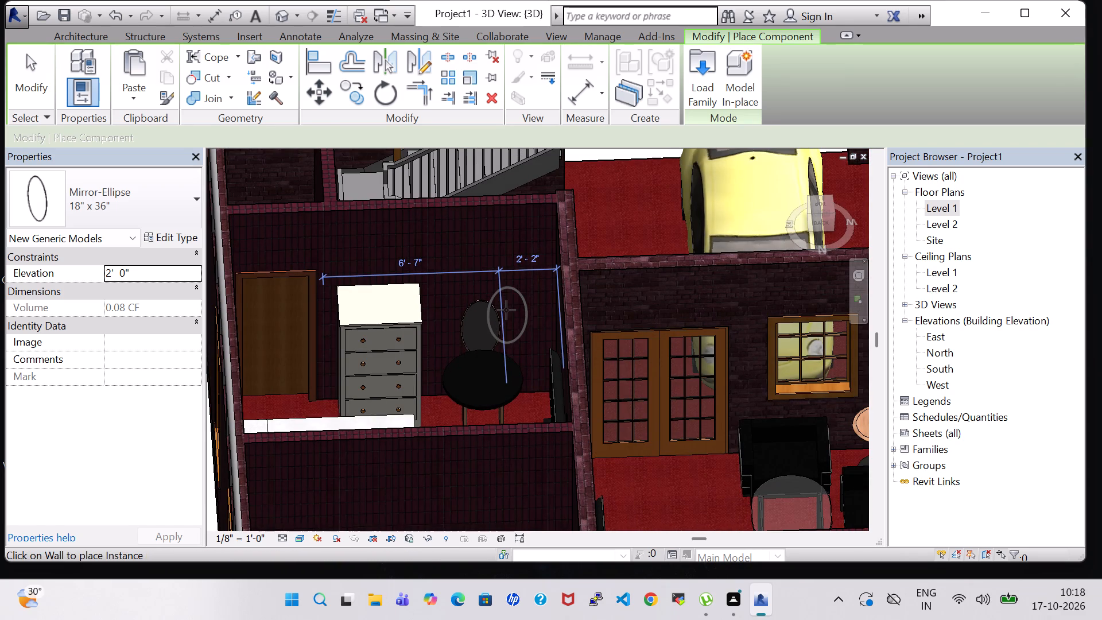
key("Escape")
key("Escape")
left_click(488, 308)
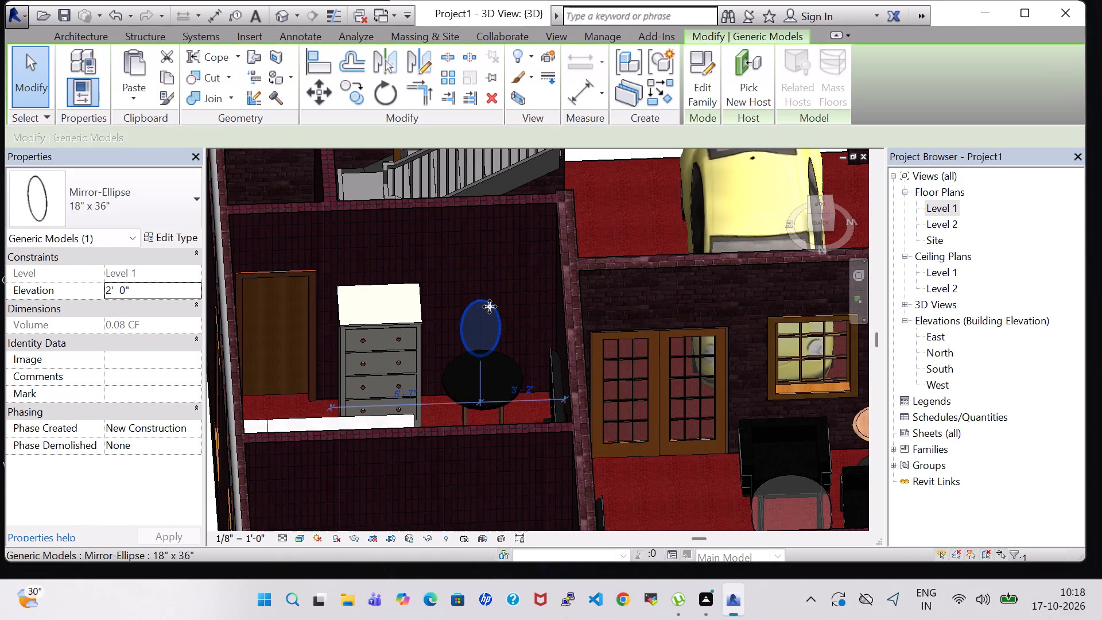
key("Up")
key("Up")
key("Up")
key("Up")
key("Up")
key("Up")
key("Up")
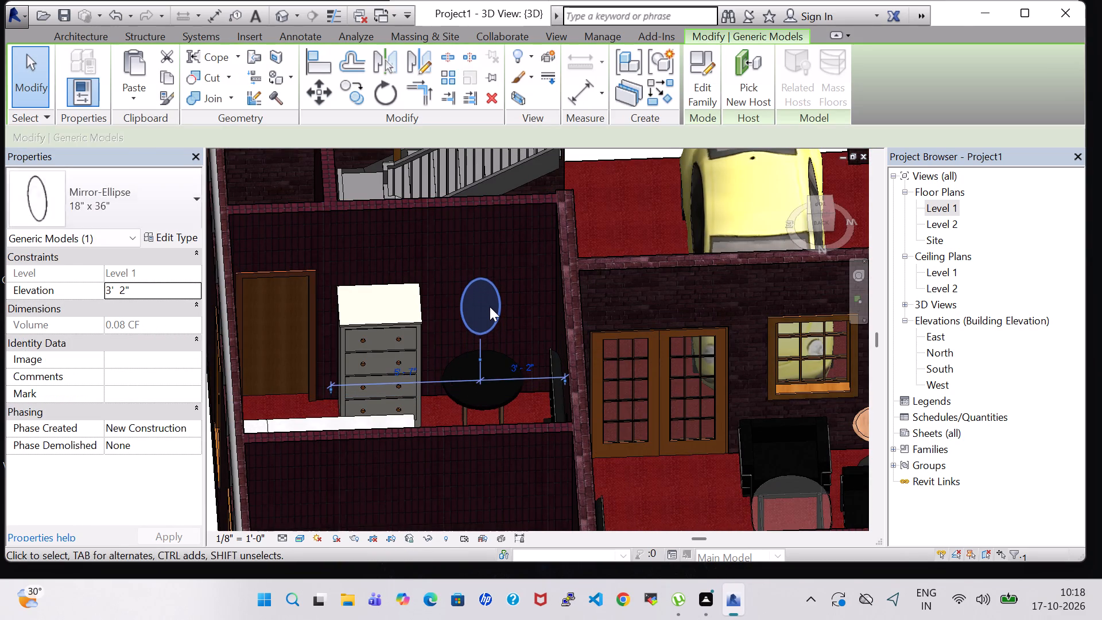
key("Up")
key("Up")
Examine the Bed Room mirror and the whole house in 3D from the front, side and back.
scroll(618, 382, "down", 2)
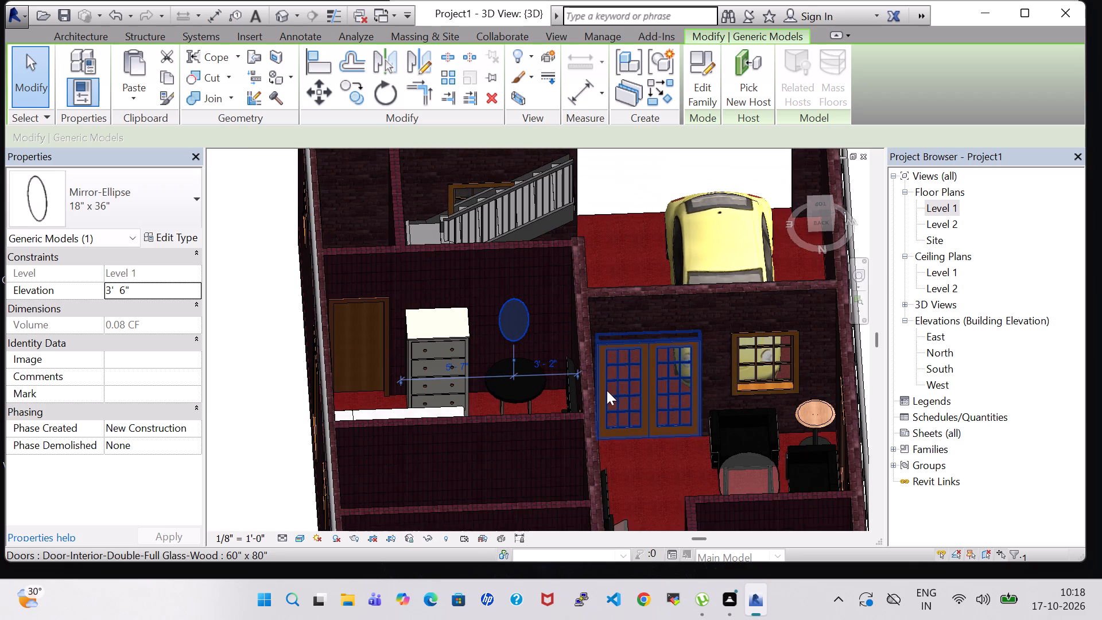
middle_click_drag(240, 376, 269, 403, "shift")
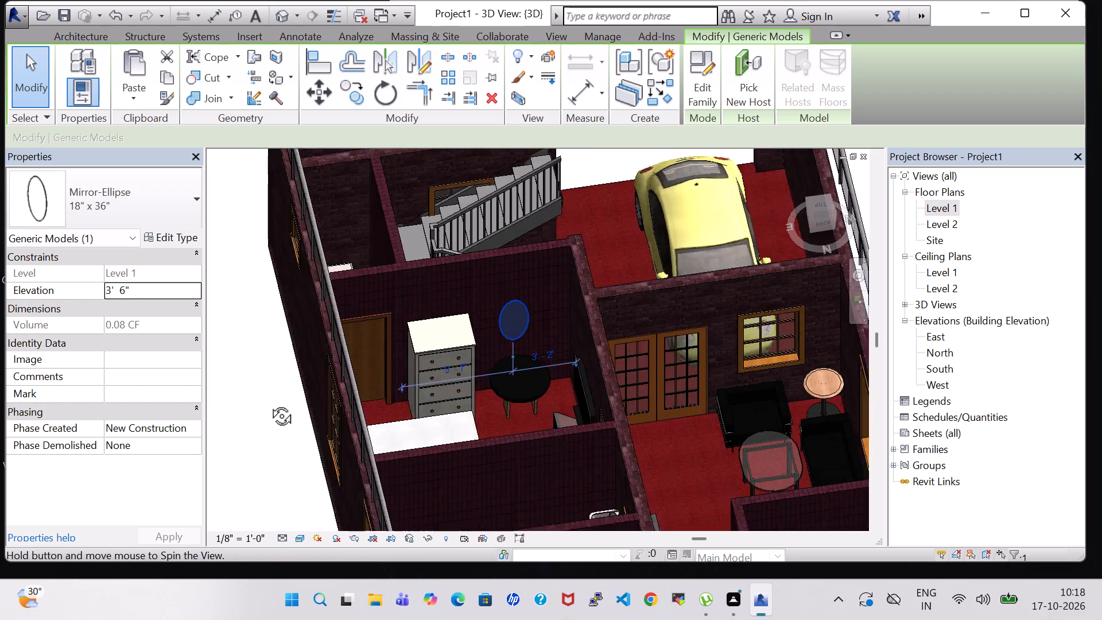
middle_click_drag(269, 403, 433, 443, "shift")
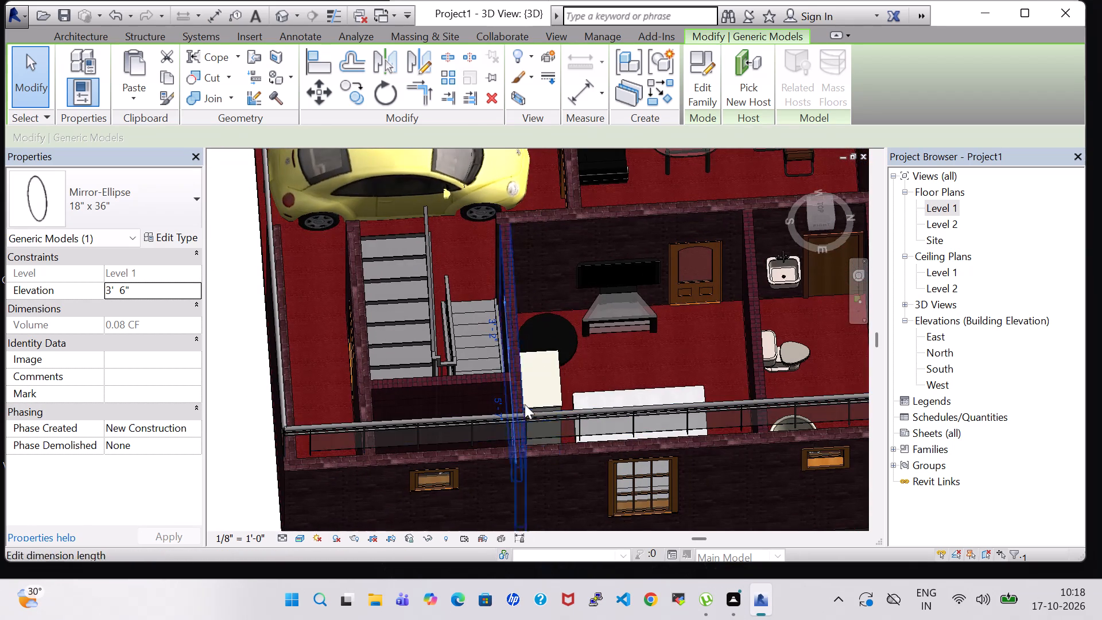
middle_click_drag(643, 365, 618, 356, "shift")
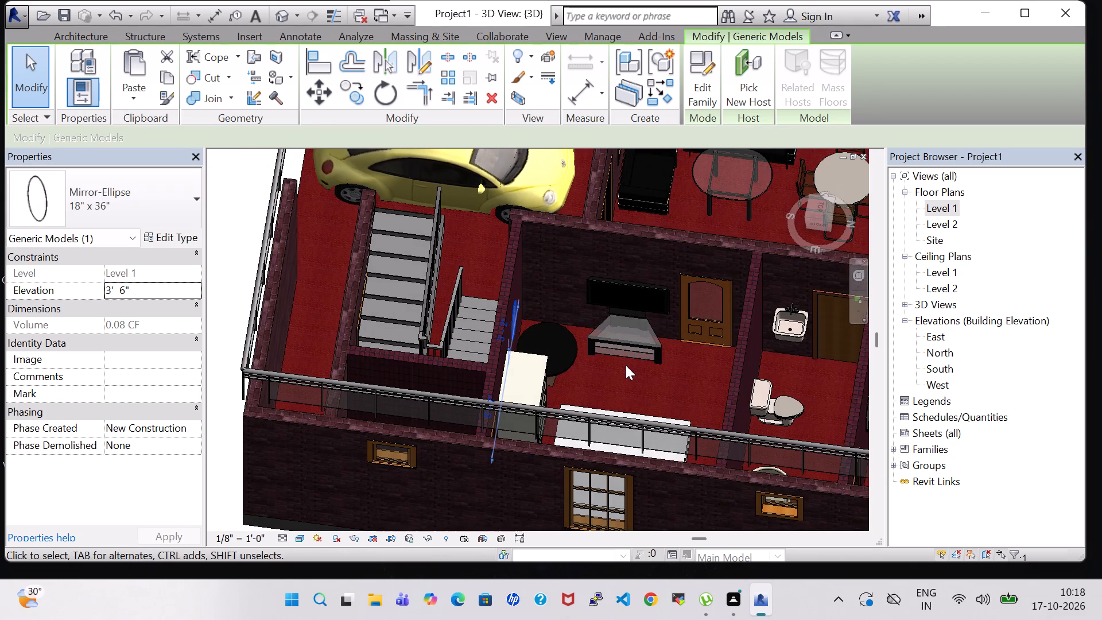
middle_click_drag(626, 365, 544, 353, "shift")
middle_click_drag(576, 435, 486, 416, "shift")
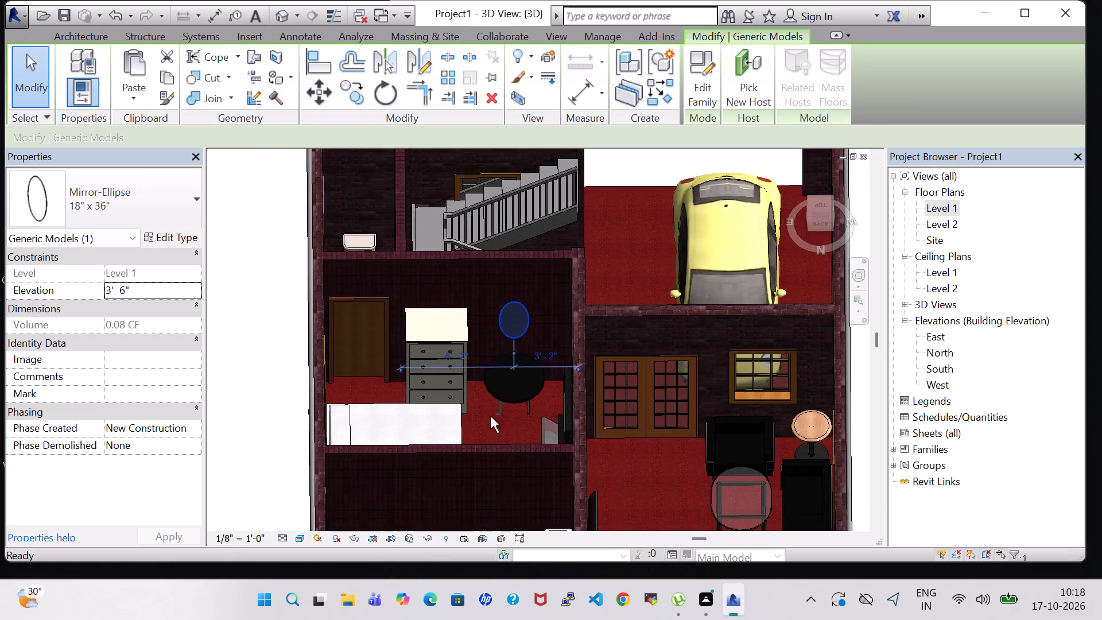
scroll(515, 416, "down", 4)
middle_click_drag(606, 454, 610, 356, "shift")
middle_click_drag(769, 412, 736, 274)
middle_click_drag(723, 362, 637, 393, "shift")
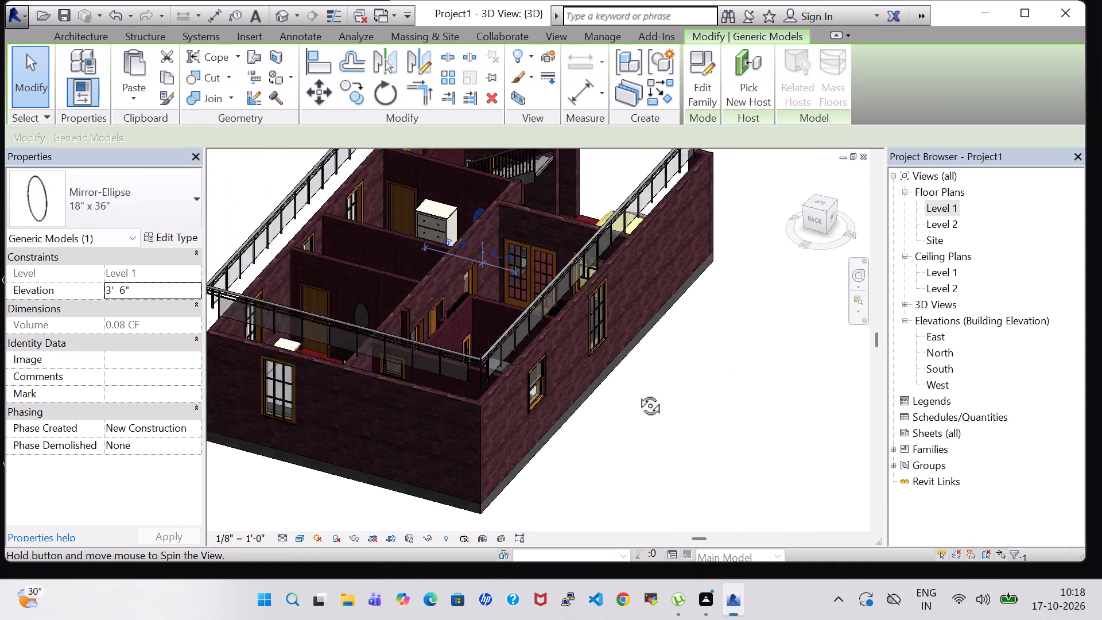
middle_click_drag(637, 393, 575, 404, "shift")
middle_click_drag(706, 432, 522, 420, "shift")
middle_click_drag(553, 407, 507, 372, "shift")
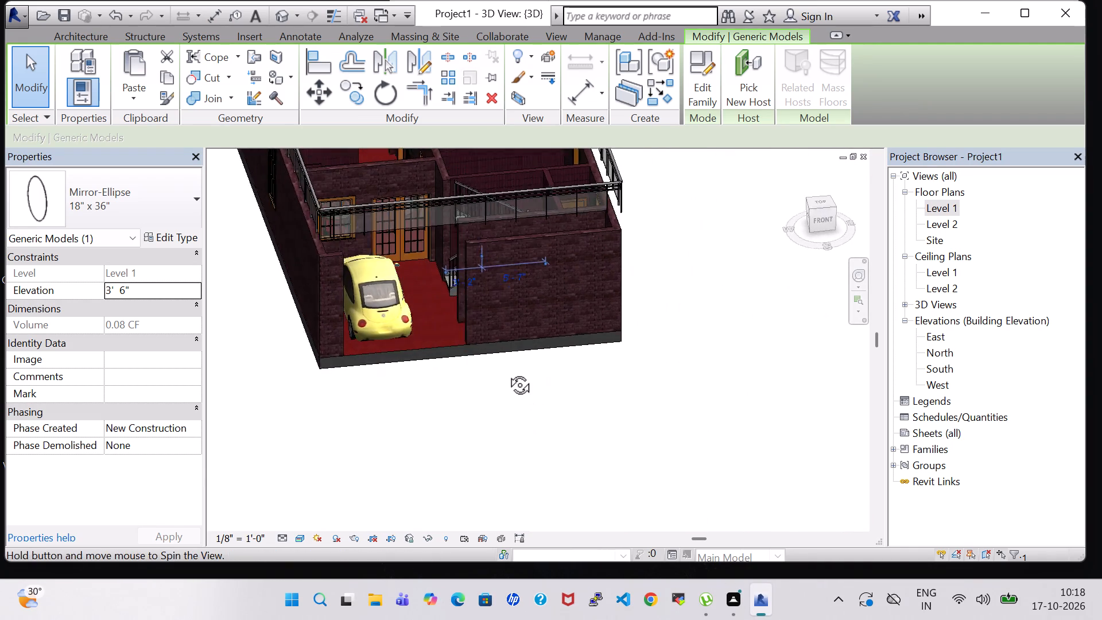
middle_click_drag(507, 372, 501, 368, "shift")
middle_click_drag(501, 368, 543, 478)
middle_click_drag(686, 375, 686, 309, "shift")
scroll(686, 375, "down", 1, "shift")
middle_click_drag(686, 306, 713, 420)
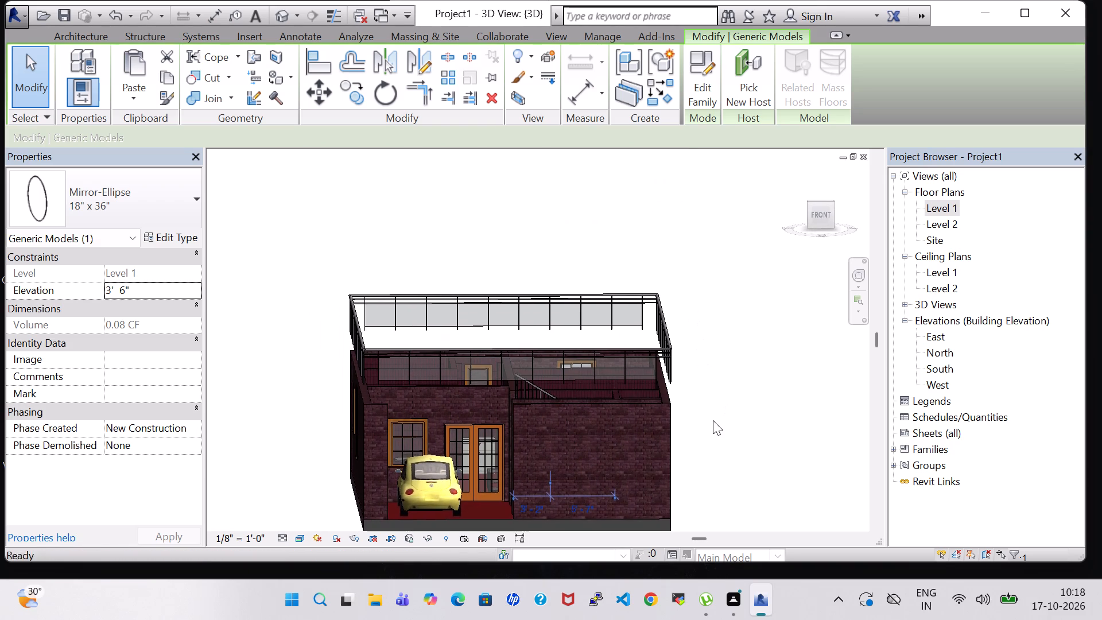
scroll(713, 420, "up", 1)
middle_click_drag(713, 420, 738, 346)
middle_click_drag(738, 346, 727, 344, "shift")
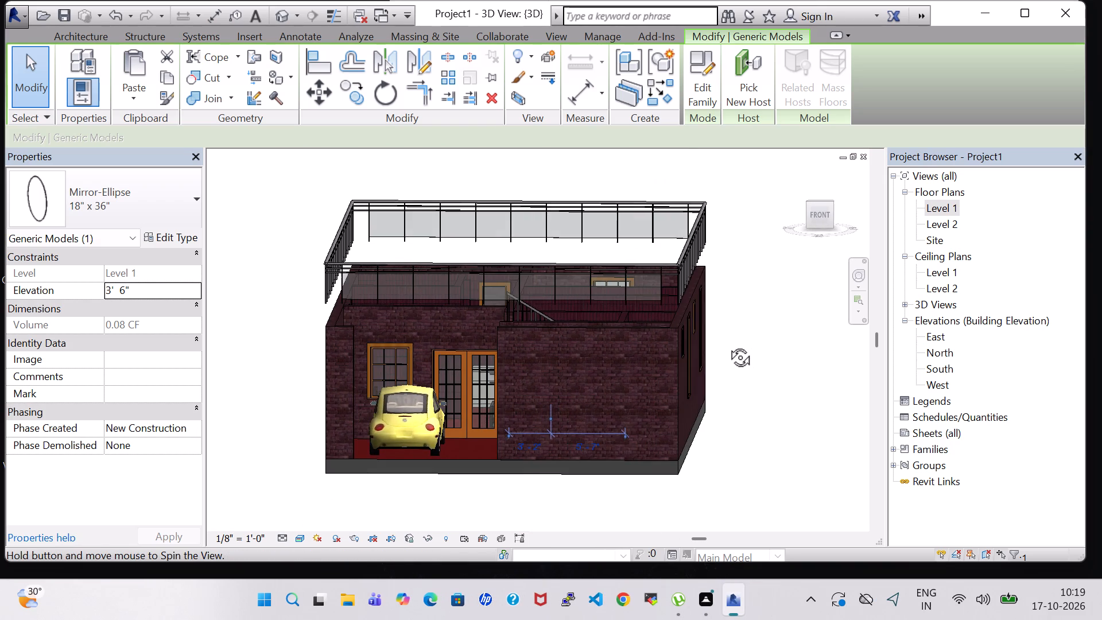
middle_click_drag(727, 344, 736, 339, "shift")
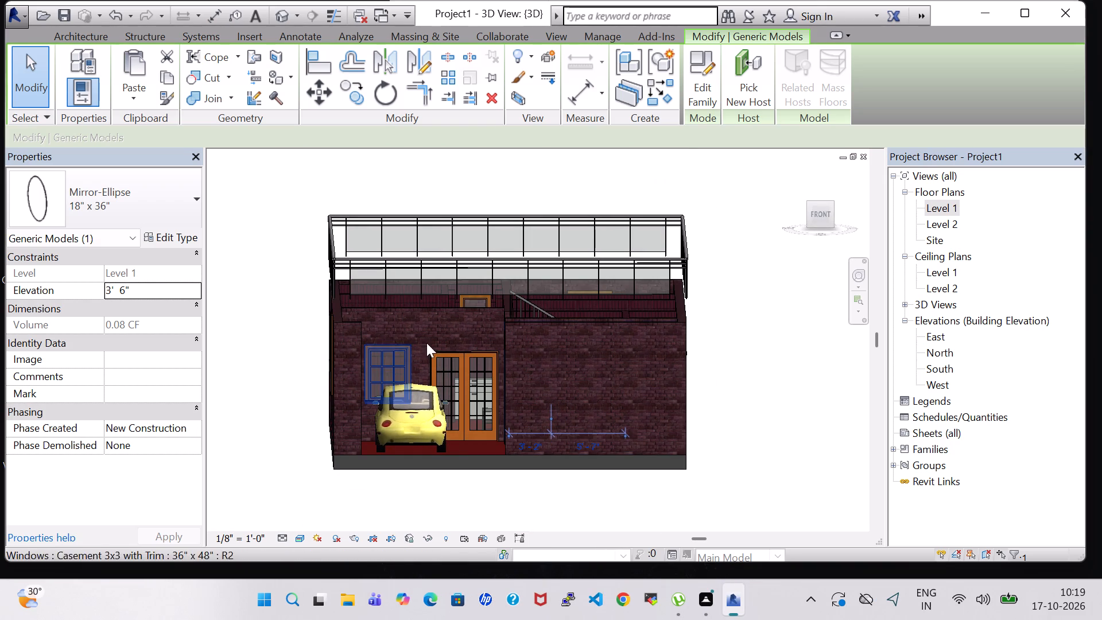
middle_click_drag(793, 315, 784, 432, "shift")
middle_click_drag(719, 460, 774, 466, "shift")
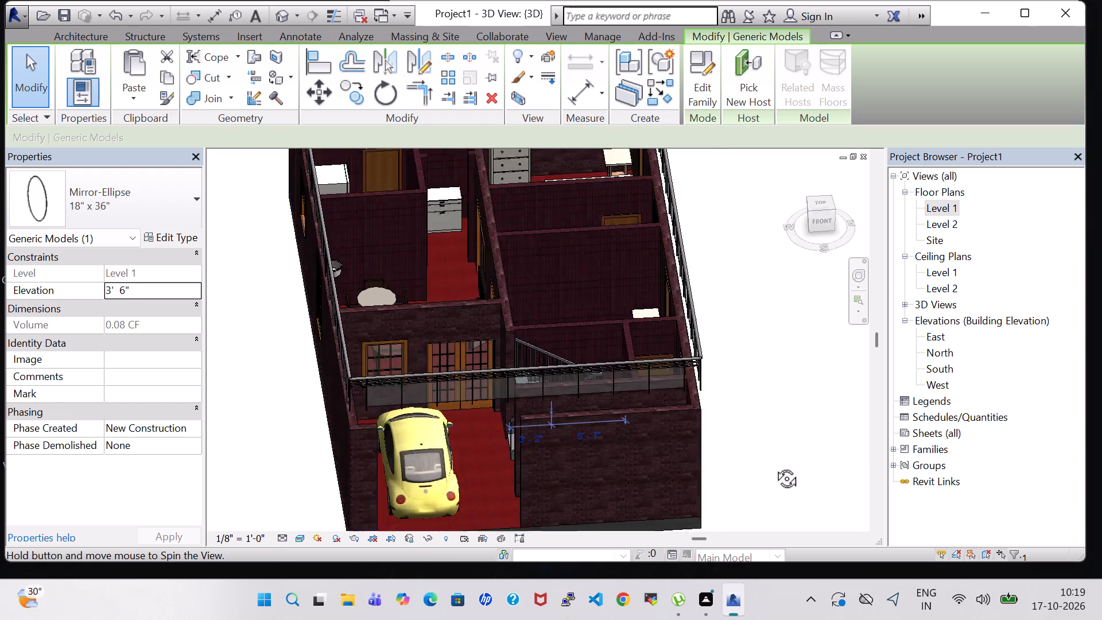
middle_click_drag(774, 466, 870, 446, "shift")
middle_click_drag(738, 460, 766, 468, "shift")
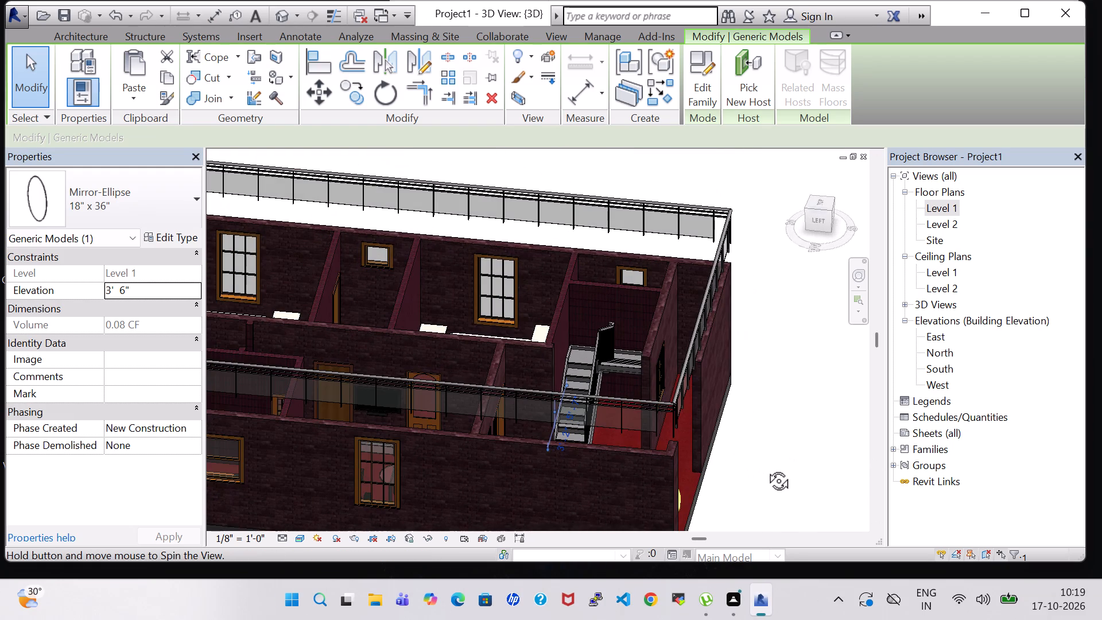
middle_click_drag(766, 468, 766, 472, "shift")
middle_click_drag(766, 472, 641, 457, "shift")
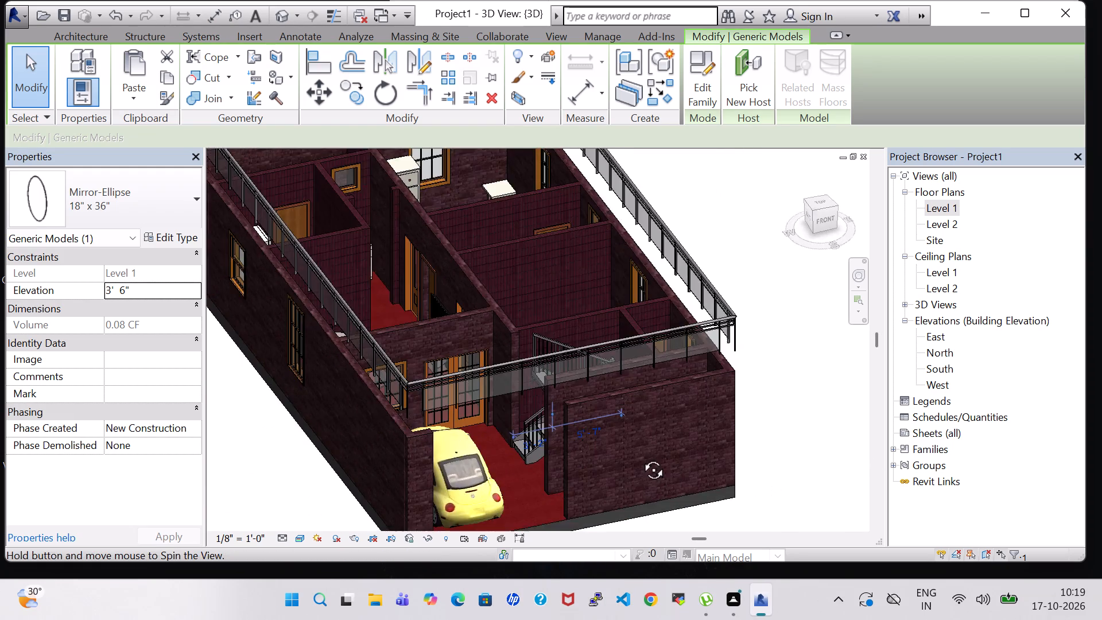
middle_click_drag(641, 457, 840, 428, "shift")
middle_click_drag(725, 522, 808, 467, "shift")
middle_click_drag(721, 484, 765, 489, "shift")
scroll(765, 489, "down", 1, "shift")
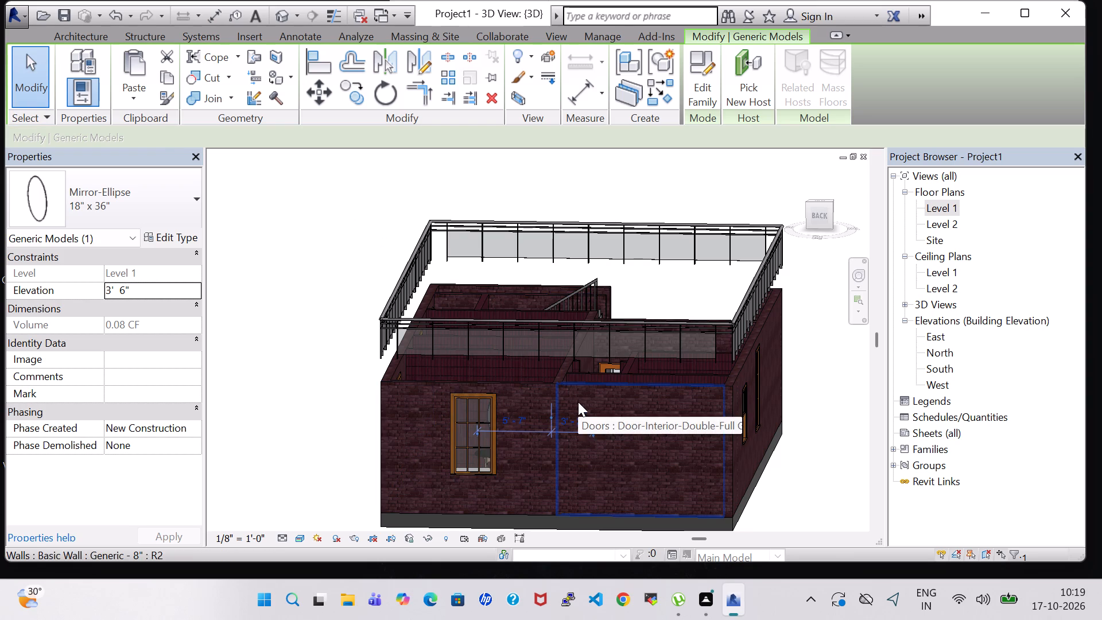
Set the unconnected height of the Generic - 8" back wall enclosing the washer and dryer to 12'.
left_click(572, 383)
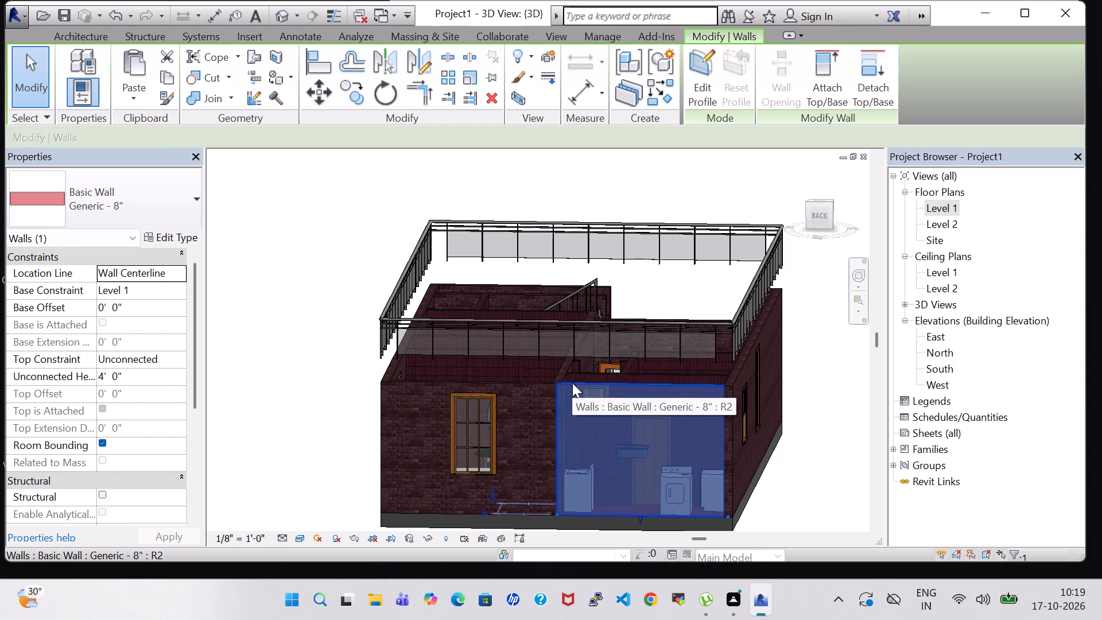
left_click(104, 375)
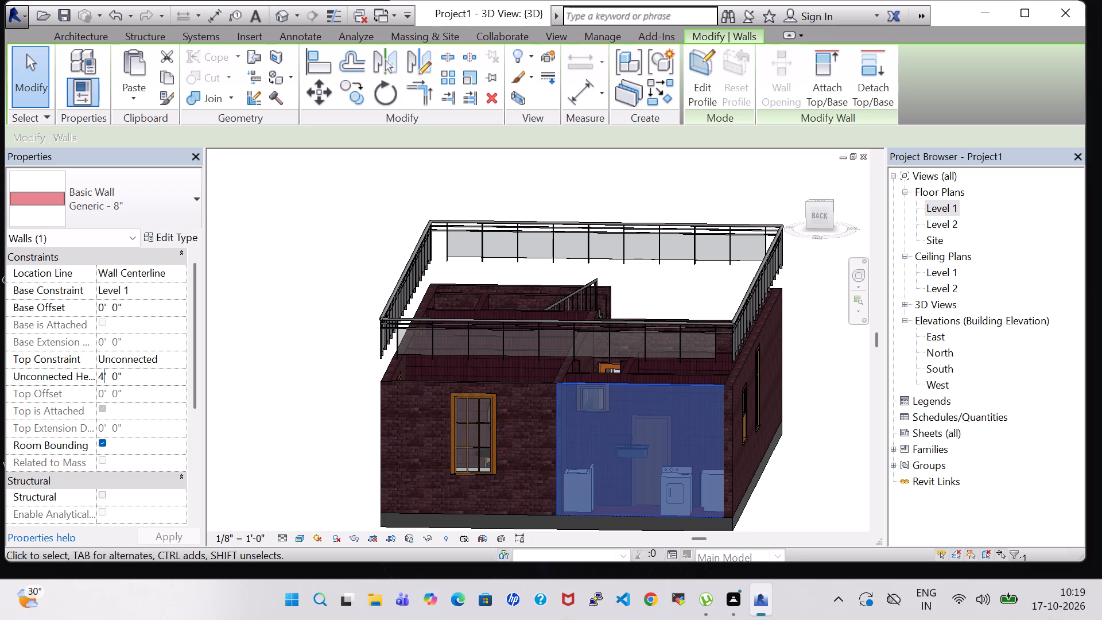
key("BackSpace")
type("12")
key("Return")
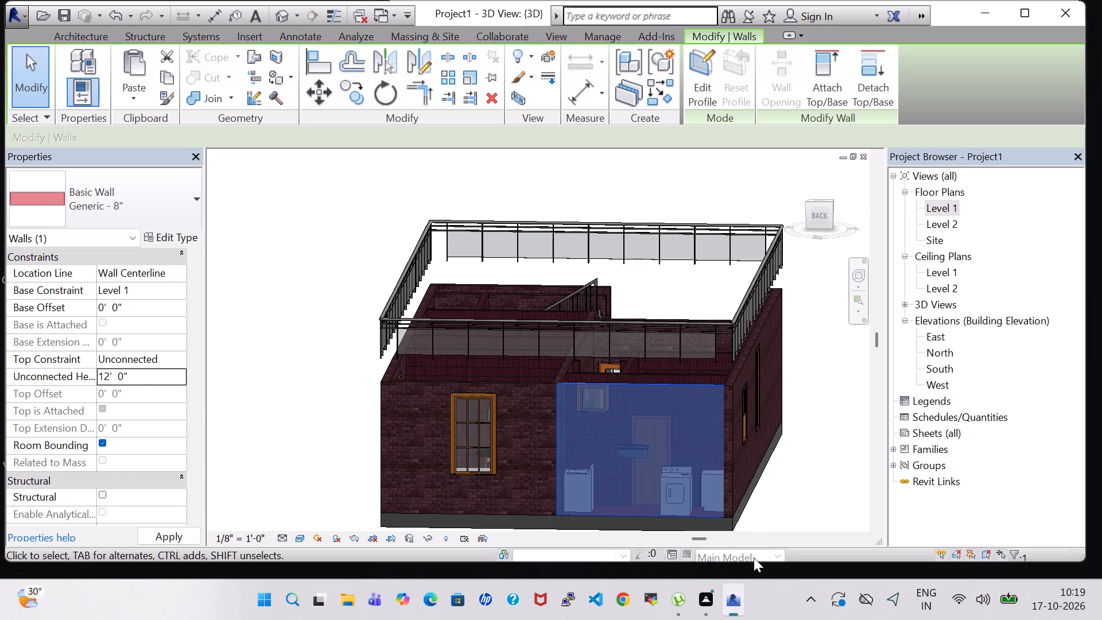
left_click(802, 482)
Delete the Generic - 8" back wall that encloses the washer and dryer area, and dismiss the warning.
left_click(649, 396)
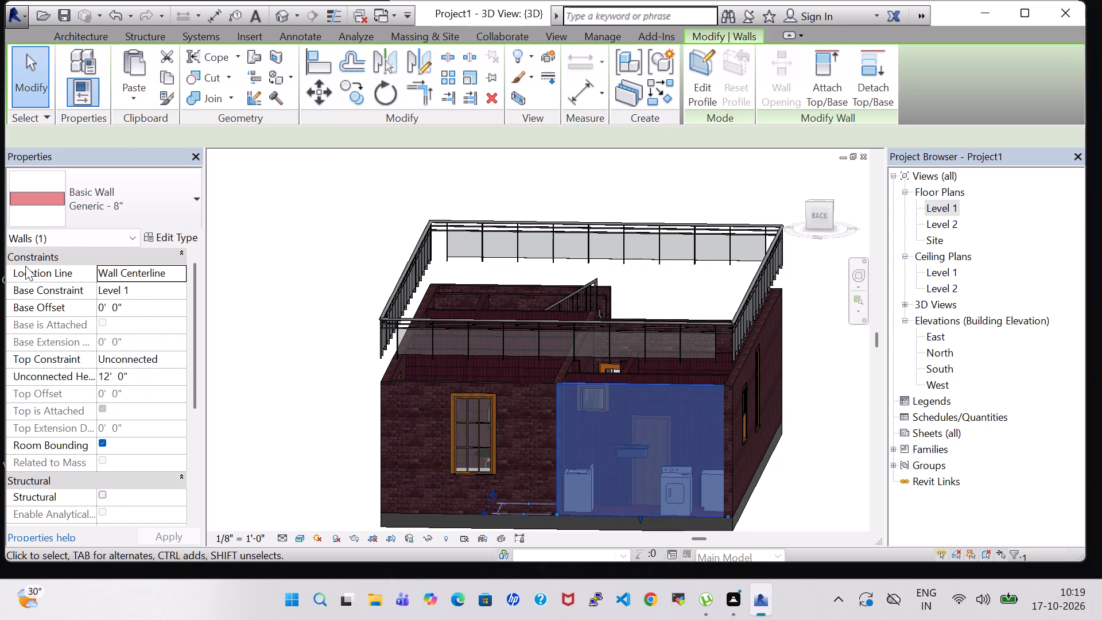
left_click(111, 371)
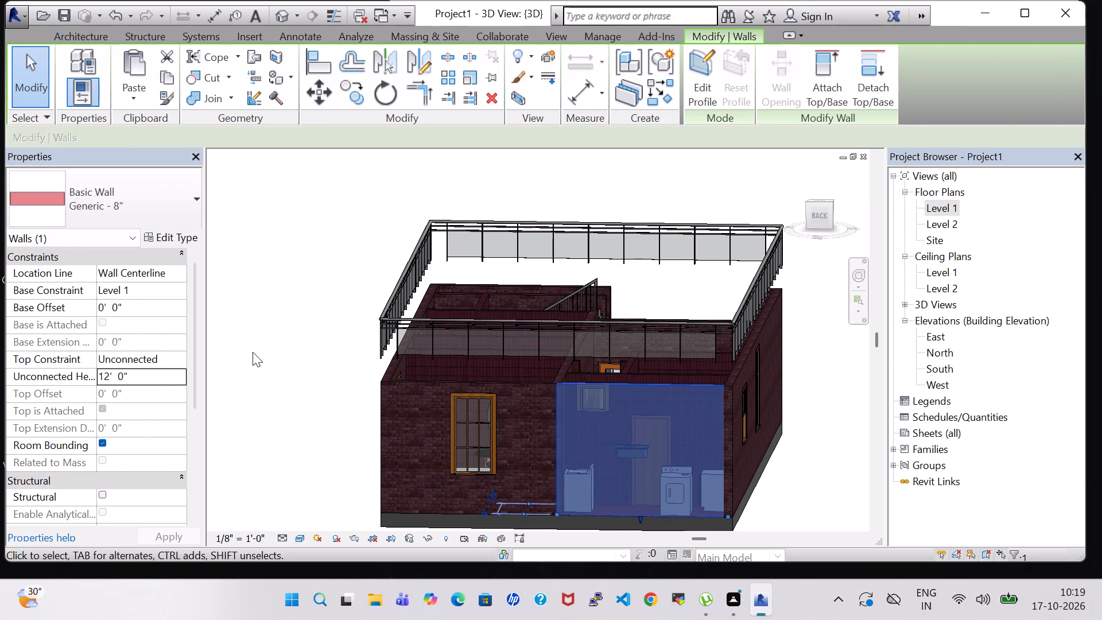
key("BackSpace")
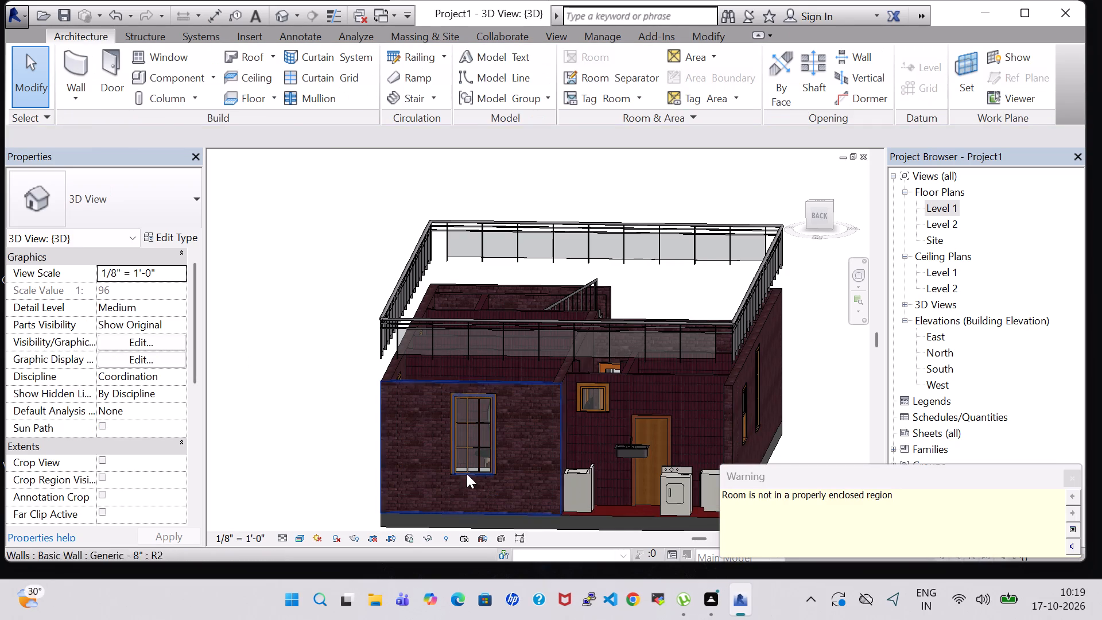
left_click(1068, 479)
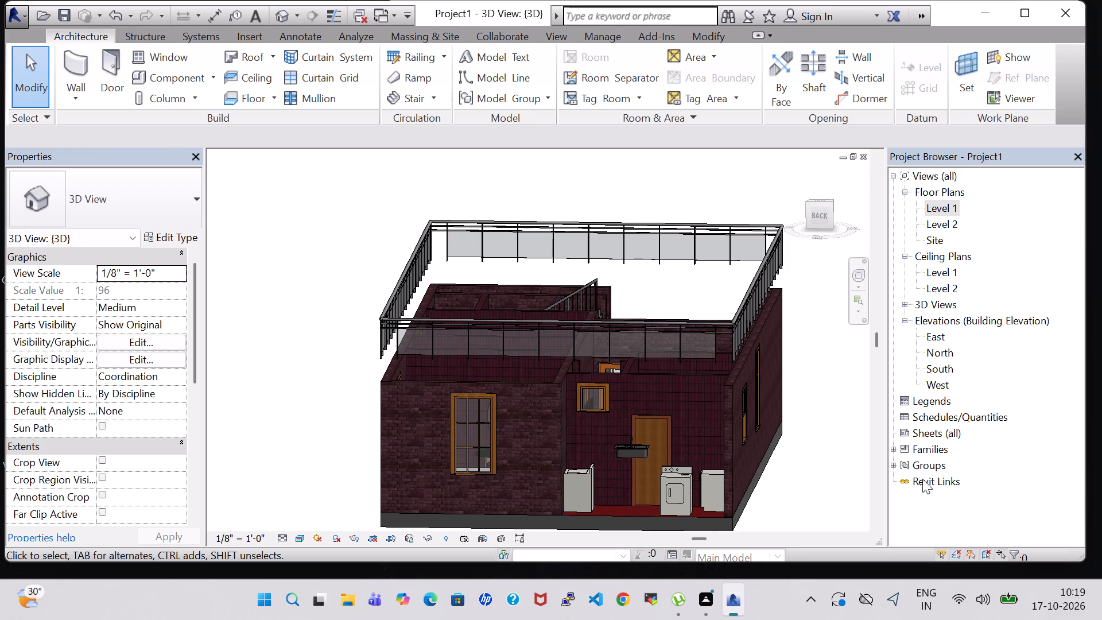
Undo the deletion of the Generic - 8" back wall enclosing the washer and dryer.
key("ctrl+z")
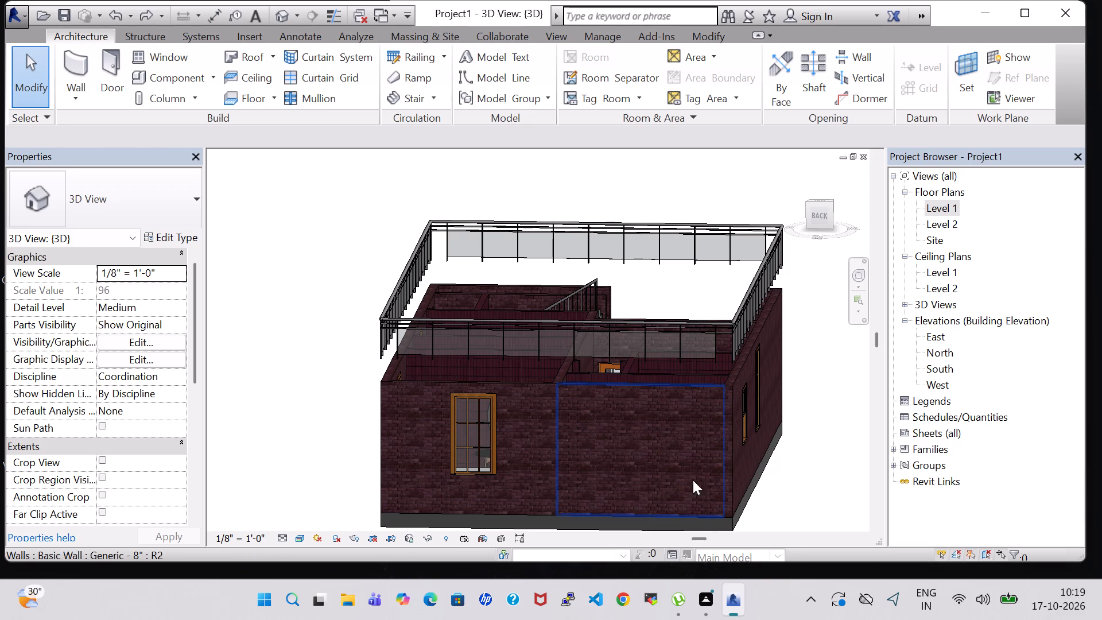
Set the unconnected height of the Generic - 8" back wall enclosing the washer and dryer to 10'.
left_click(686, 393)
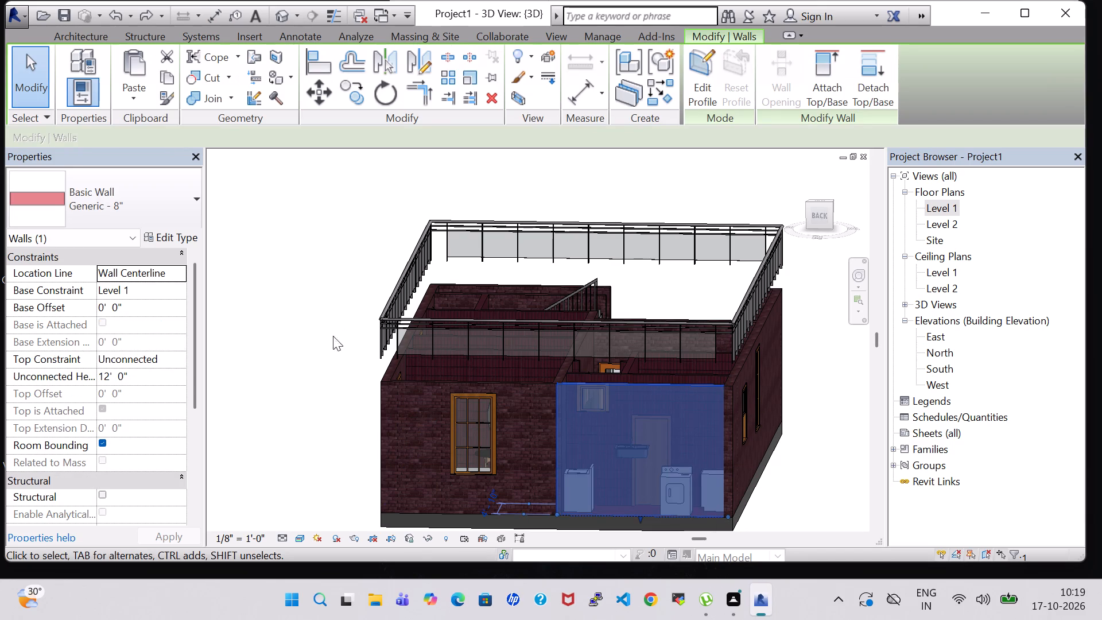
left_click(109, 379)
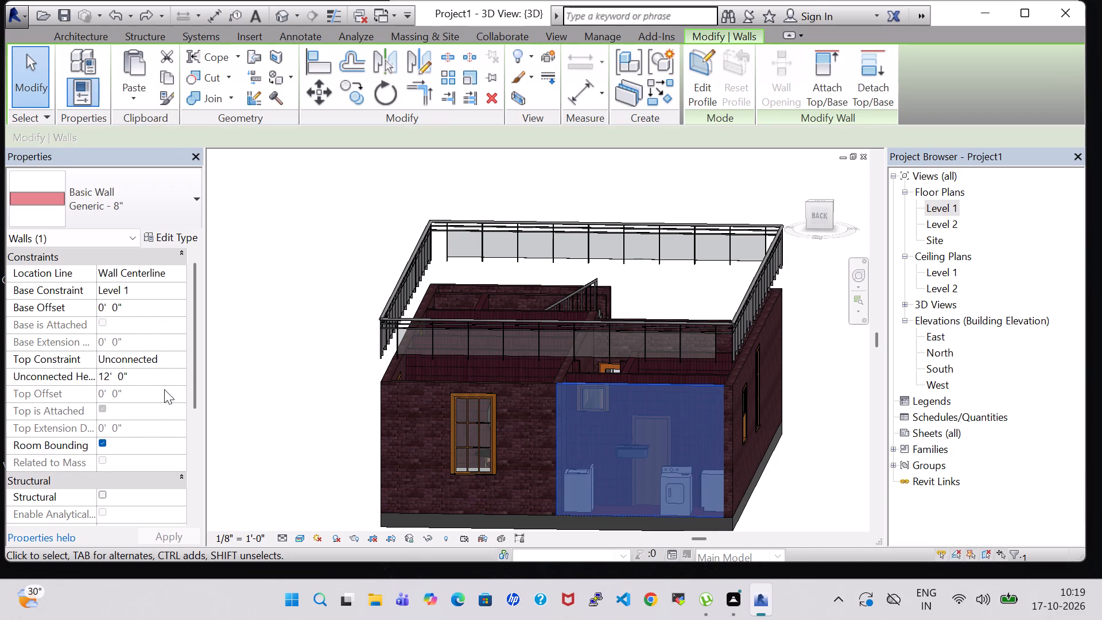
key("Right")
key("BackSpace")
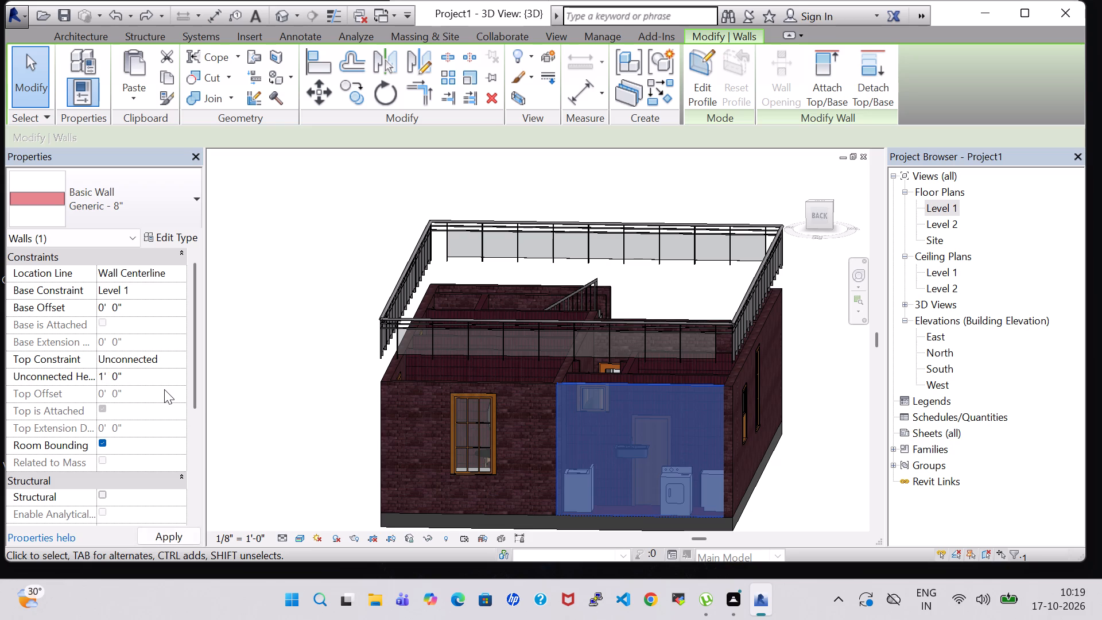
key("0")
key("Return")
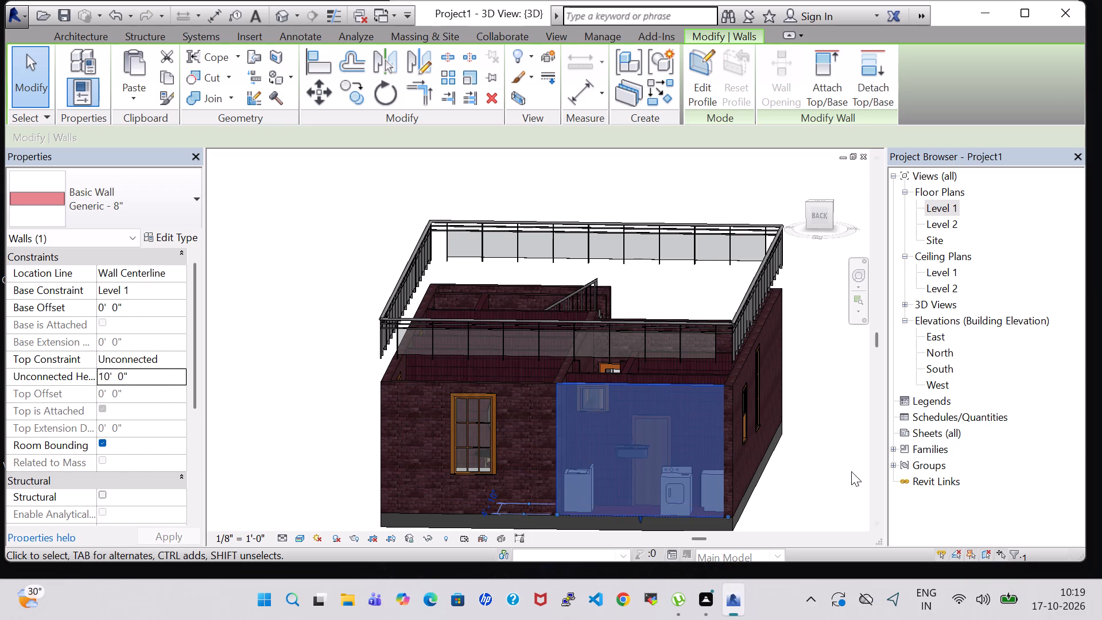
left_click(823, 483)
Set the unconnected height of the outer Generic - 8" front wall beside the porch, in front of the stair window, to 4'.
scroll(796, 465, "down", 1)
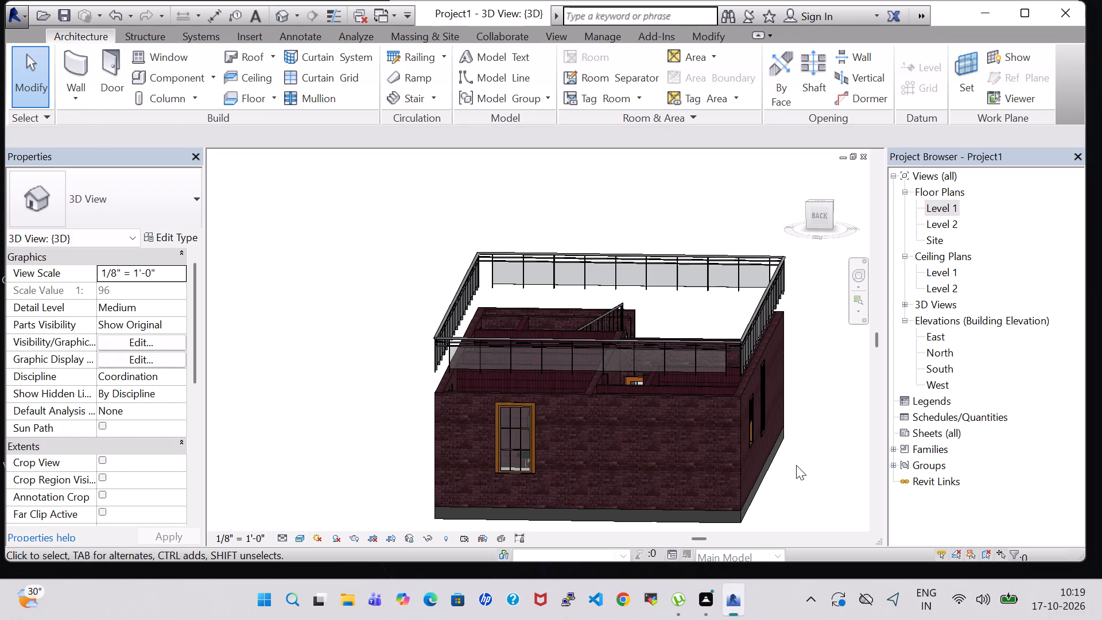
middle_click_drag(243, 335, 343, 377, "shift")
middle_click_drag(283, 385, 584, 352, "shift")
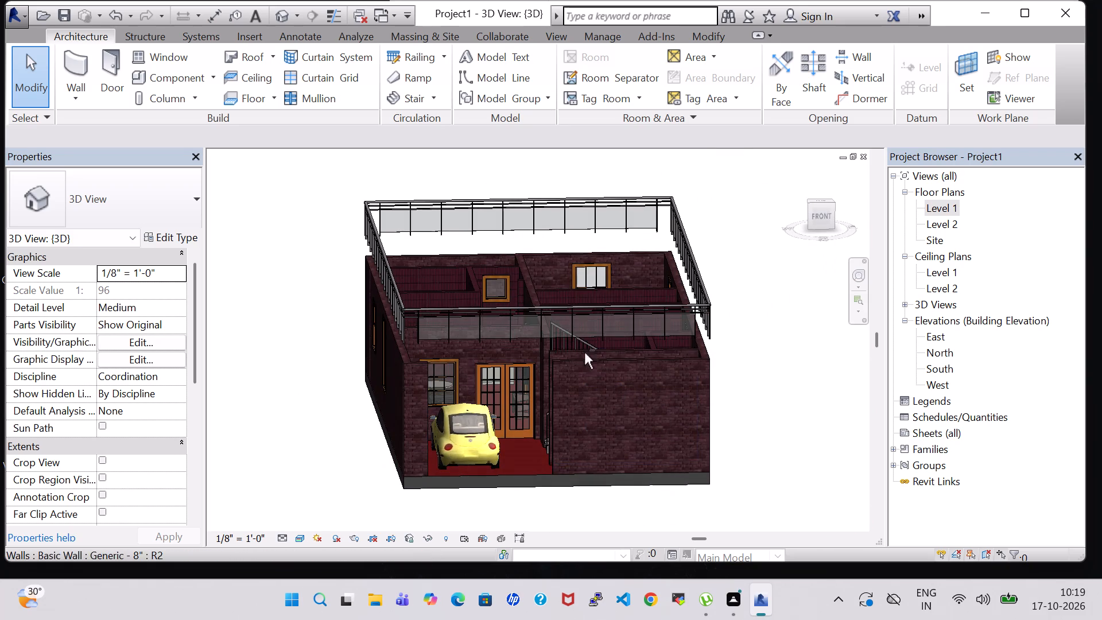
middle_click_drag(327, 466, 465, 507, "shift")
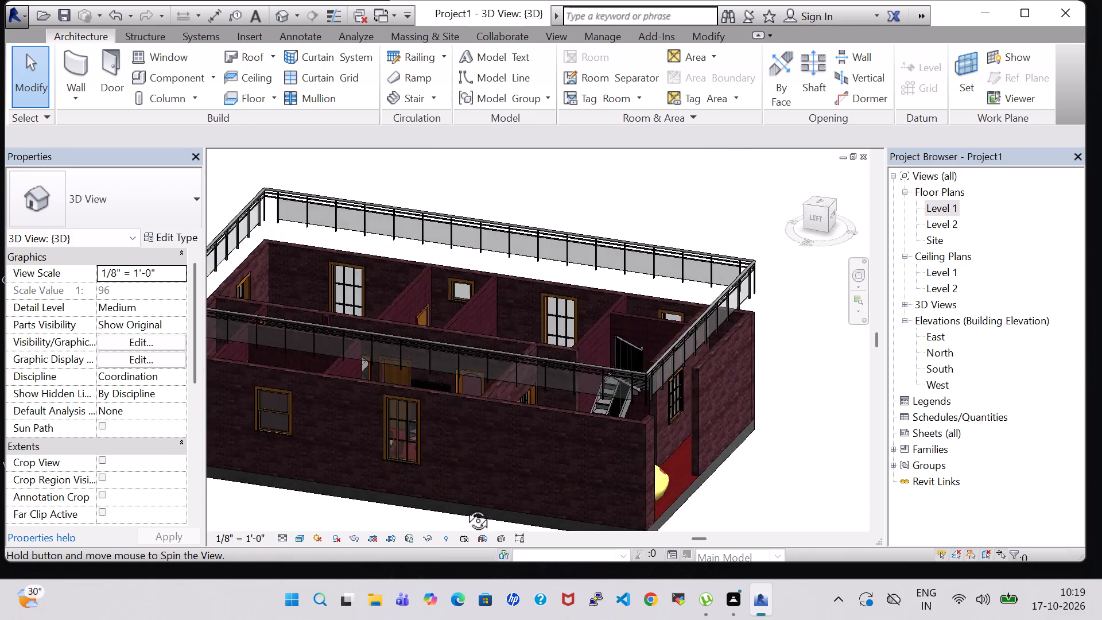
middle_click_drag(465, 507, 475, 558, "shift")
scroll(755, 439, "up", 4)
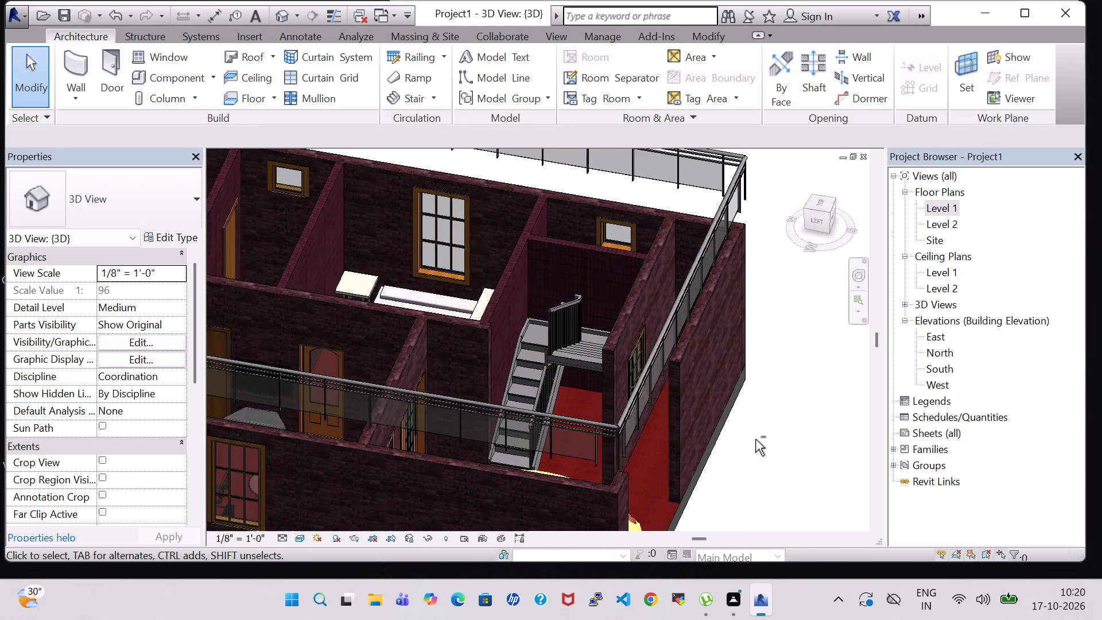
middle_click_drag(755, 439, 791, 352, "shift")
middle_click_drag(762, 350, 704, 344, "shift")
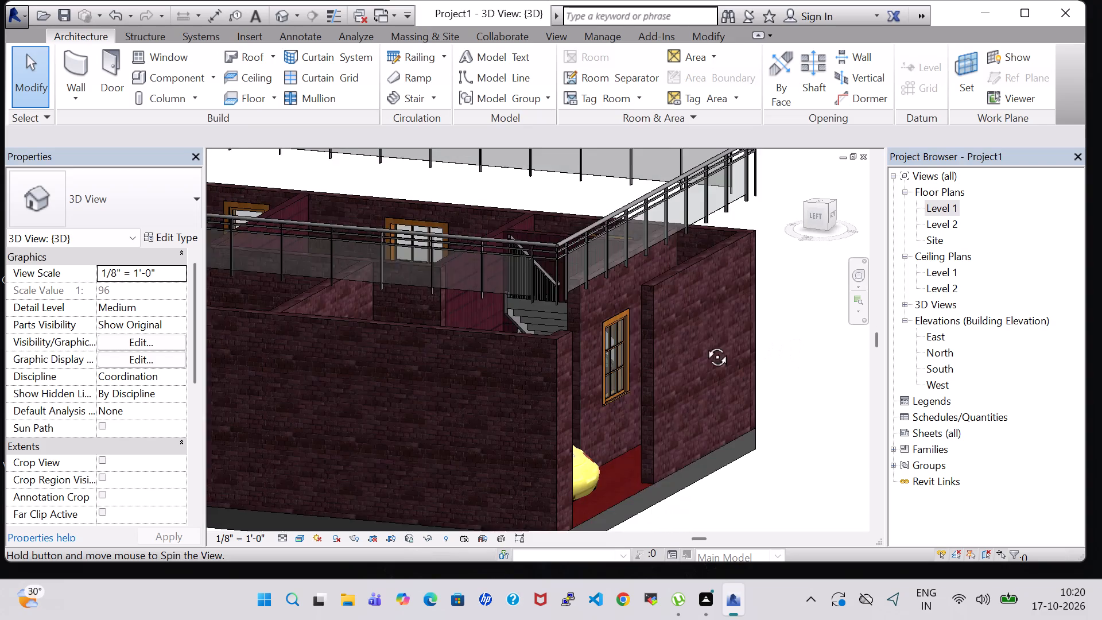
middle_click_drag(704, 344, 707, 345, "shift")
middle_click_drag(814, 374, 720, 392, "shift")
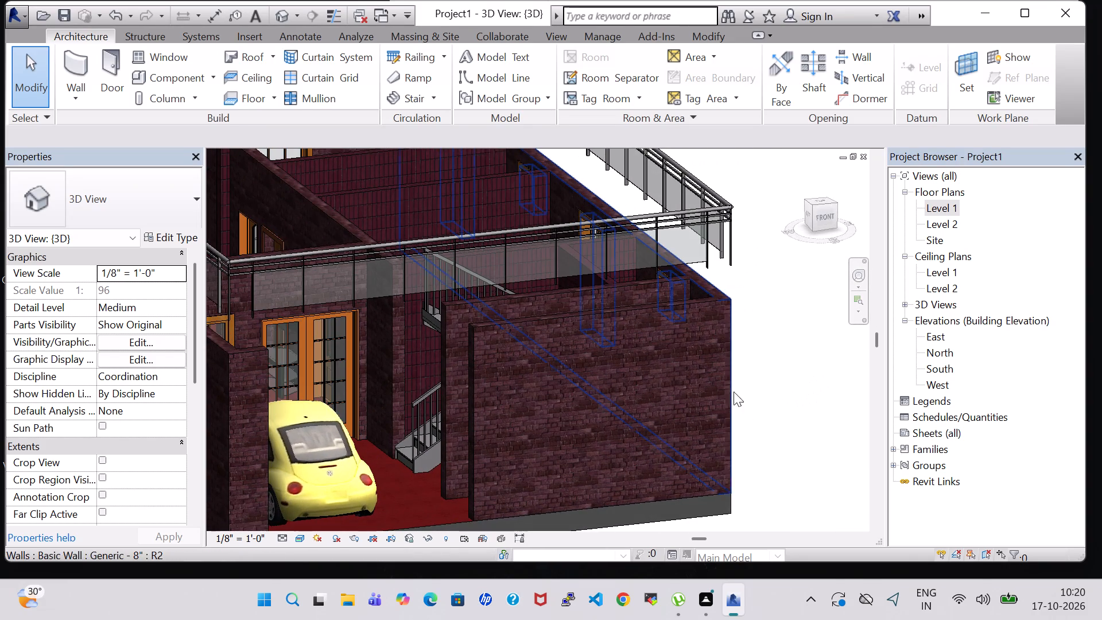
left_click(606, 317)
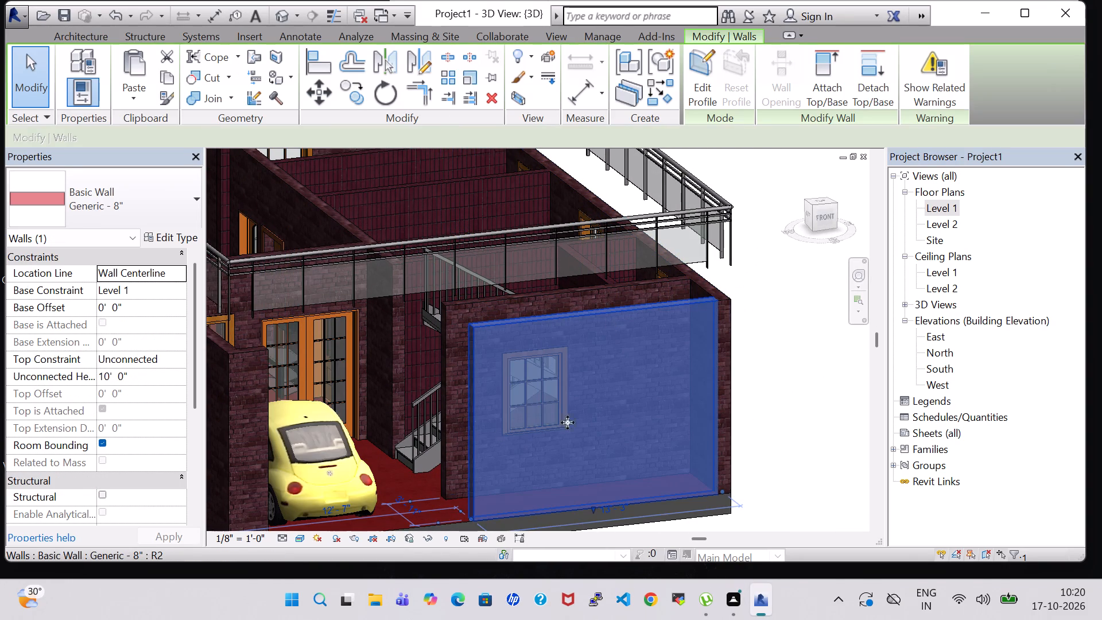
middle_click_drag(750, 373, 705, 400, "shift")
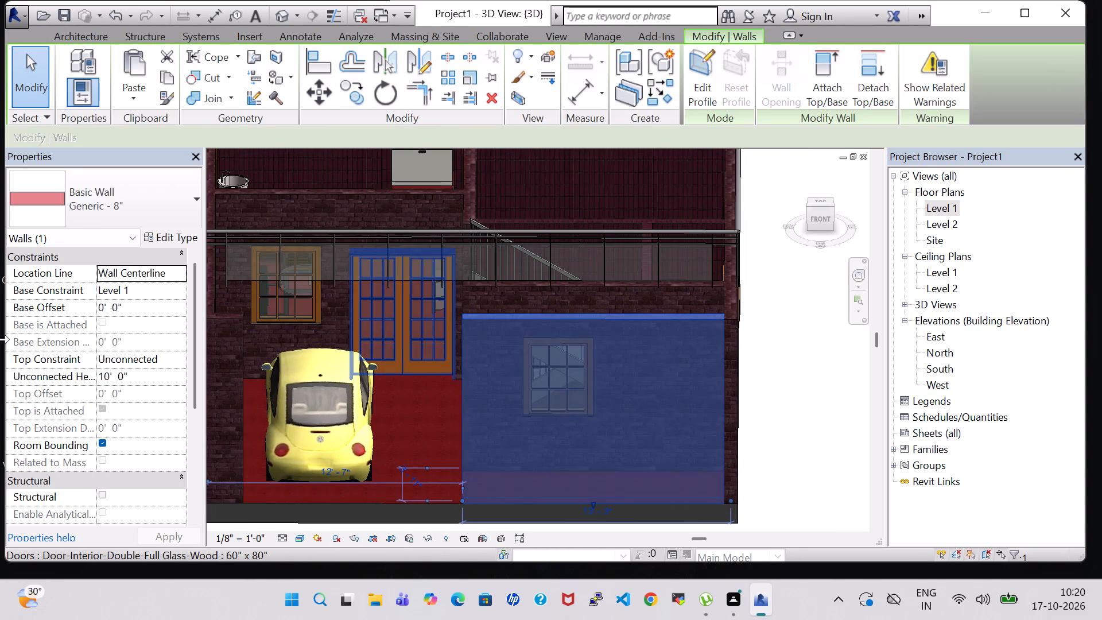
left_click(109, 371)
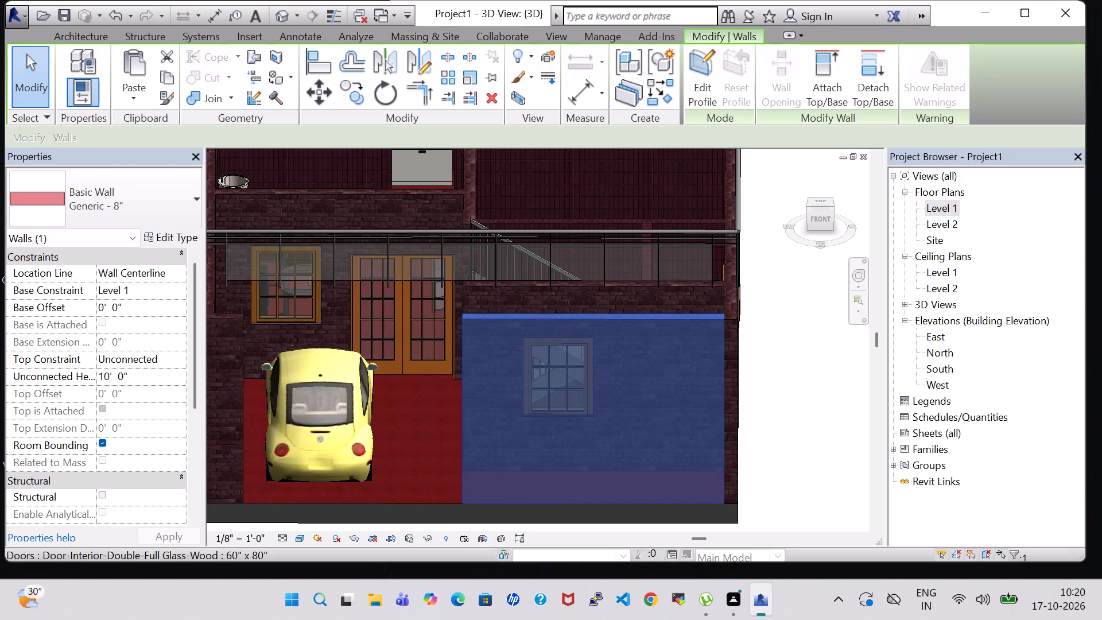
key("Right")
key("BackSpace")
key("4")
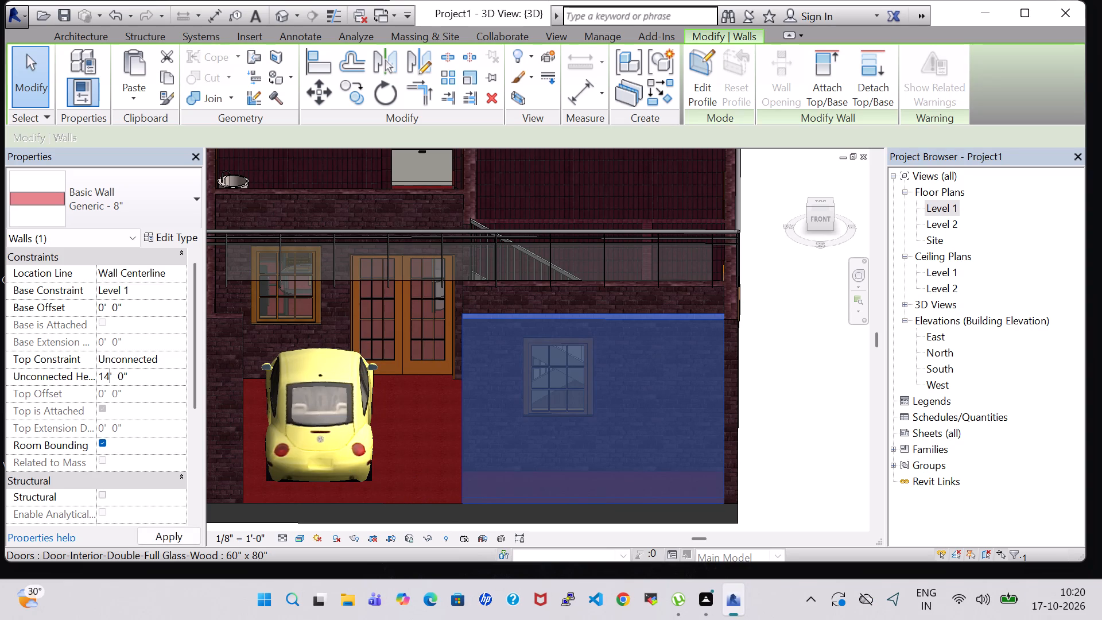
key("BackSpace")
key("BackSpace")
key("4")
key("Return")
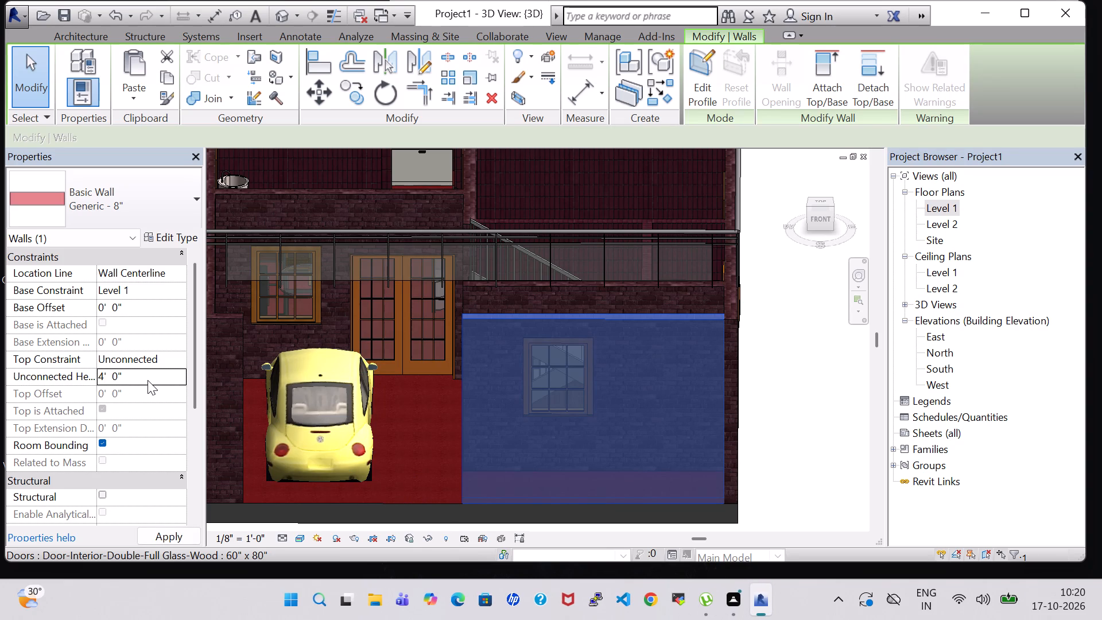
left_click(773, 402)
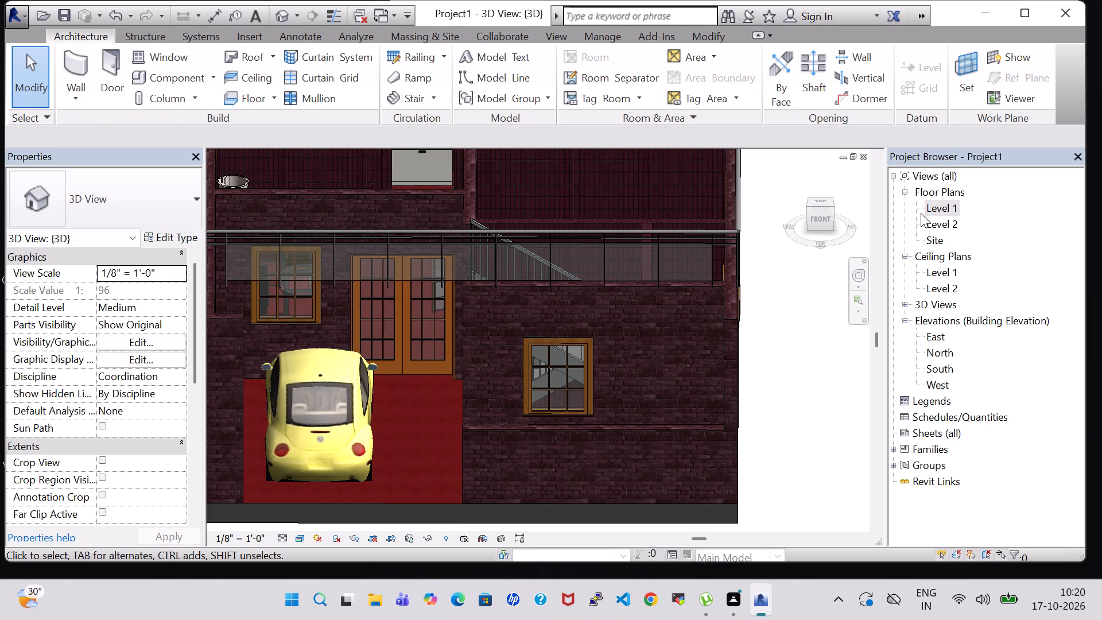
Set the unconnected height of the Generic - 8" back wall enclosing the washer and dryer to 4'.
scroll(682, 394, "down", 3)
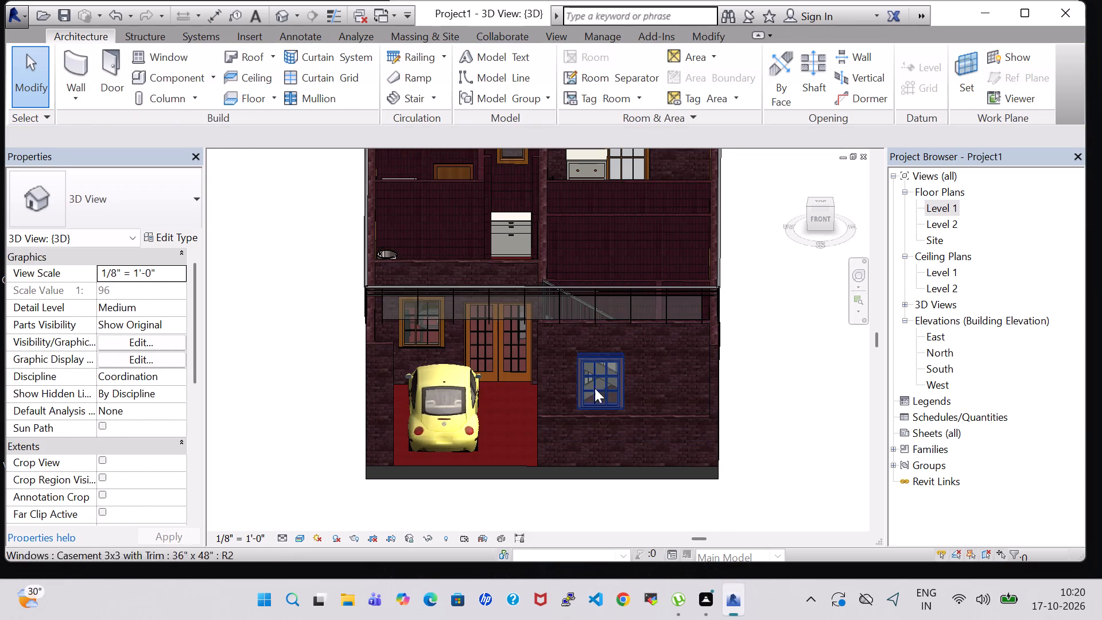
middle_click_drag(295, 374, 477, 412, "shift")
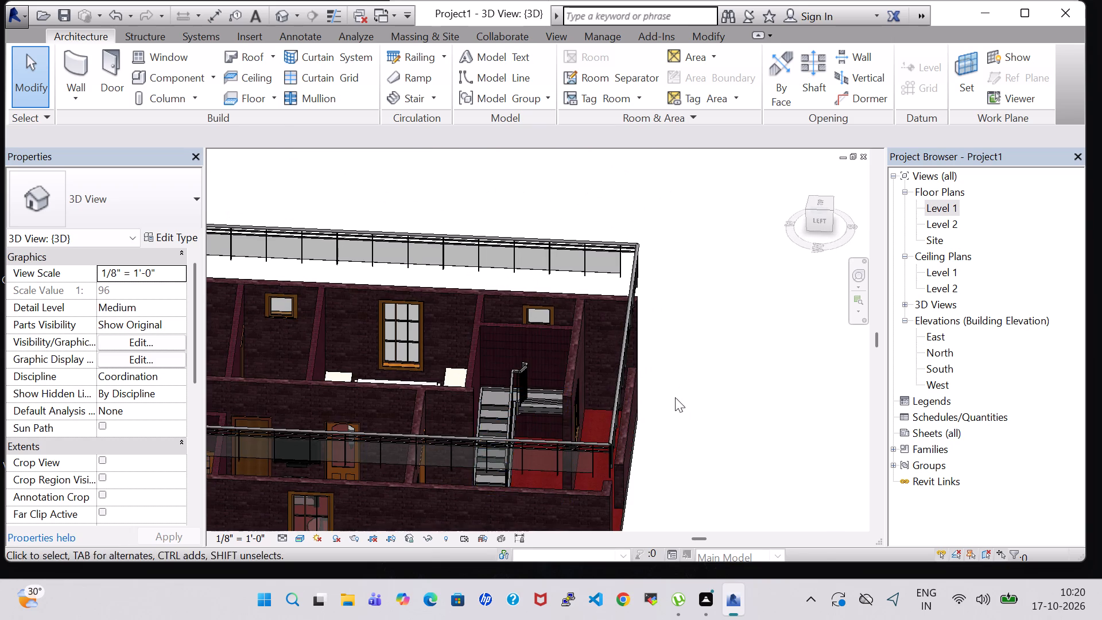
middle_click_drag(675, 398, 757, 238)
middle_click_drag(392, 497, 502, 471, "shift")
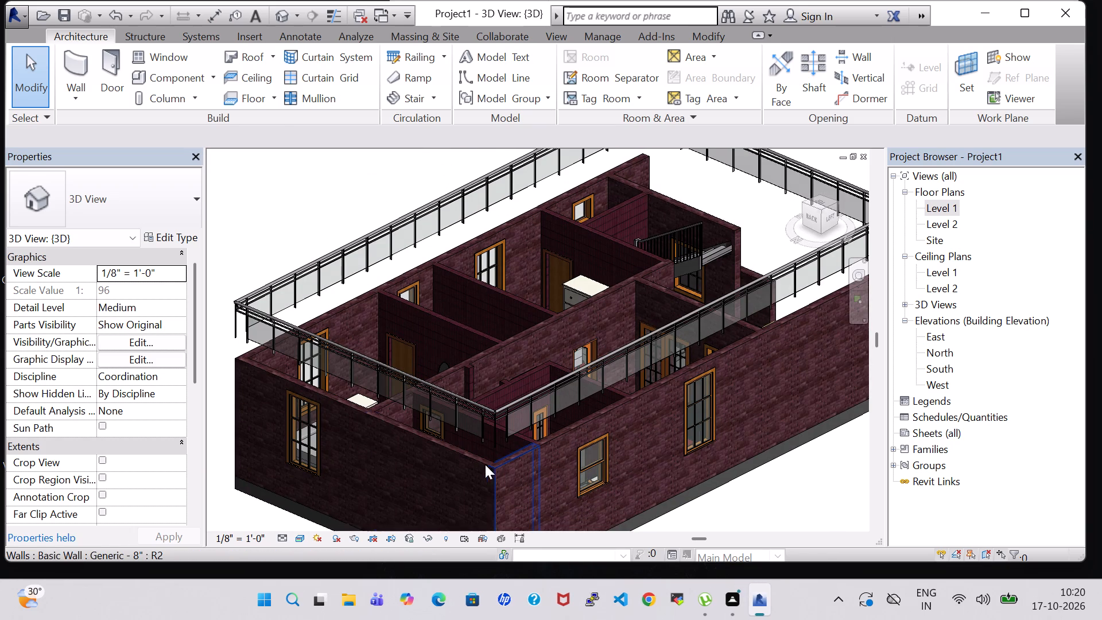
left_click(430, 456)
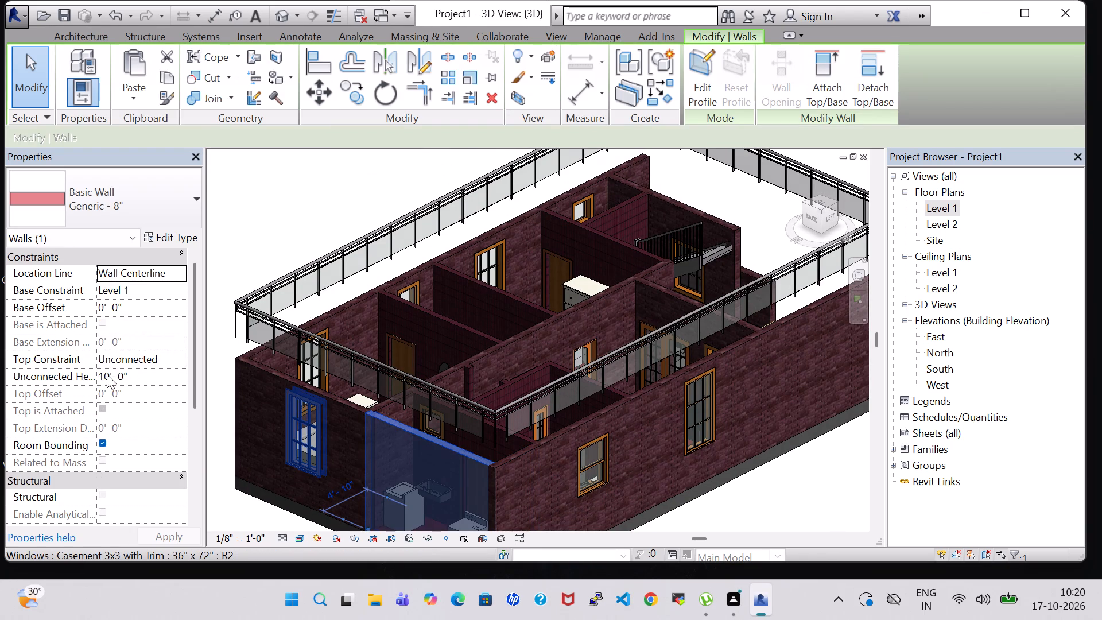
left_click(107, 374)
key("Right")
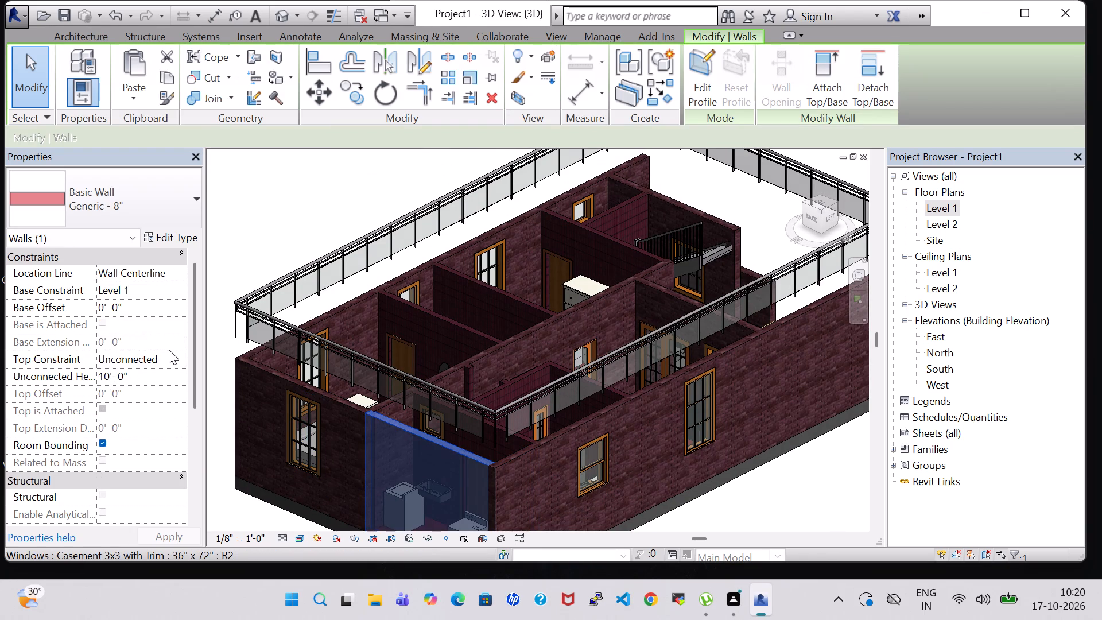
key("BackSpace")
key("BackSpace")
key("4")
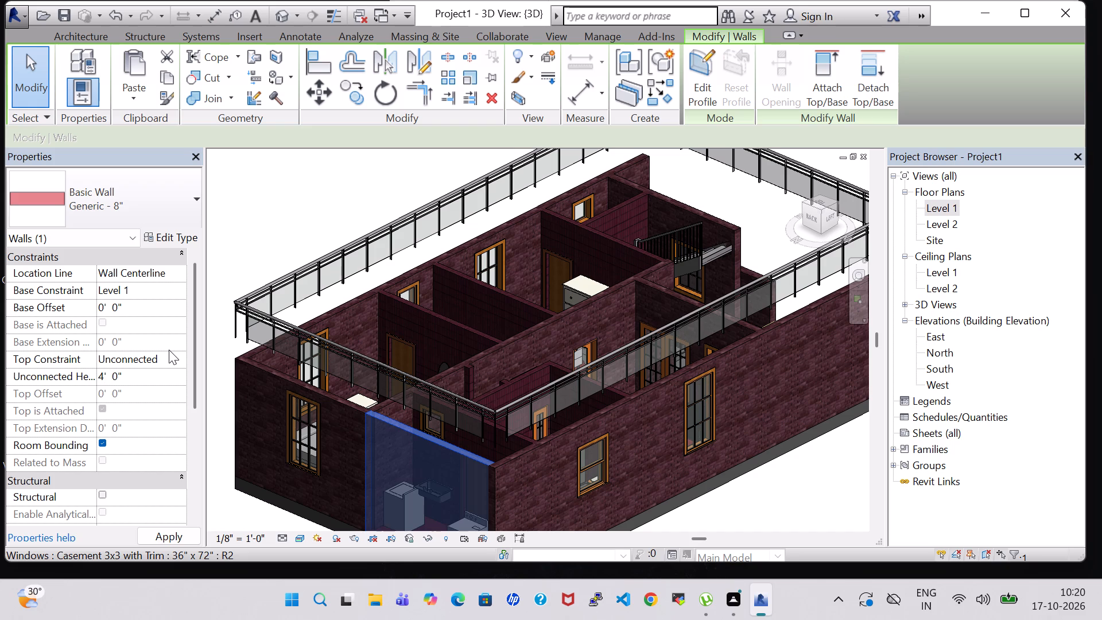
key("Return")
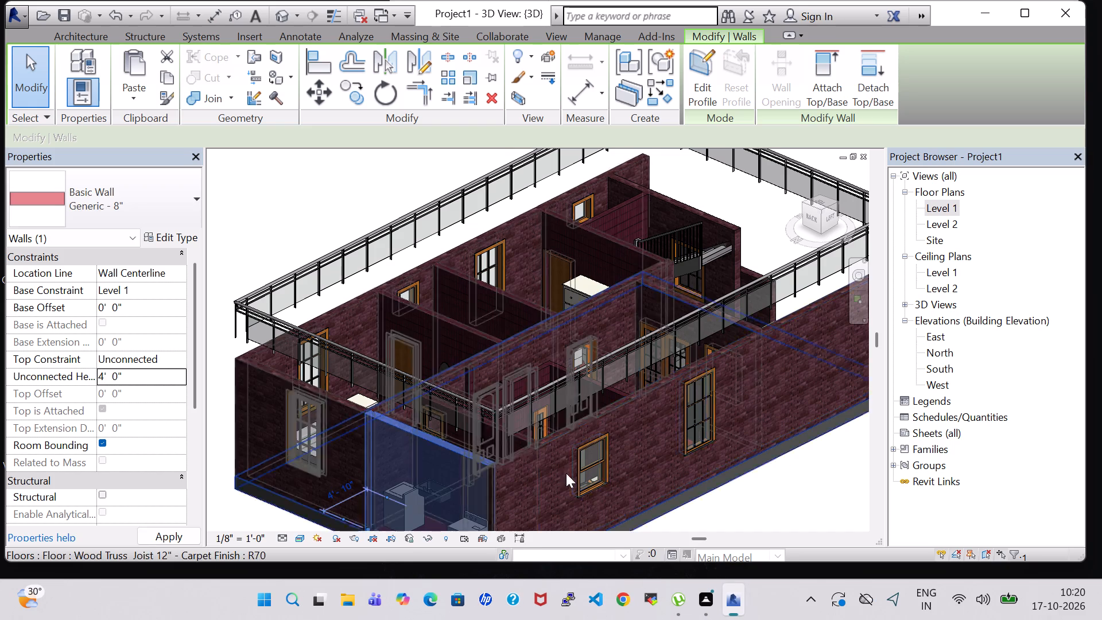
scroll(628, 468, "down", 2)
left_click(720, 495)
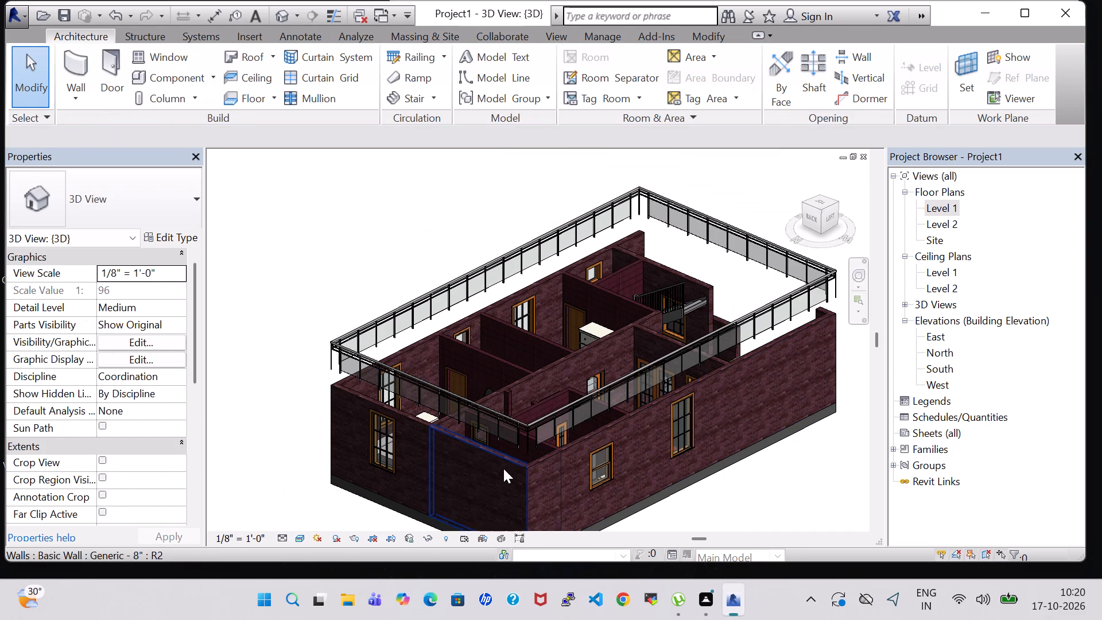
Set the unconnected height of the Generic - 8" back wall by the washer and dryer back to 10'.
left_click(500, 463)
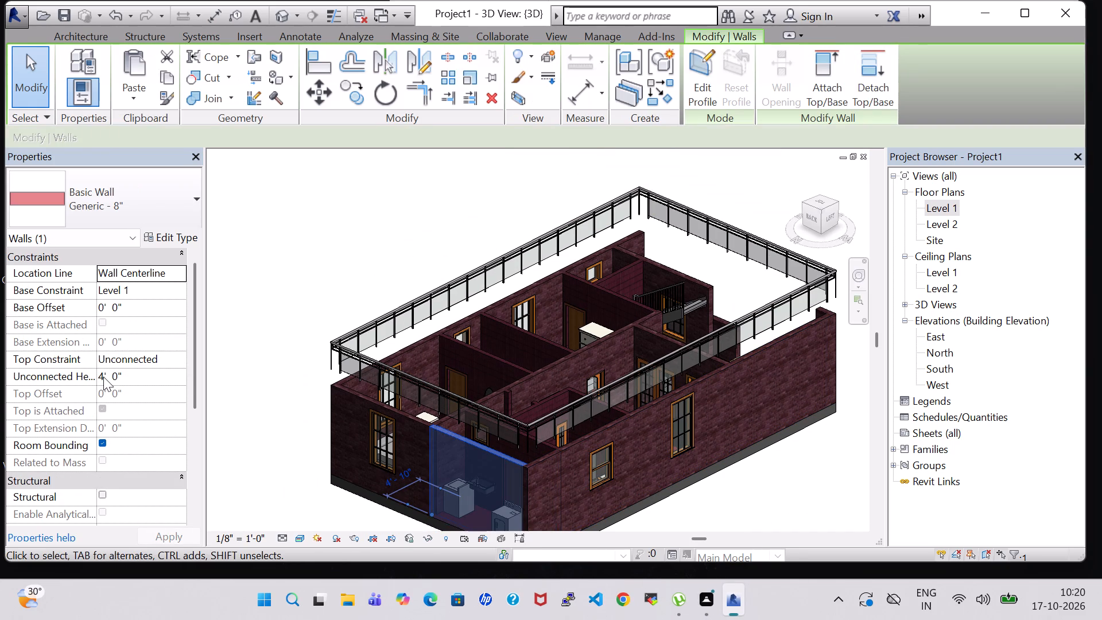
left_click(103, 377)
key("Right")
key("BackSpace")
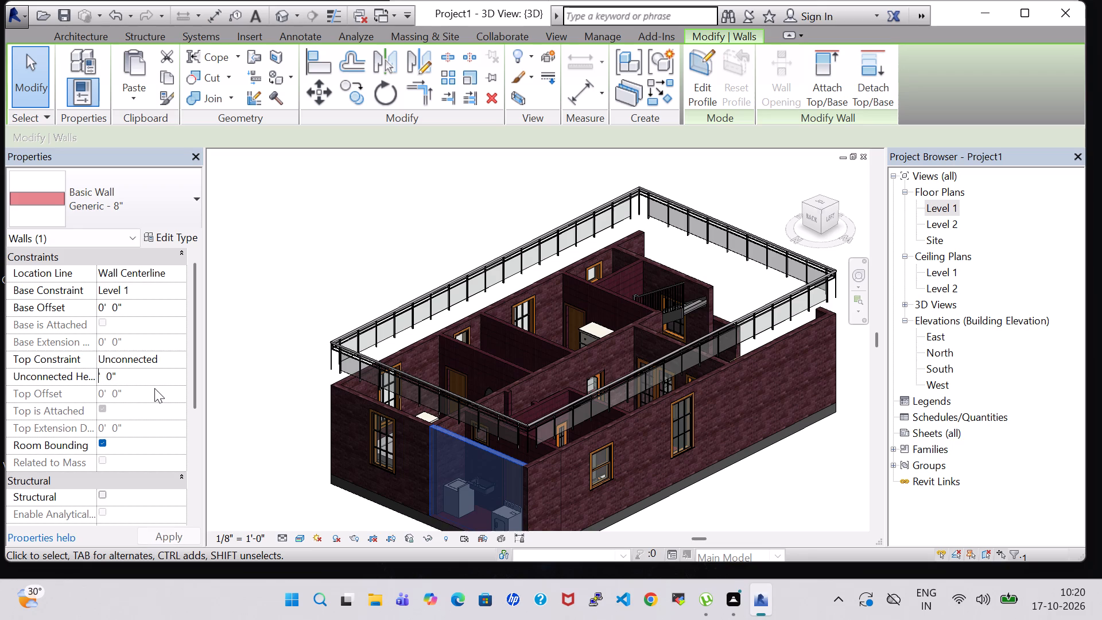
key("1")
key("0")
key("Return")
scroll(274, 447, "down", 2)
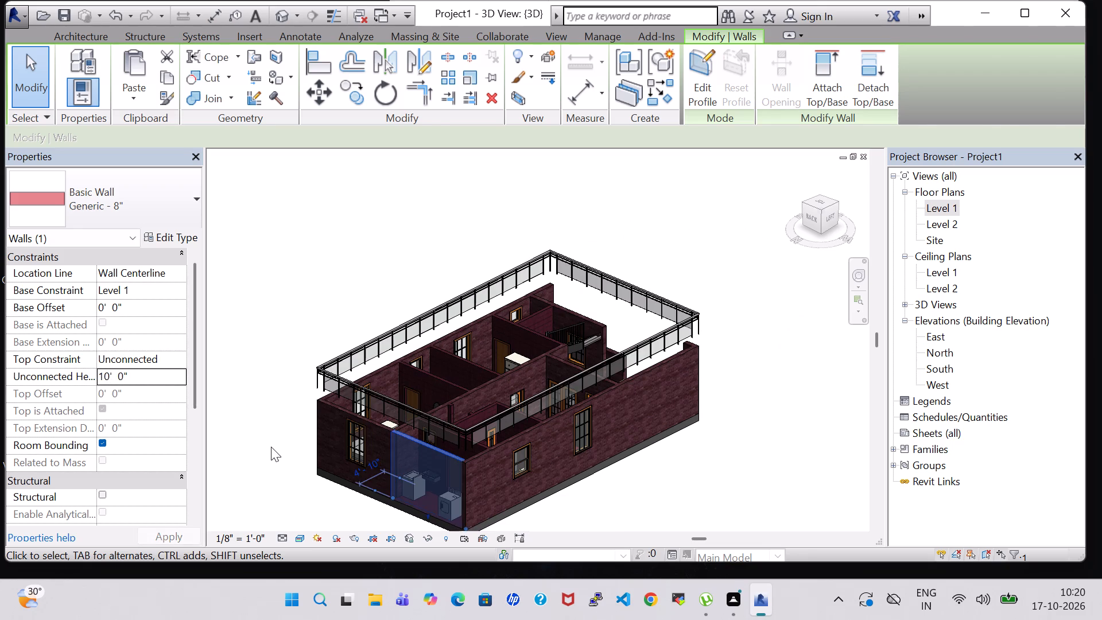
left_click(271, 447)
In the Level 1 plan, sketch a straight Handrail - Rectangular railing about 12' 11" long along the low front wall's outer edge and finish it.
middle_click_drag(715, 452, 515, 439, "shift")
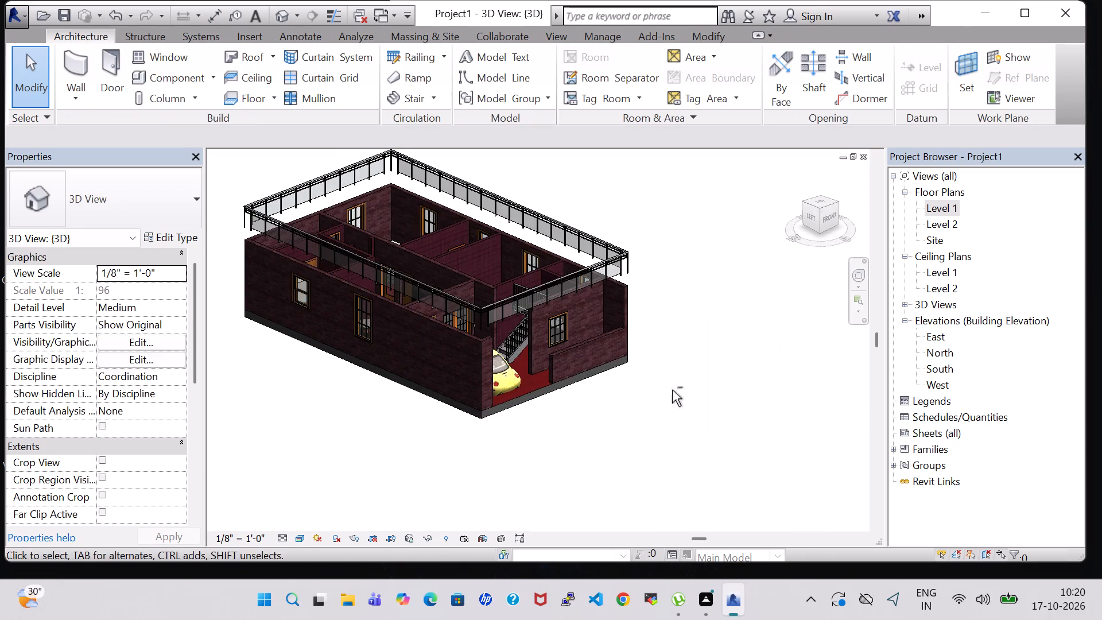
middle_click_drag(672, 390, 601, 373, "shift")
double_click(934, 208)
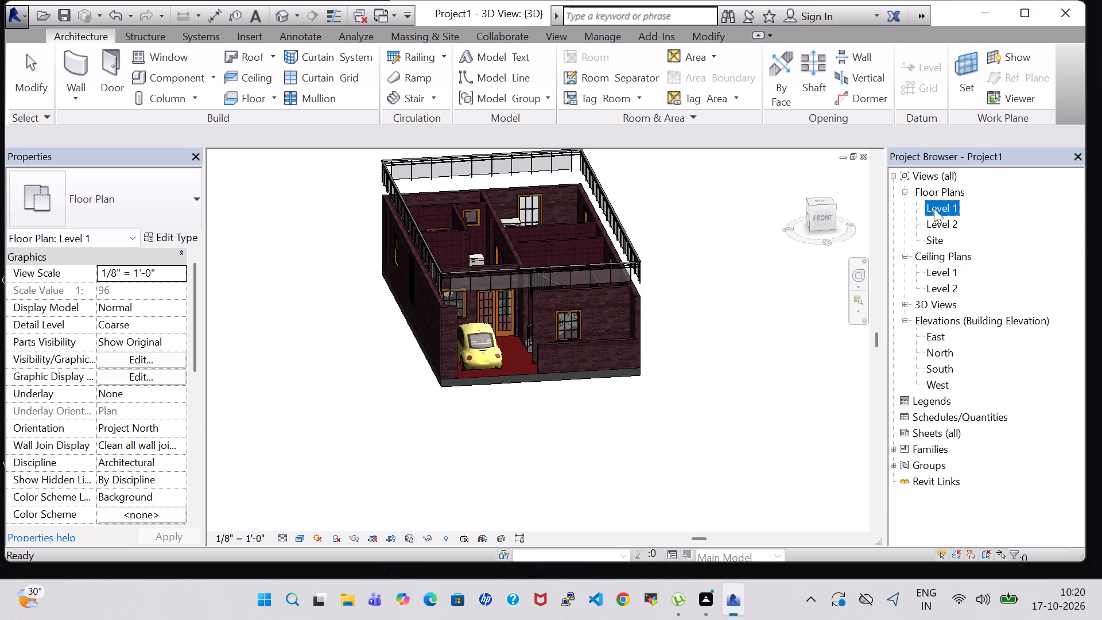
scroll(790, 306, "down", 7)
middle_click_drag(720, 380, 624, 250)
scroll(623, 249, "down", 1)
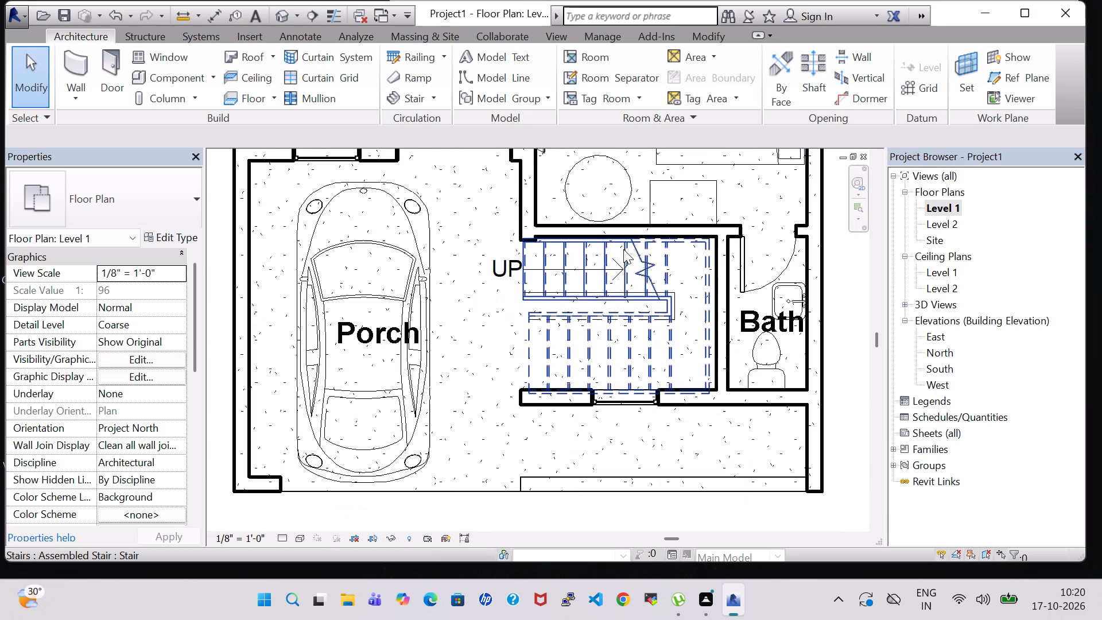
scroll(623, 249, "down", 1)
left_click(398, 53)
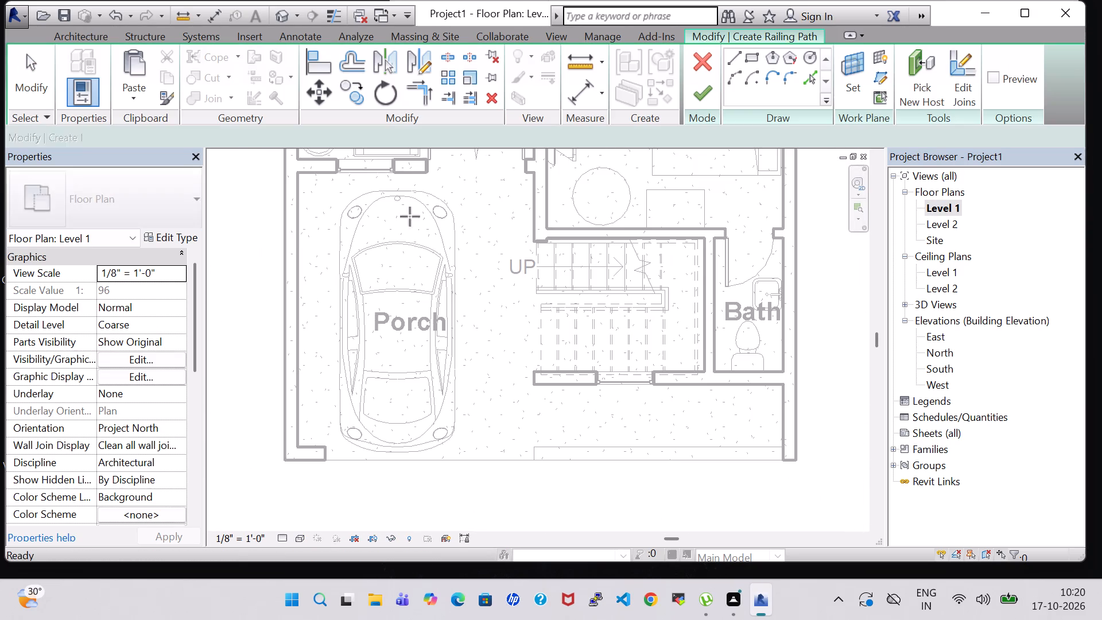
scroll(544, 412, "up", 6)
middle_click_drag(544, 418, 540, 268)
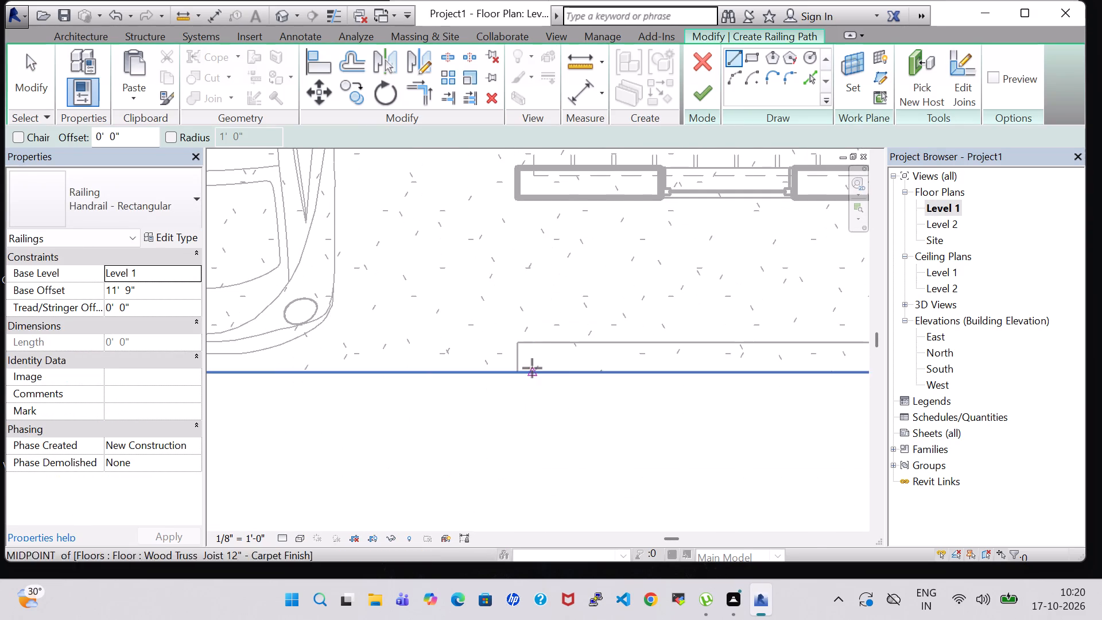
left_click(515, 372)
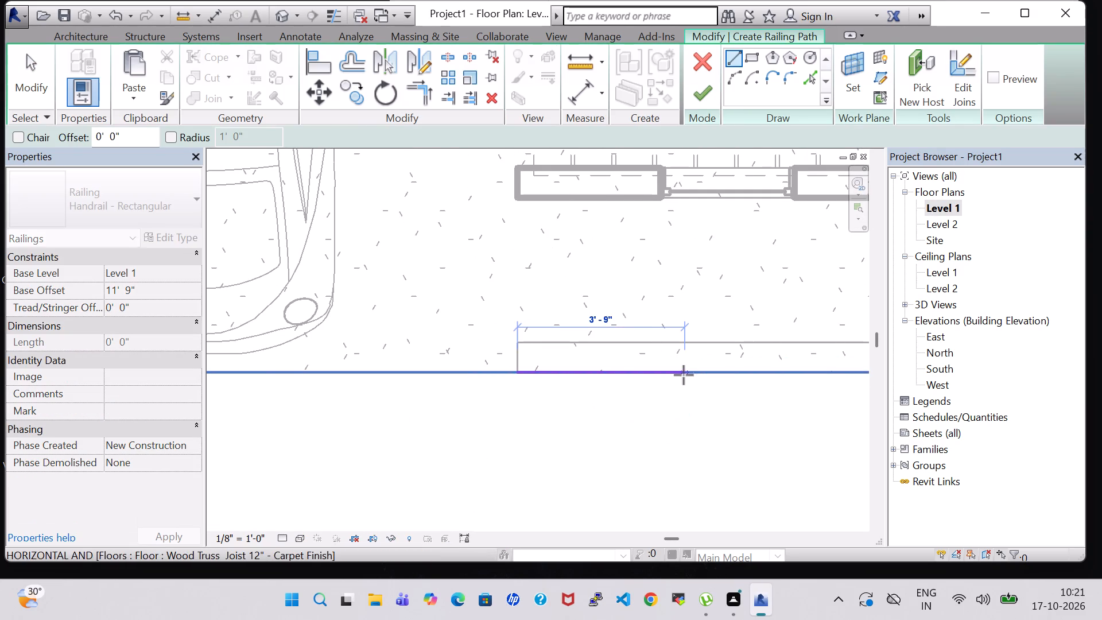
middle_click_drag(684, 375, 643, 378)
middle_click_drag(868, 358, 583, 396)
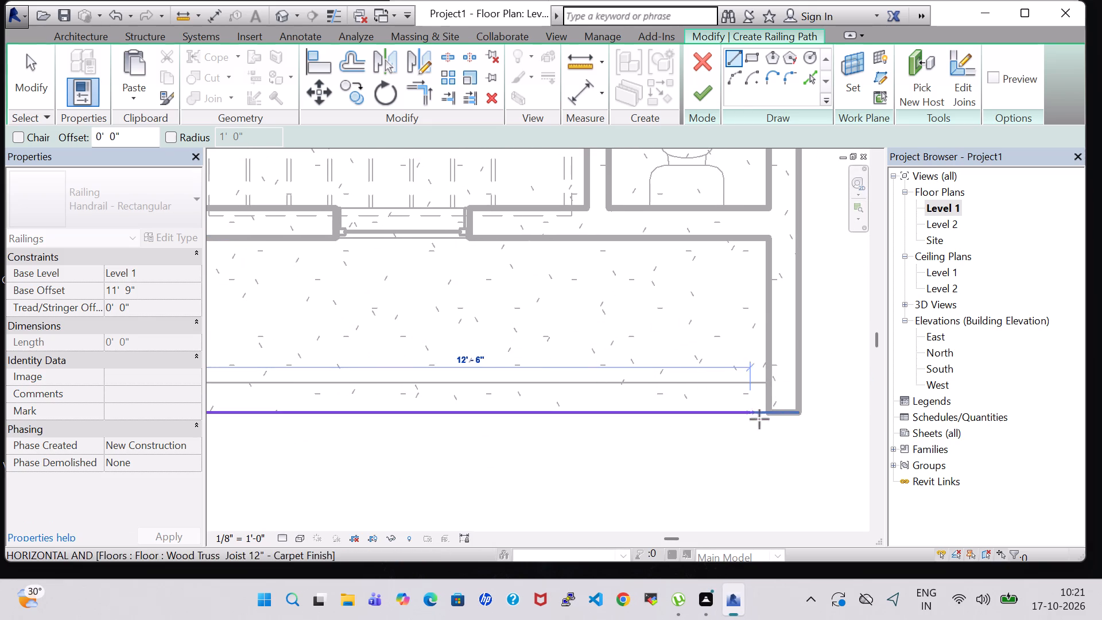
left_click(766, 409)
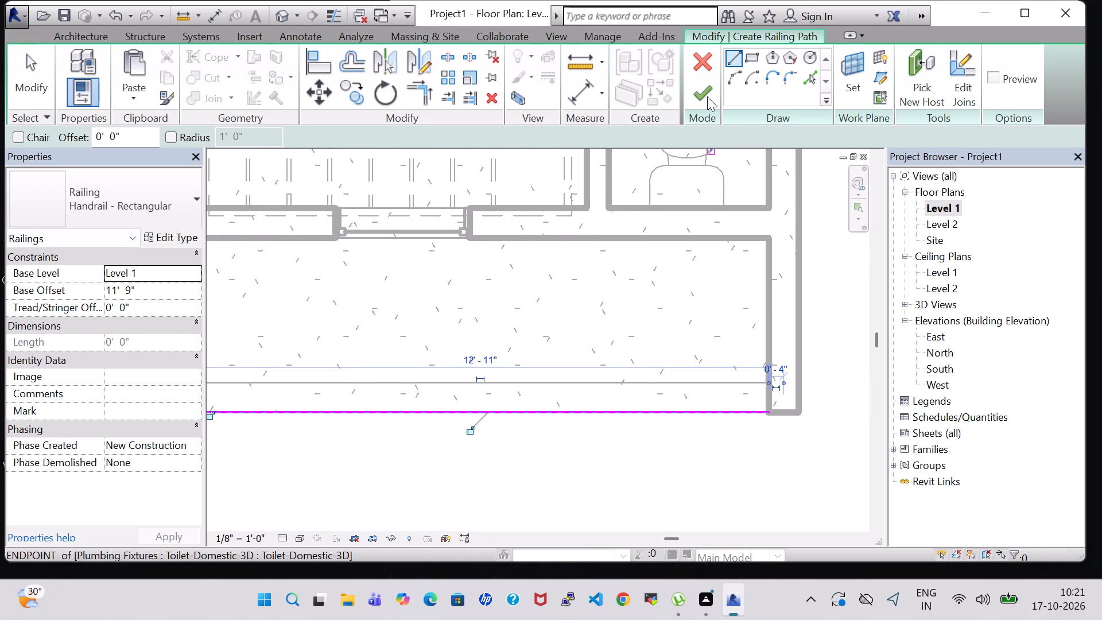
left_click(711, 96)
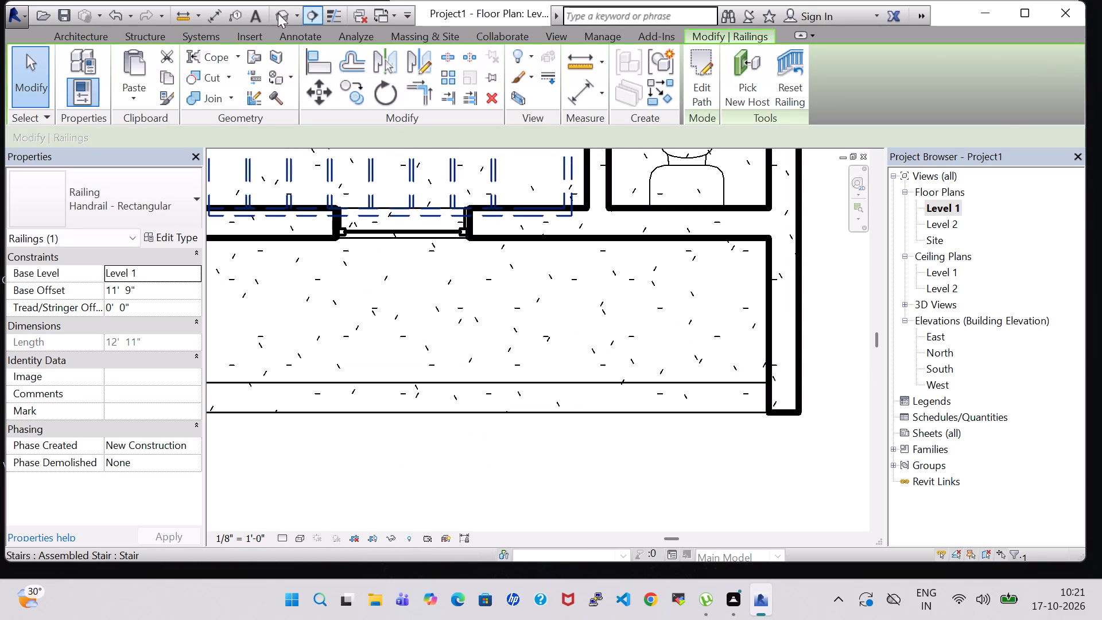
In the 3D view, set the base offset of the new railing above the low front wall to 4' 0".
left_click(278, 13)
scroll(568, 364, "up", 5)
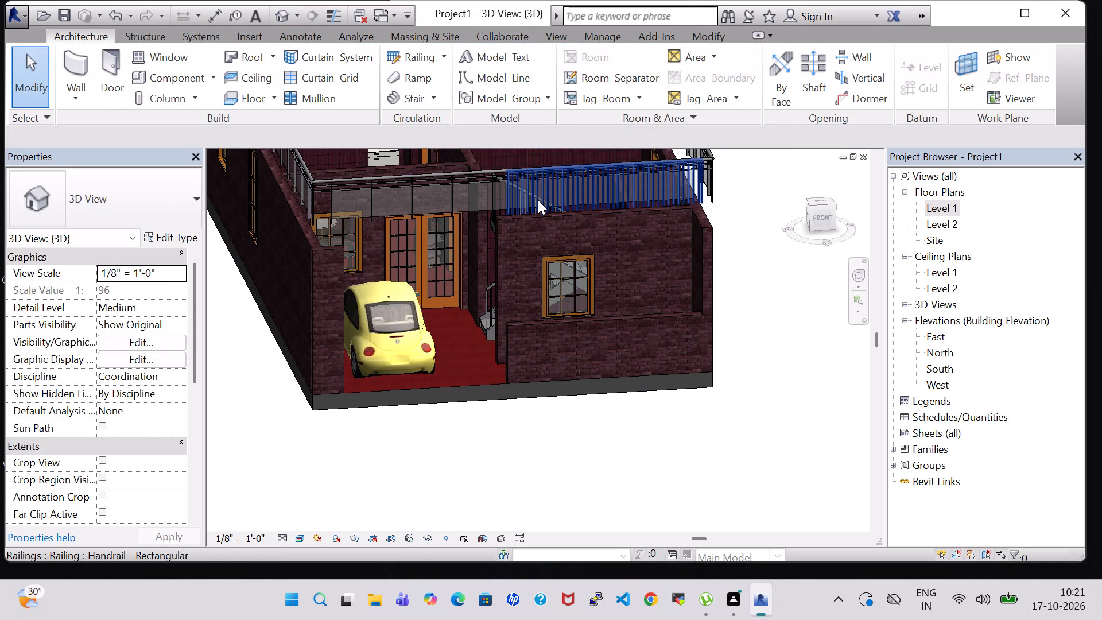
left_click(553, 191)
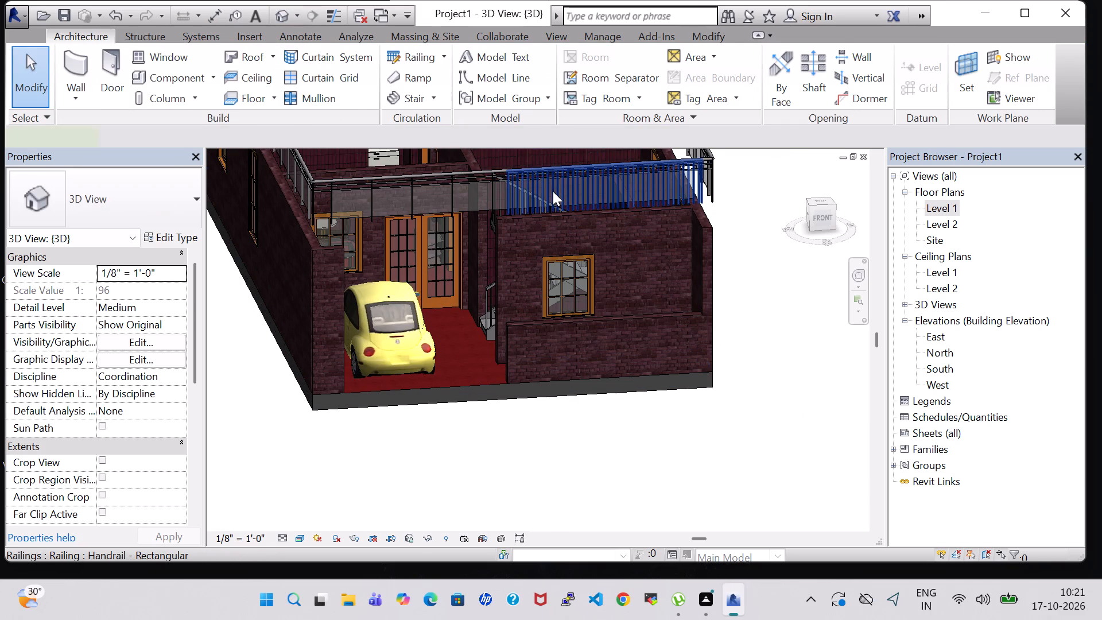
left_click(153, 286)
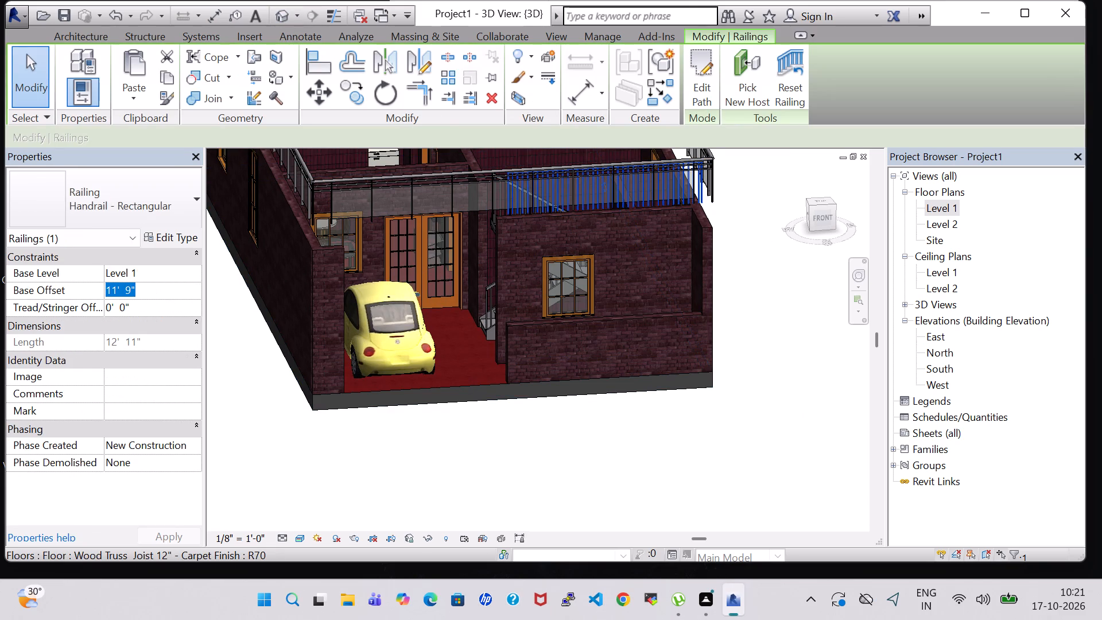
key("BackSpace")
key("4")
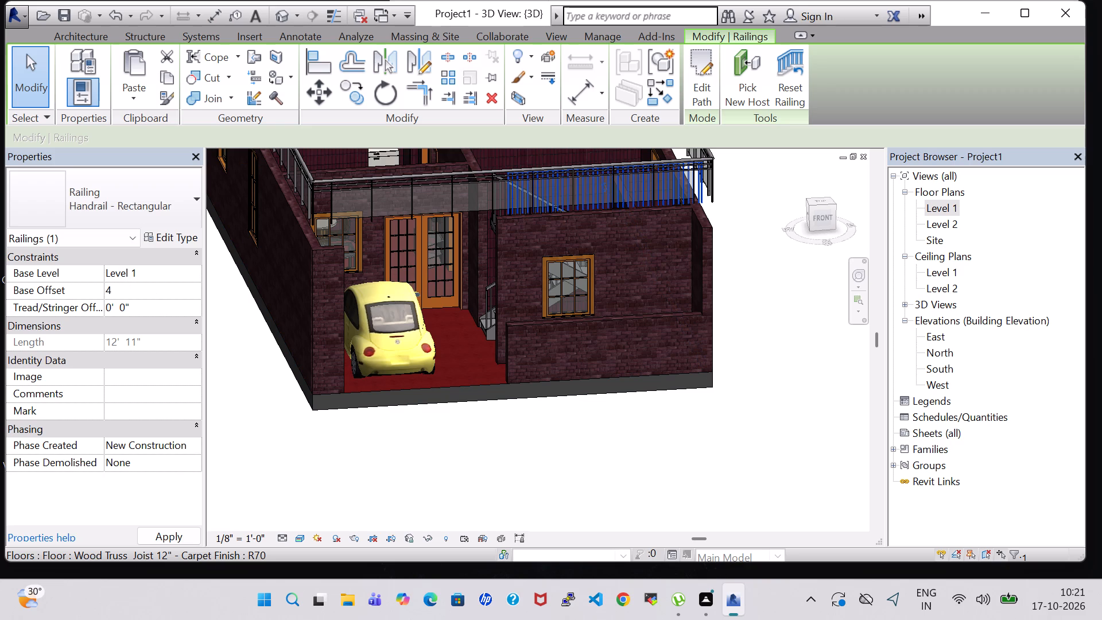
key("semicolon")
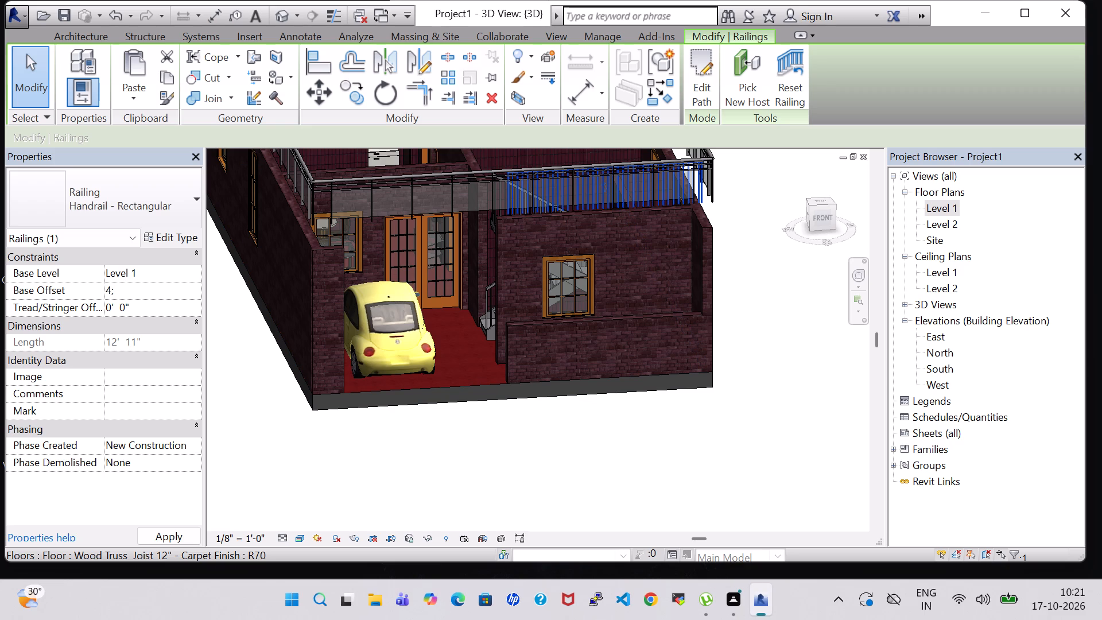
key("BackSpace")
key("apostrophe")
key("0")
key("shift+quotedbl")
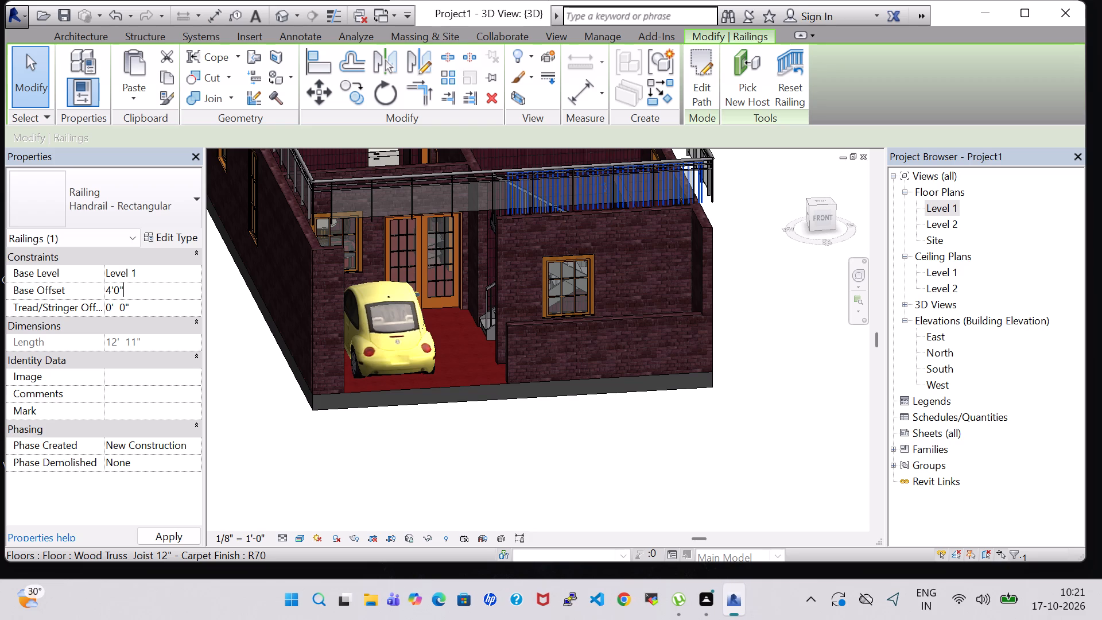
key("Return")
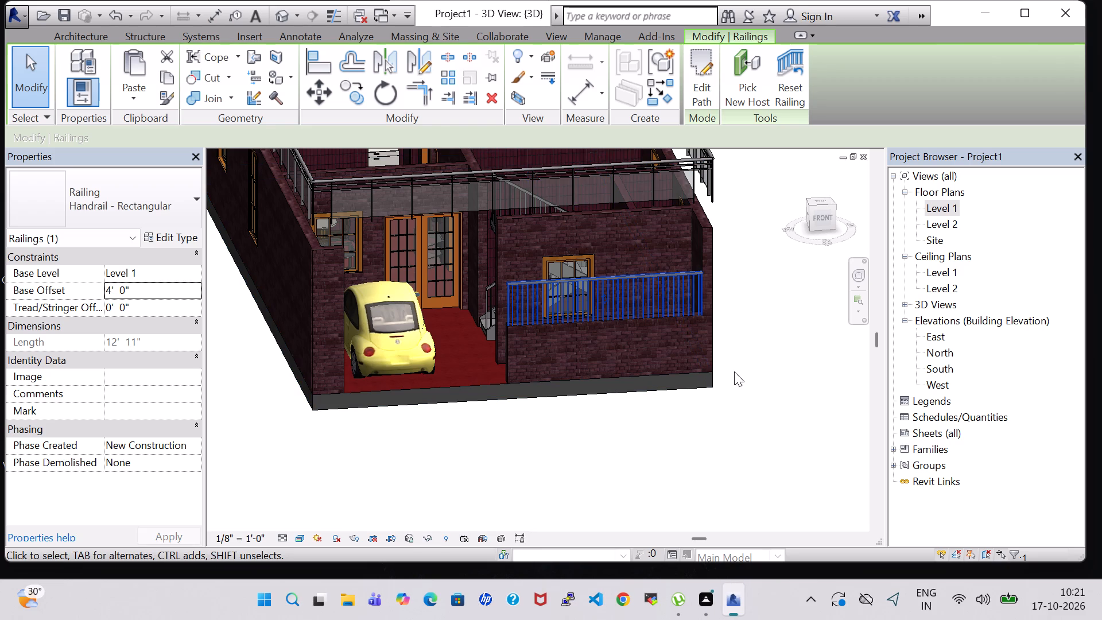
left_click(750, 366)
Change the type of the railing on the low front wall to Glass Panel - Bottom Fill.
scroll(623, 292, "up", 6)
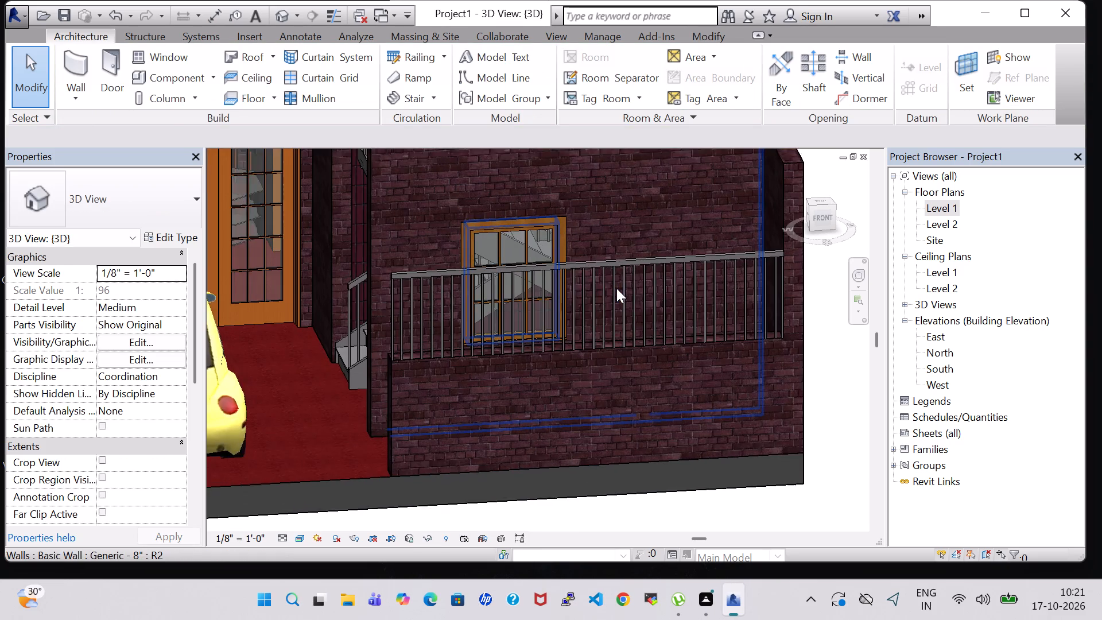
left_click(649, 257)
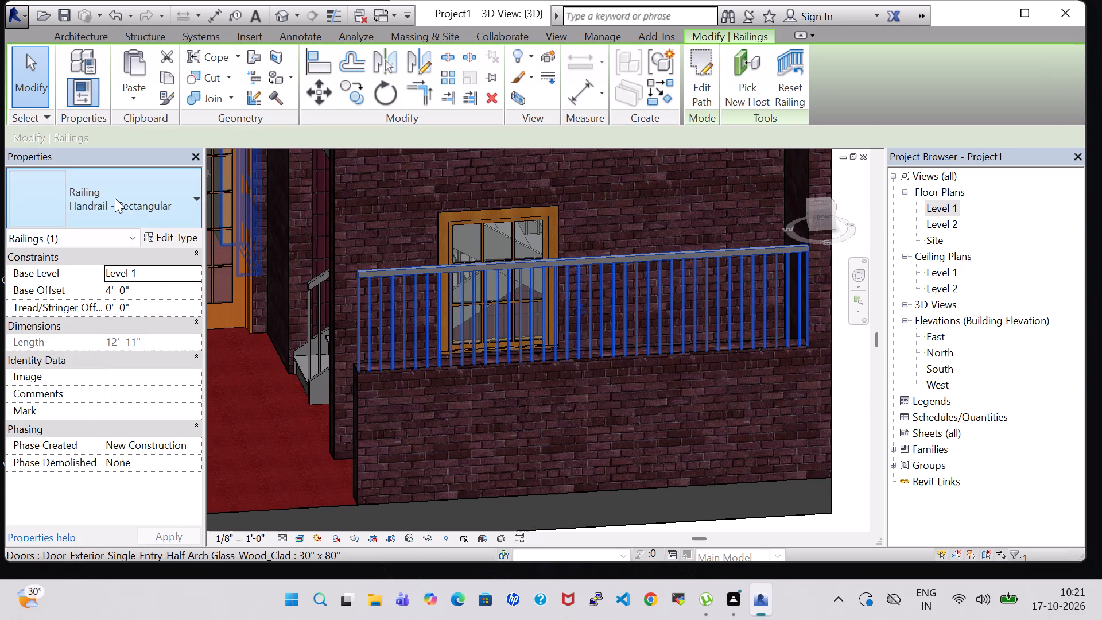
left_click(115, 198)
scroll(125, 278, "up", 3)
left_click(125, 278)
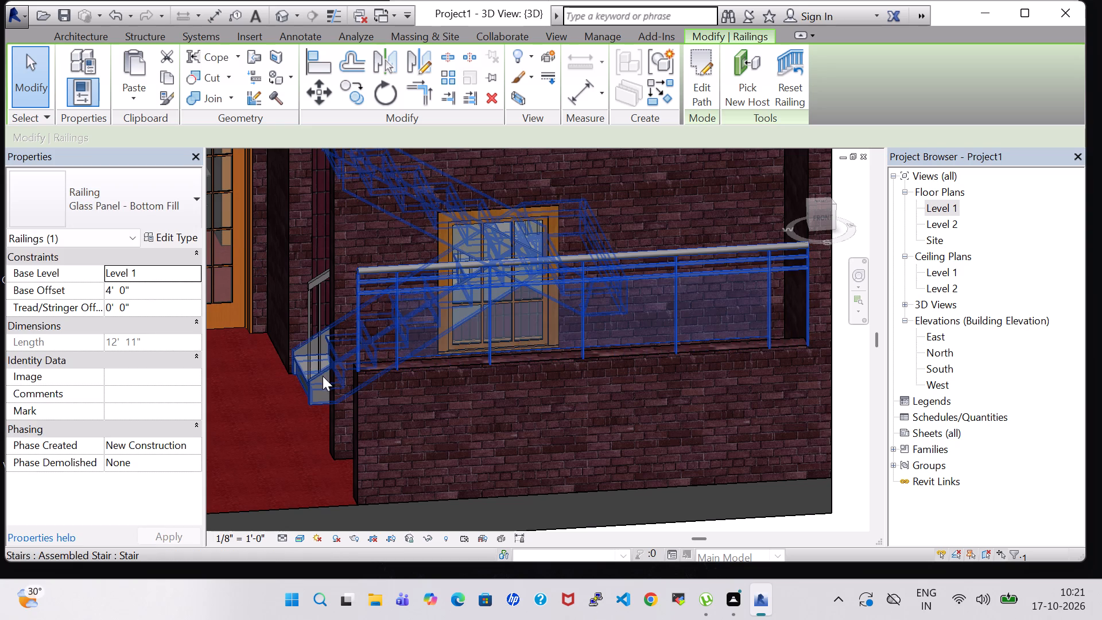
scroll(331, 402, "down", 1)
scroll(492, 483, "down", 2)
left_click(717, 418)
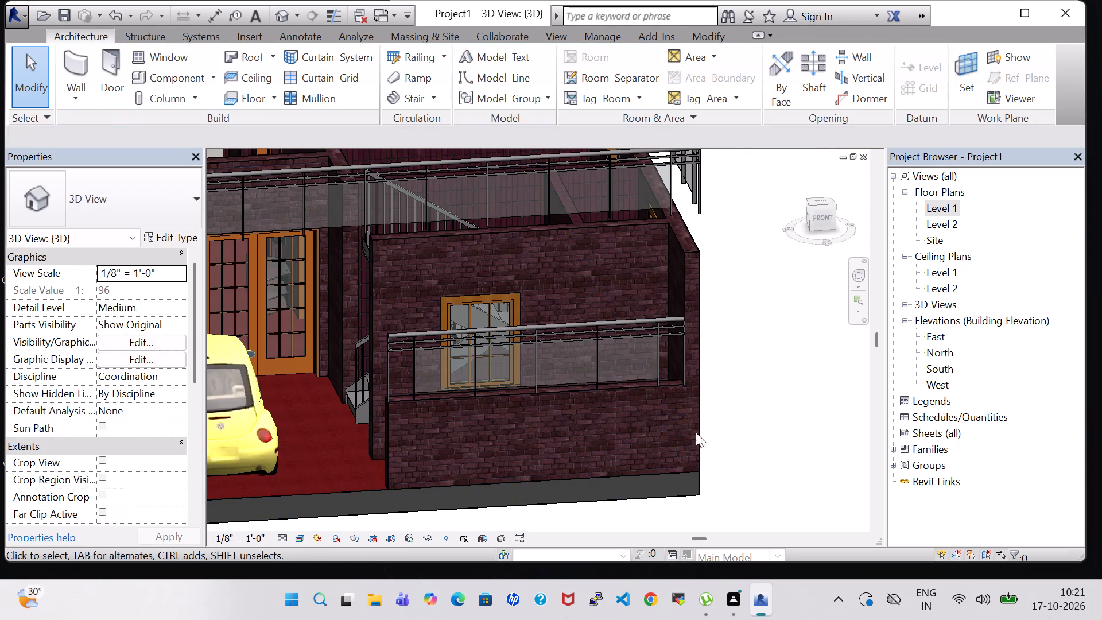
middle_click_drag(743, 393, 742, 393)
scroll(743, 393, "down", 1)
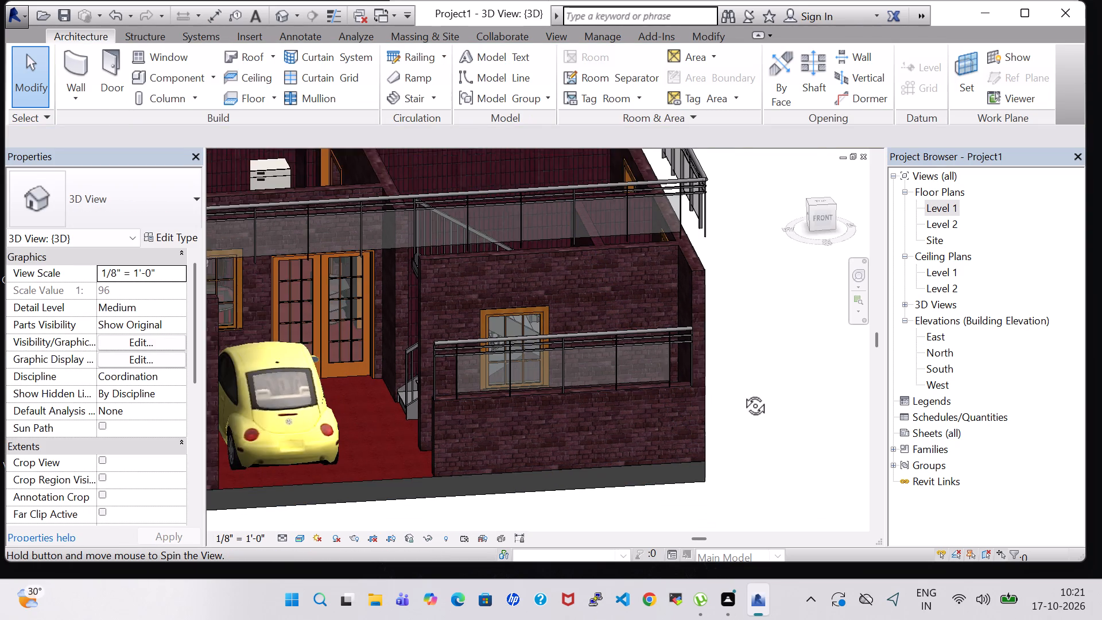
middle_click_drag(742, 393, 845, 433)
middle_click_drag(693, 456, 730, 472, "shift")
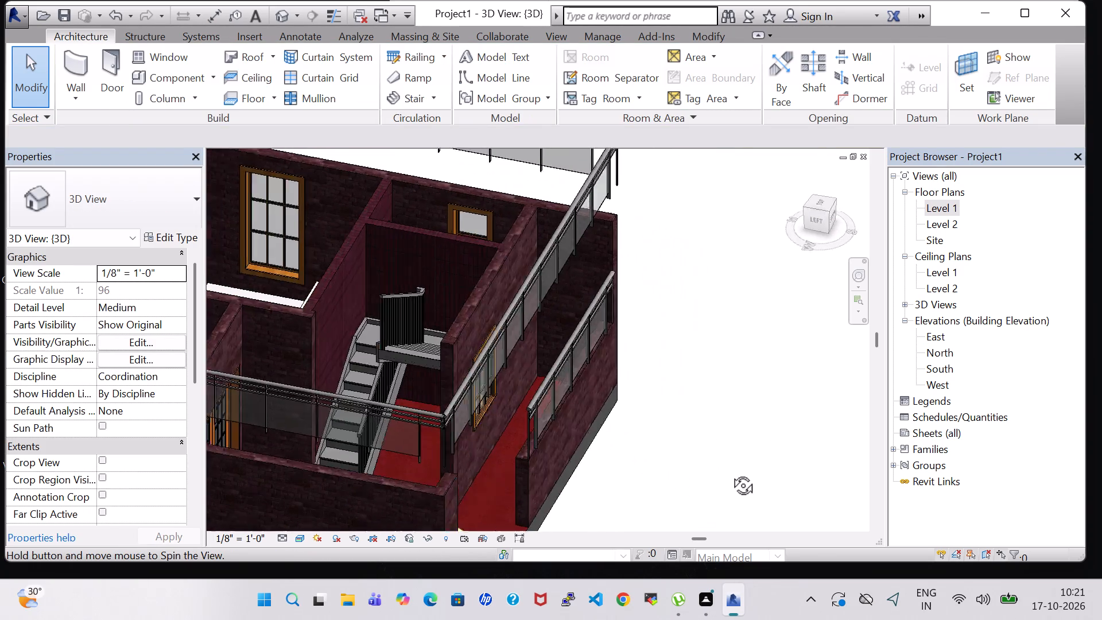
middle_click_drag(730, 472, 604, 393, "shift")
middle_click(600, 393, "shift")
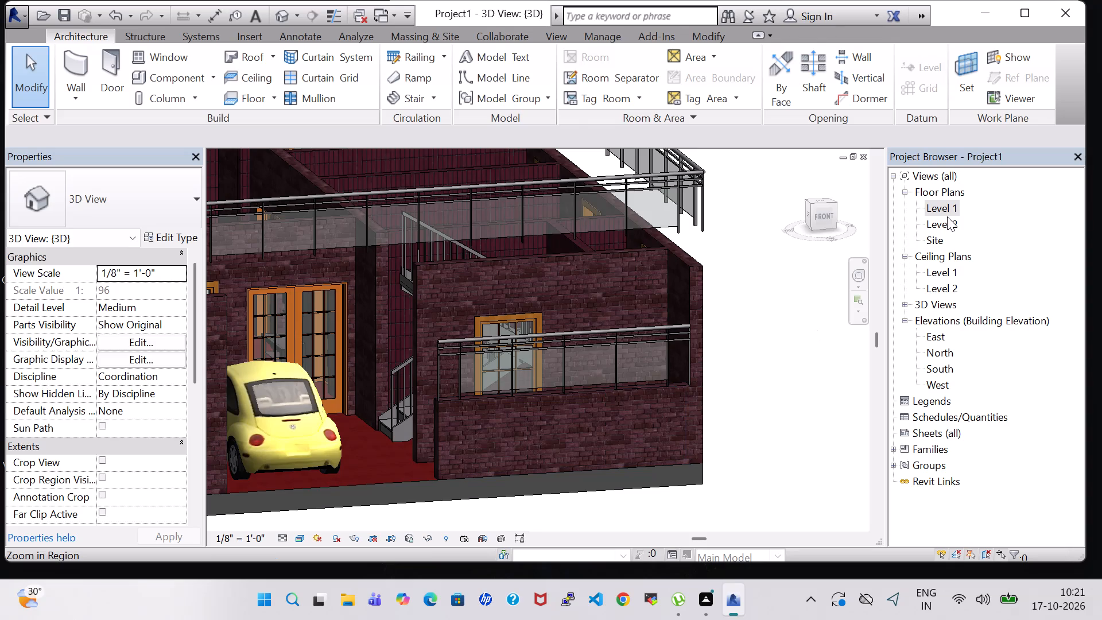
With the Level 1 plan open, load the RPC Tree - Conifer family from the US Imperial library's Planting folder as a component.
double_click(947, 211)
scroll(708, 328, "down", 4)
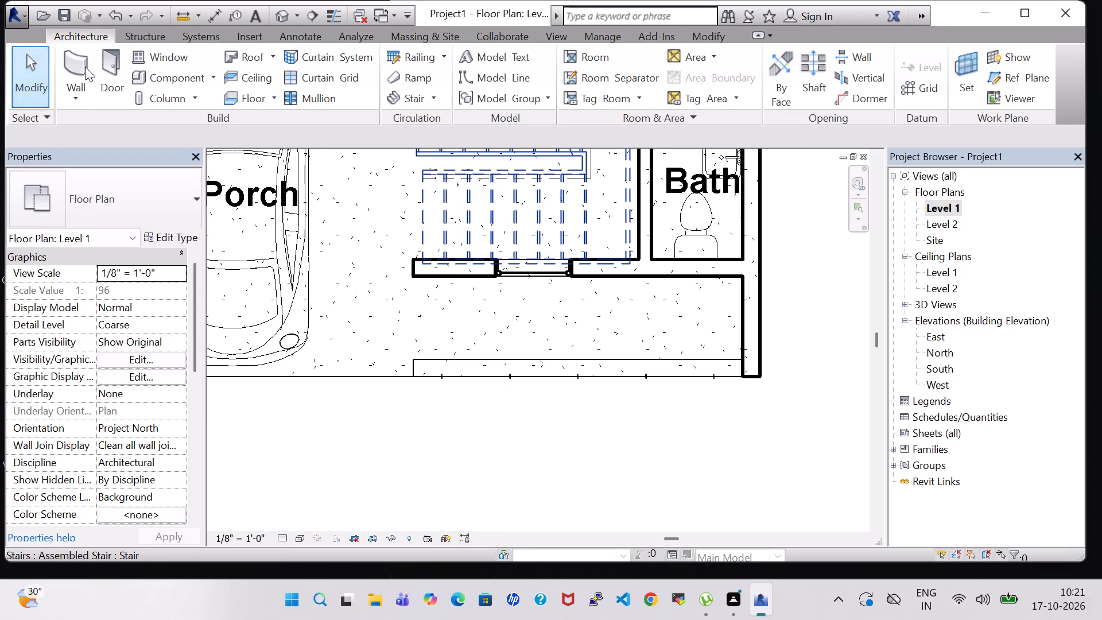
left_click(174, 75)
left_click(690, 79)
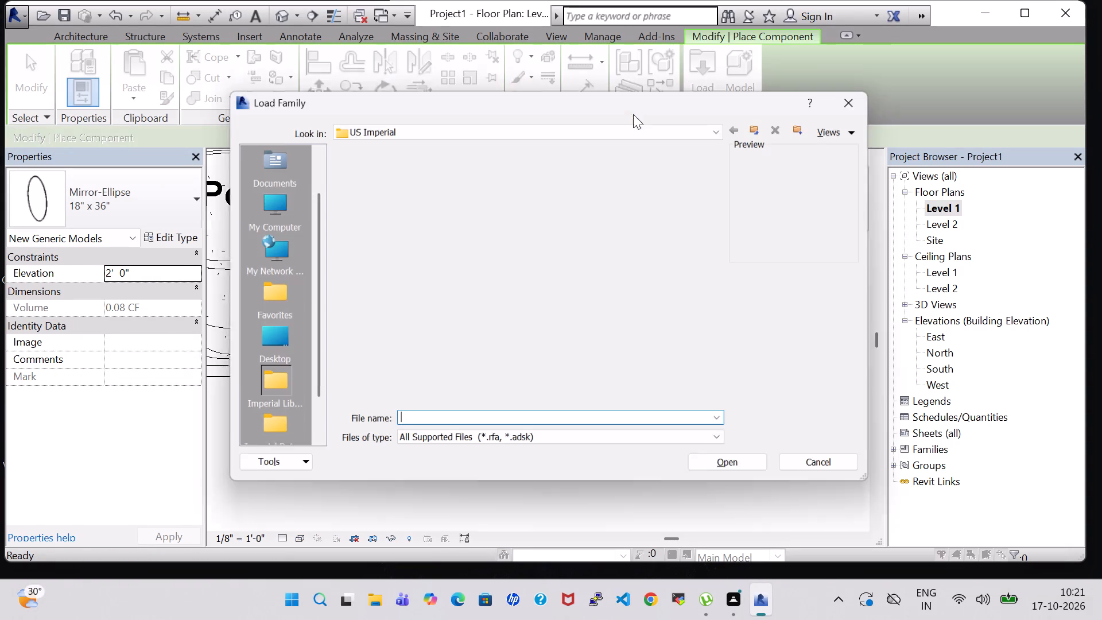
scroll(472, 262, "down", 2)
scroll(619, 257, "down", 2)
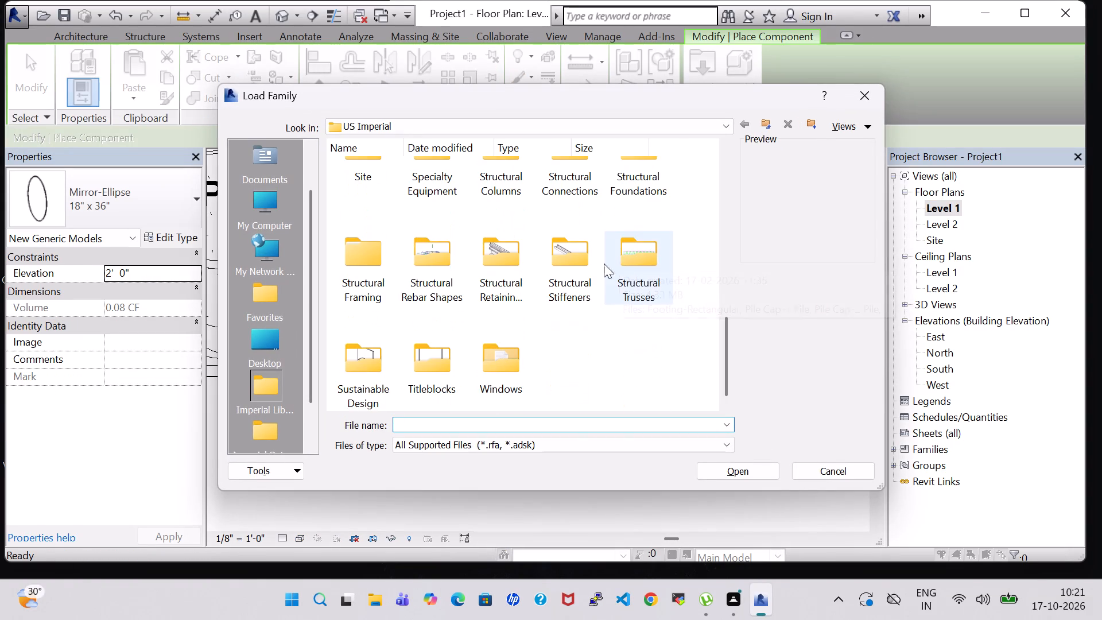
scroll(532, 327, "up", 6)
scroll(532, 327, "down", 1)
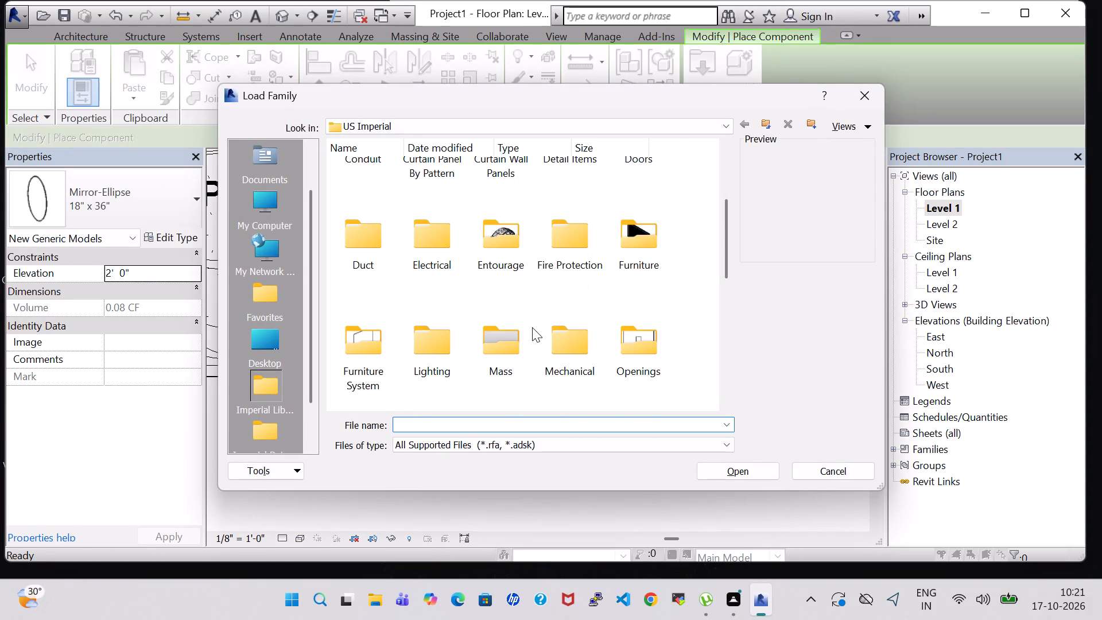
double_click(513, 257)
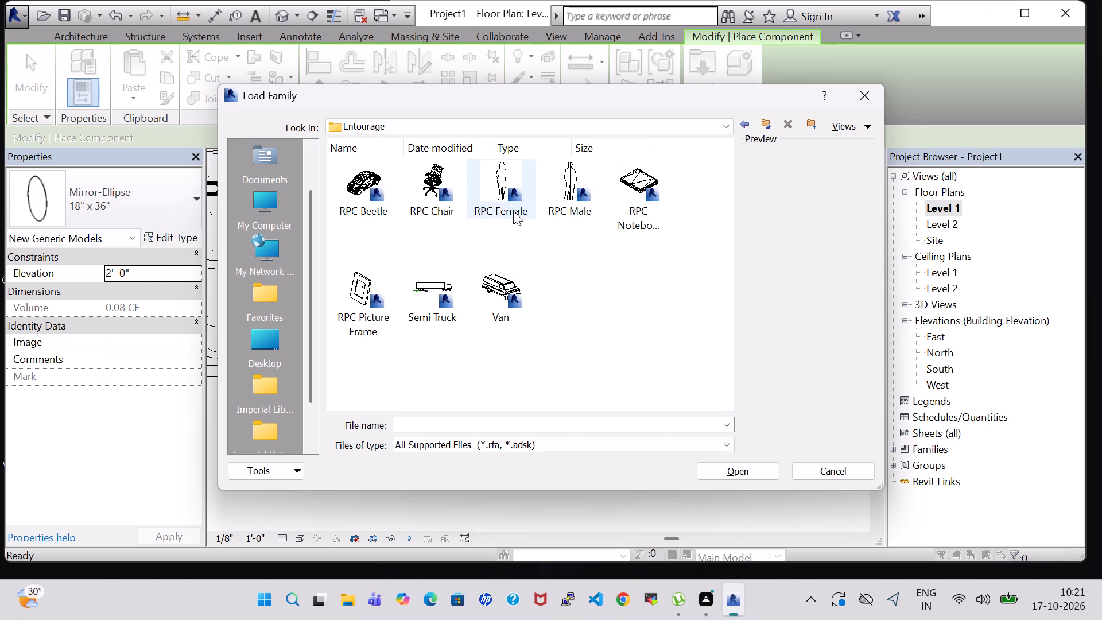
left_click(742, 125)
scroll(544, 284, "down", 3)
scroll(490, 274, "up", 1)
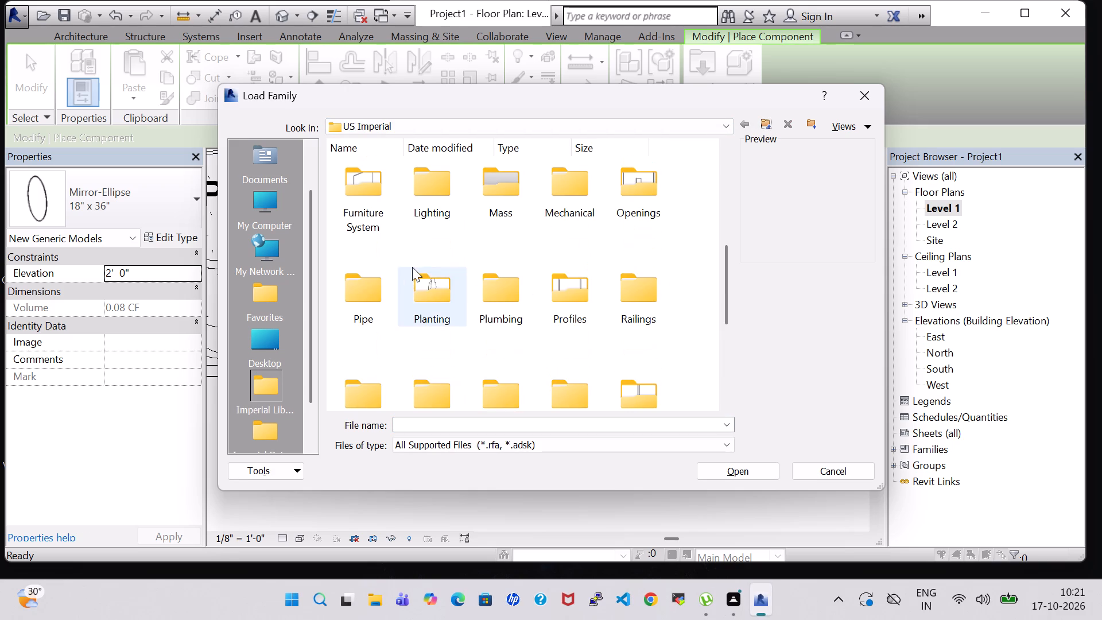
double_click(428, 269)
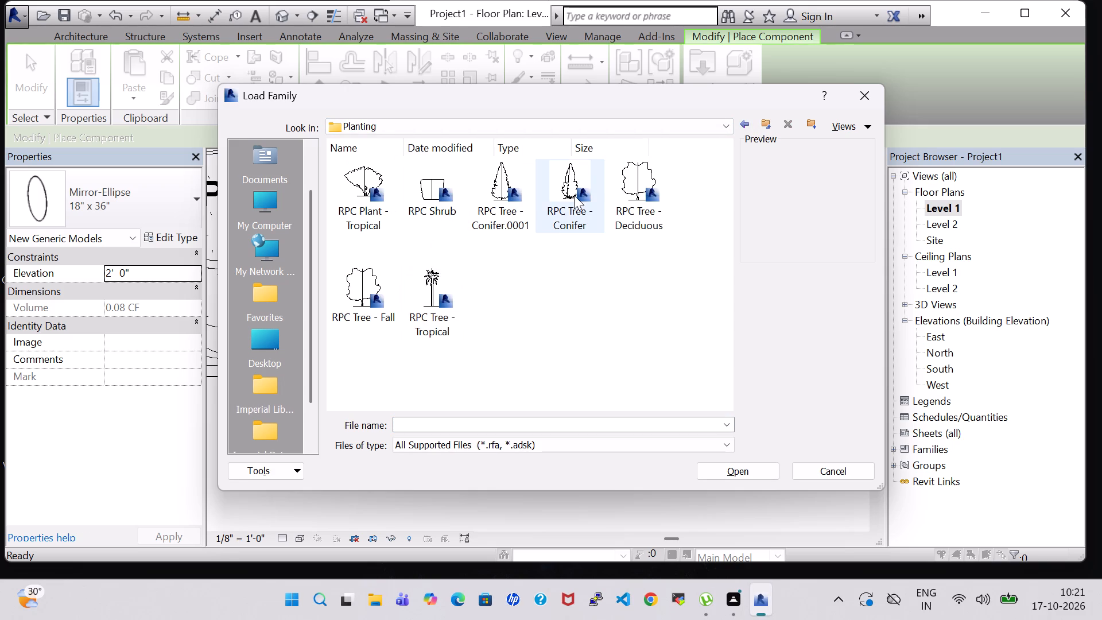
left_click(574, 195)
left_click(762, 478)
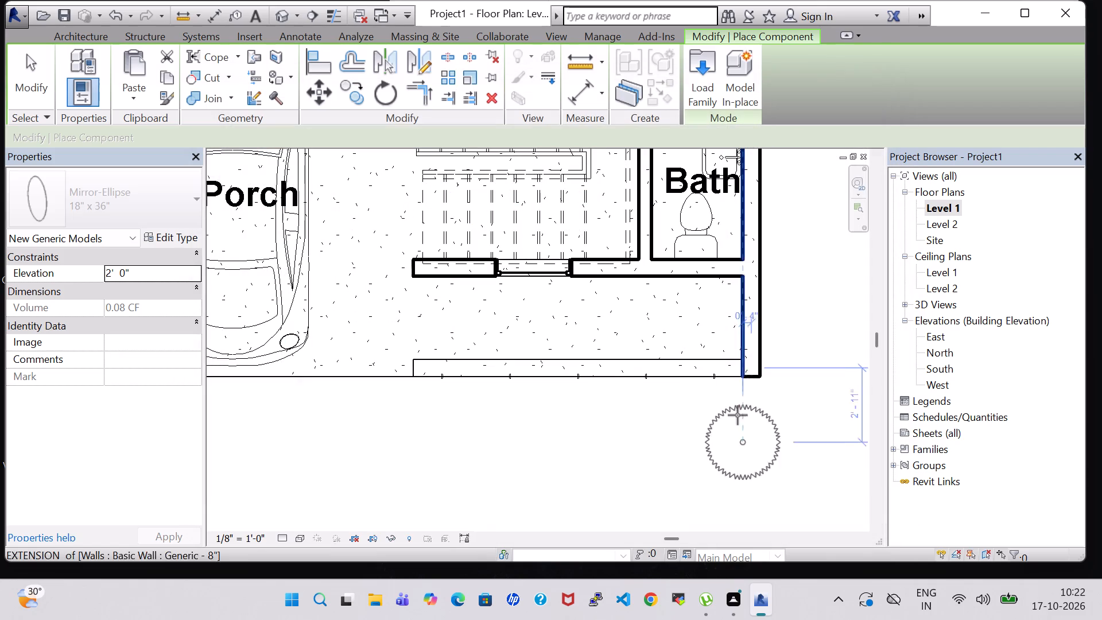
Place two Chinese Juniper - 7' trees between the stair window wall and low front wall, one near each end, about 2' 0" from the window wall.
left_click(697, 318)
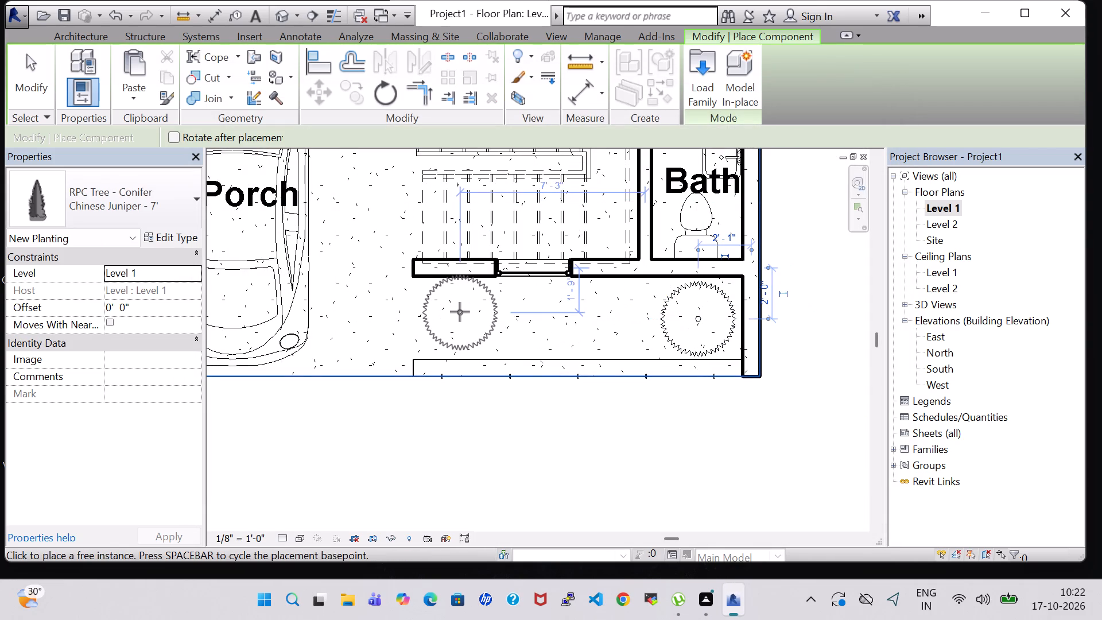
left_click(460, 313)
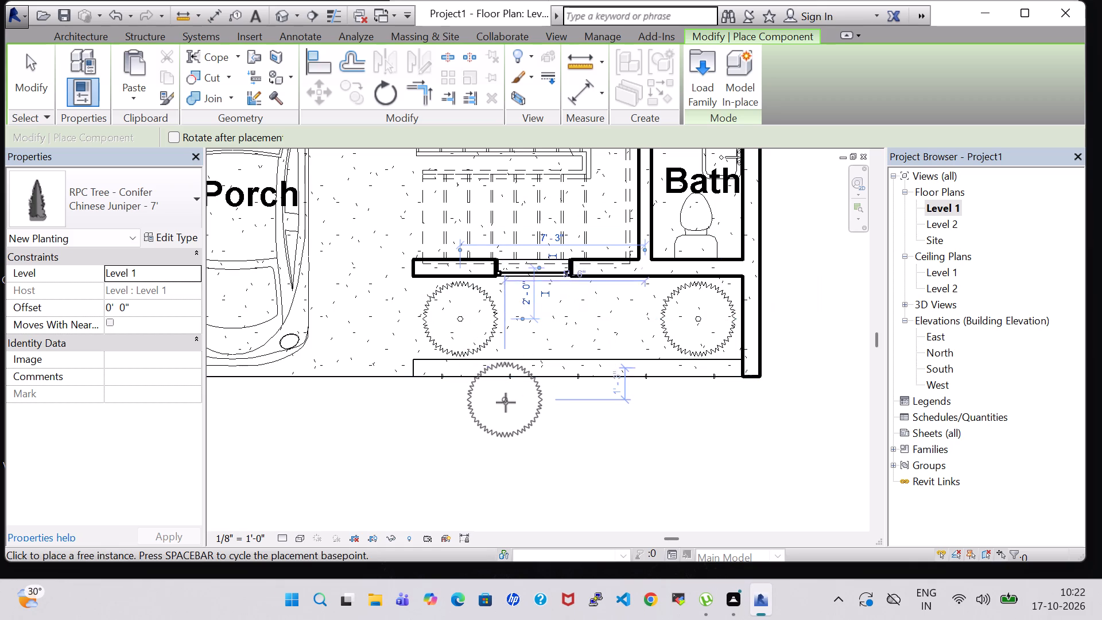
key("Escape")
key("Escape")
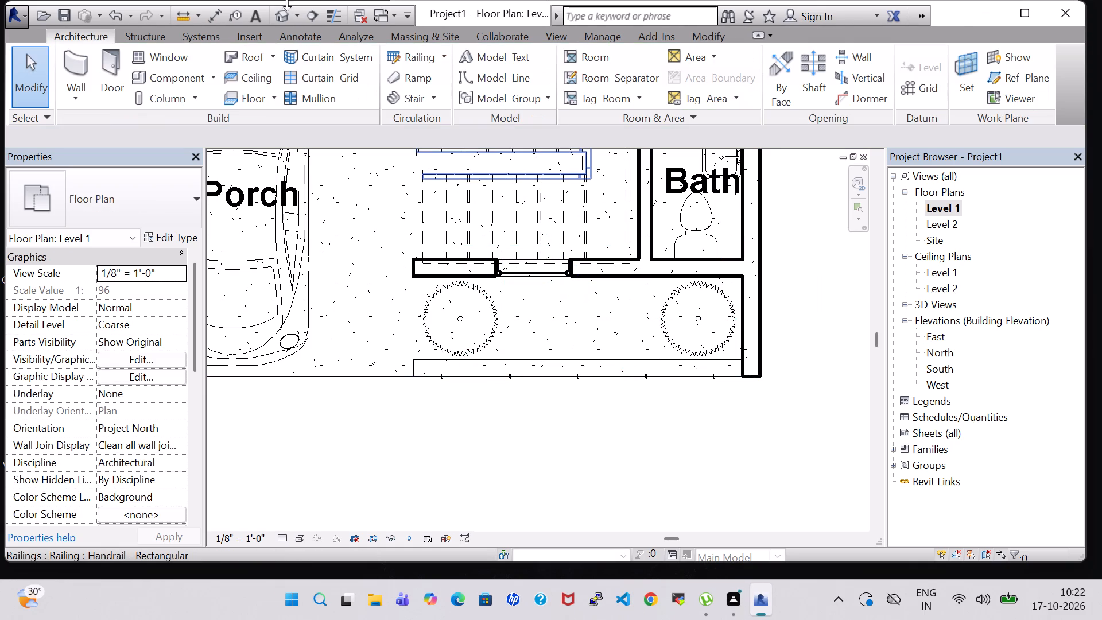
In the 3D view, set the unconnected height of the low front wall to 3' 0".
left_click(273, 11)
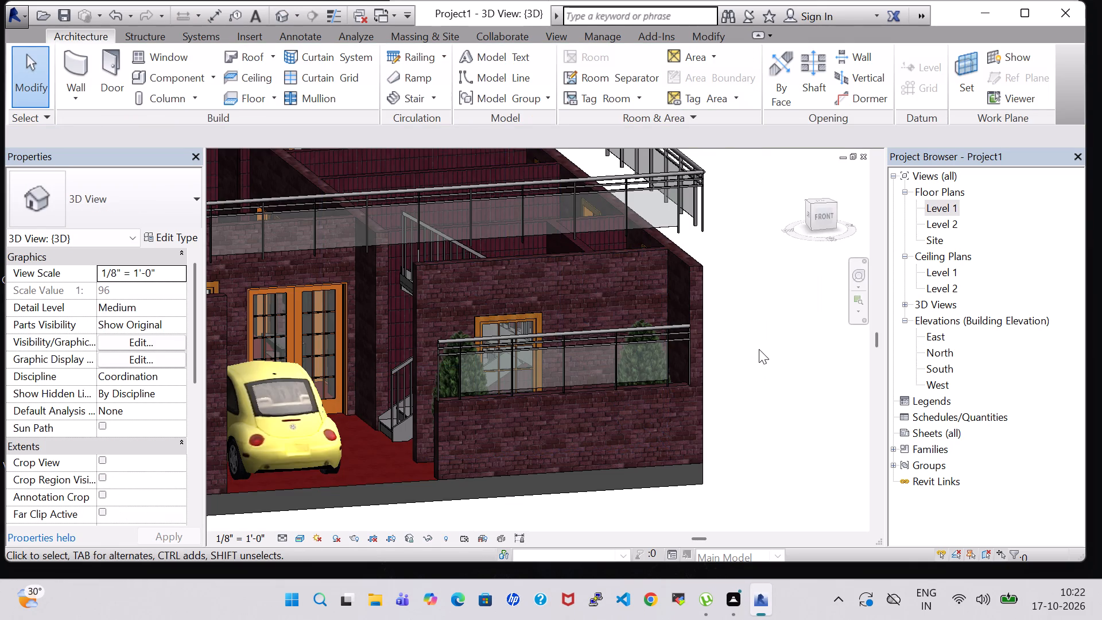
middle_click_drag(759, 349, 738, 343, "shift")
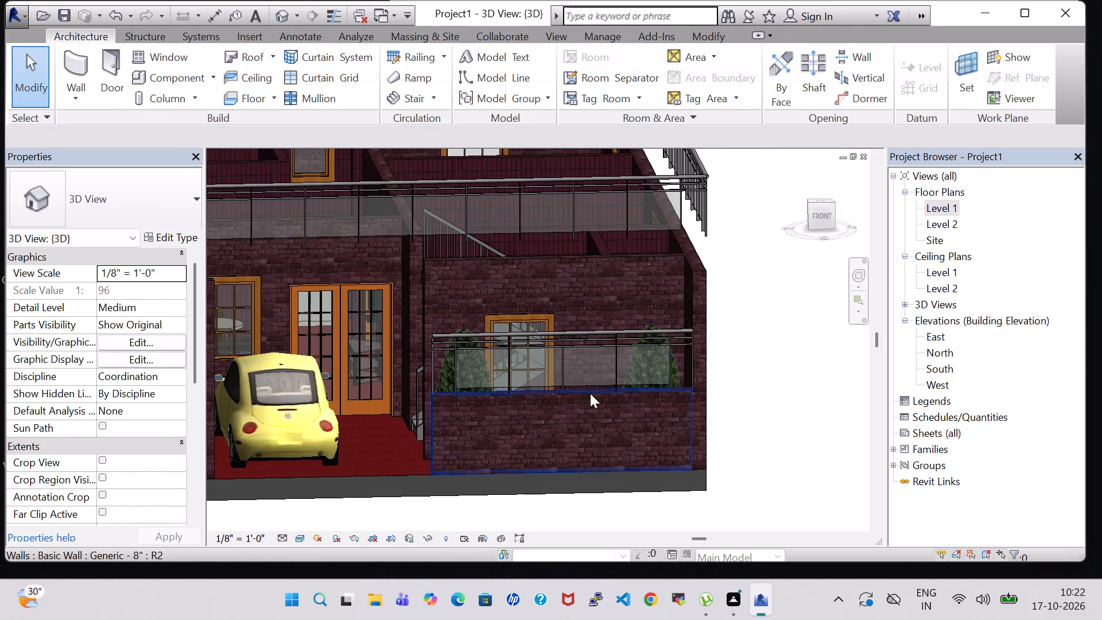
left_click(590, 393)
left_click(106, 374)
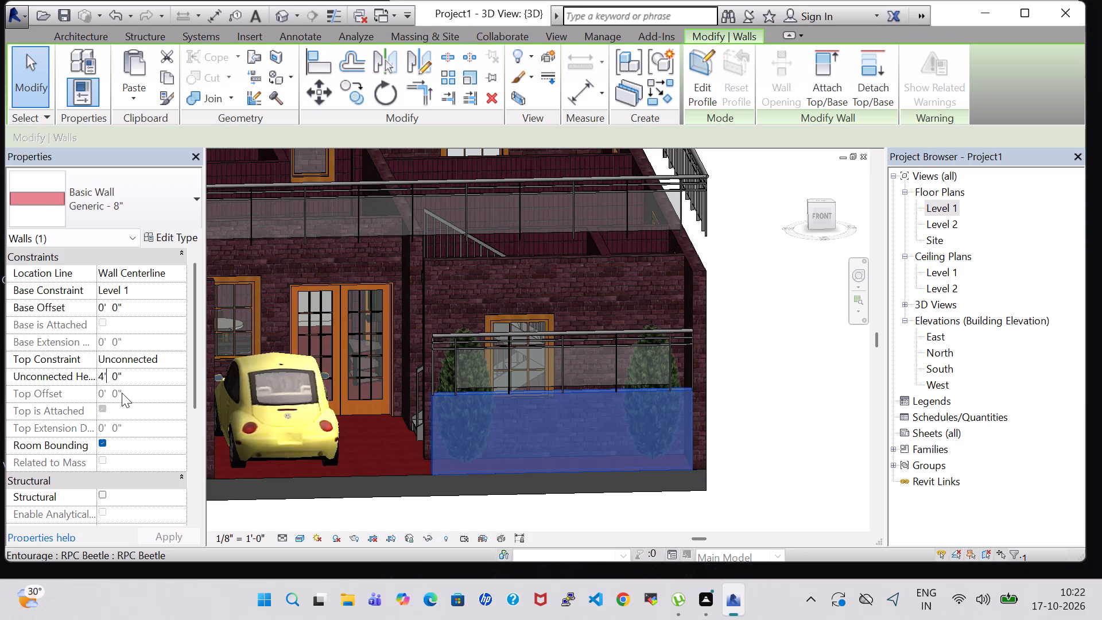
key("Left")
key("BackSpace")
key("3")
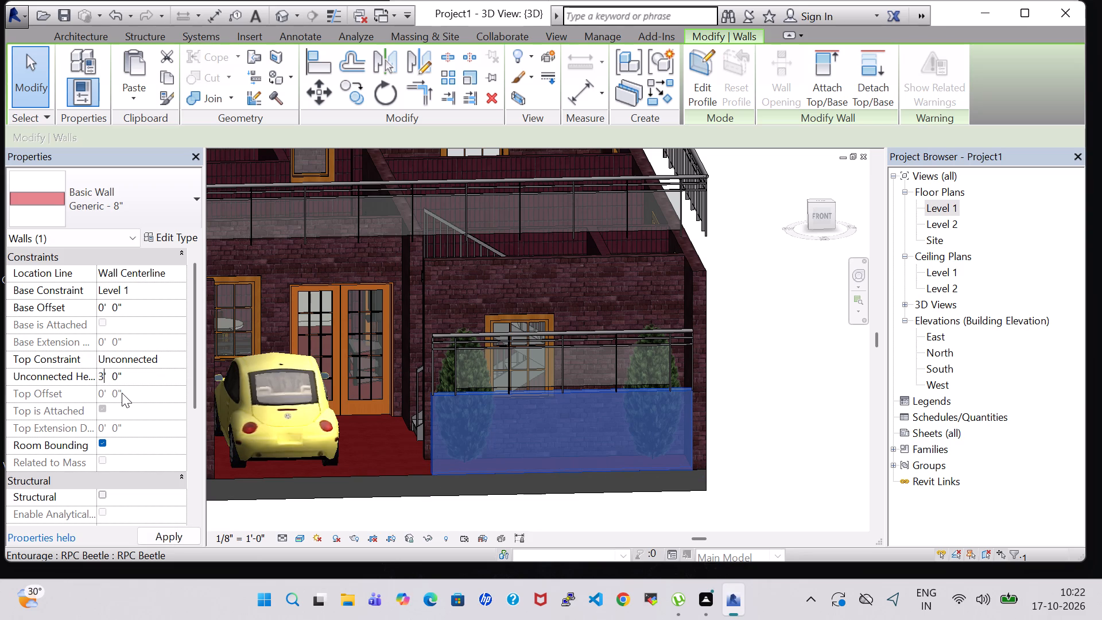
key("Return")
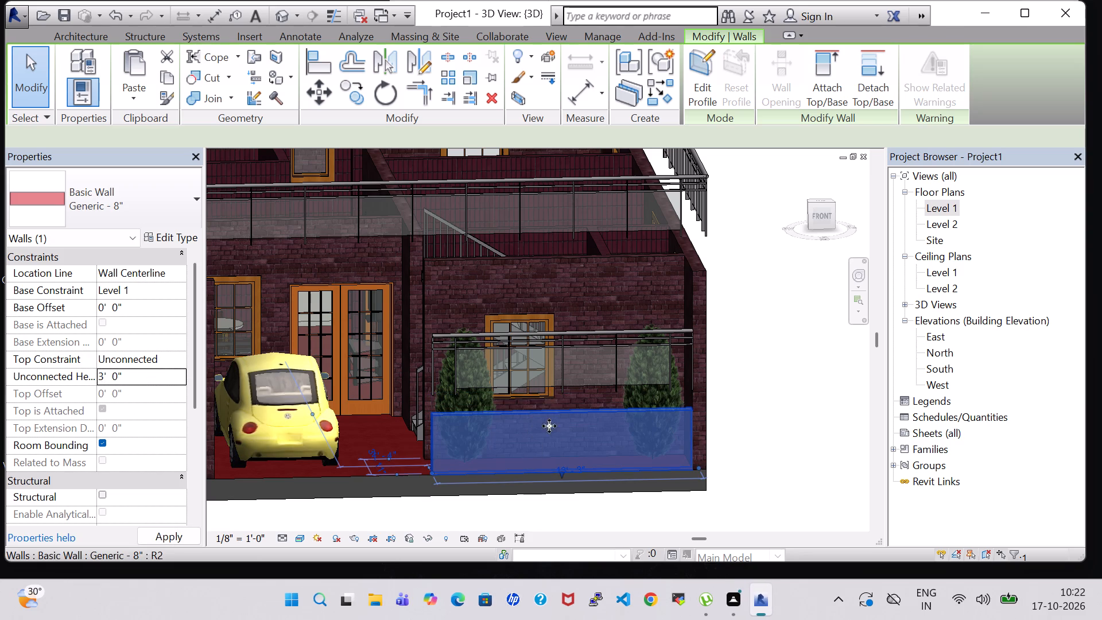
left_click(740, 365)
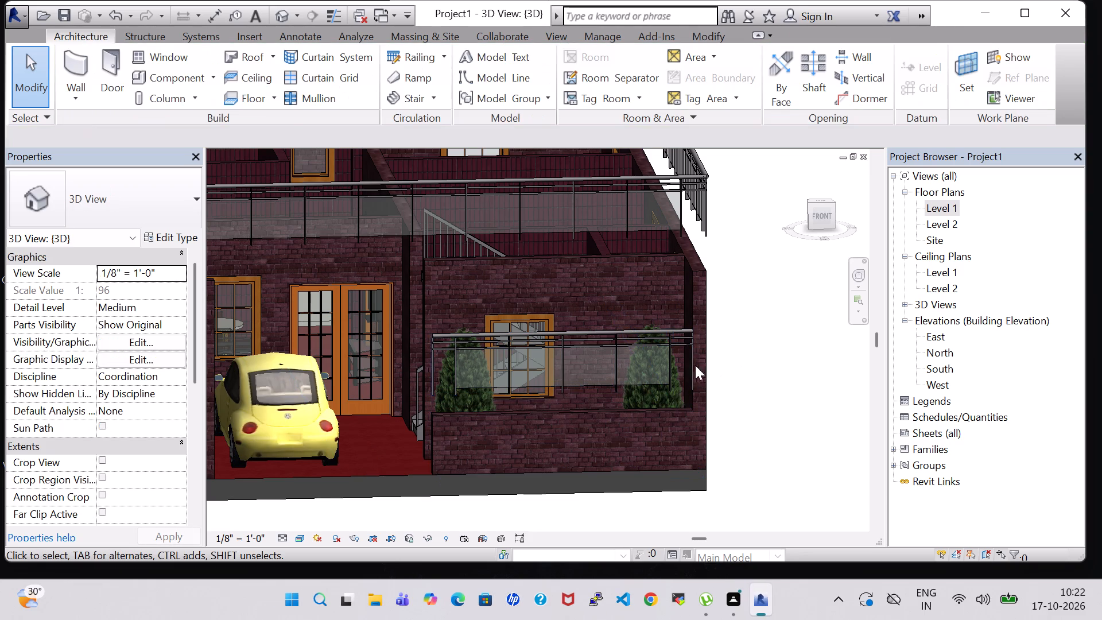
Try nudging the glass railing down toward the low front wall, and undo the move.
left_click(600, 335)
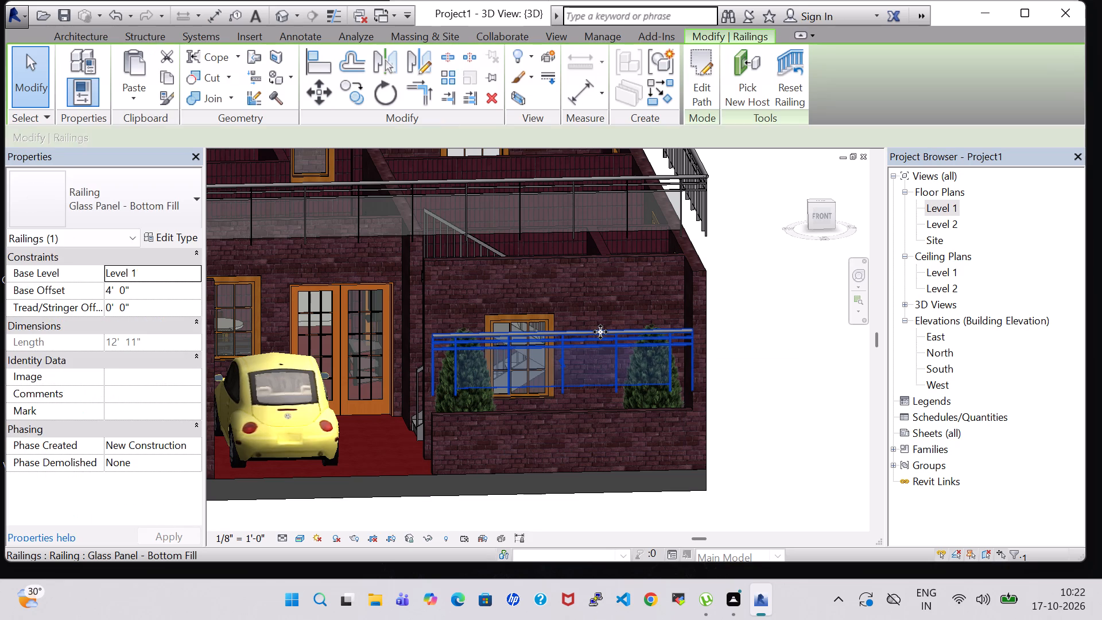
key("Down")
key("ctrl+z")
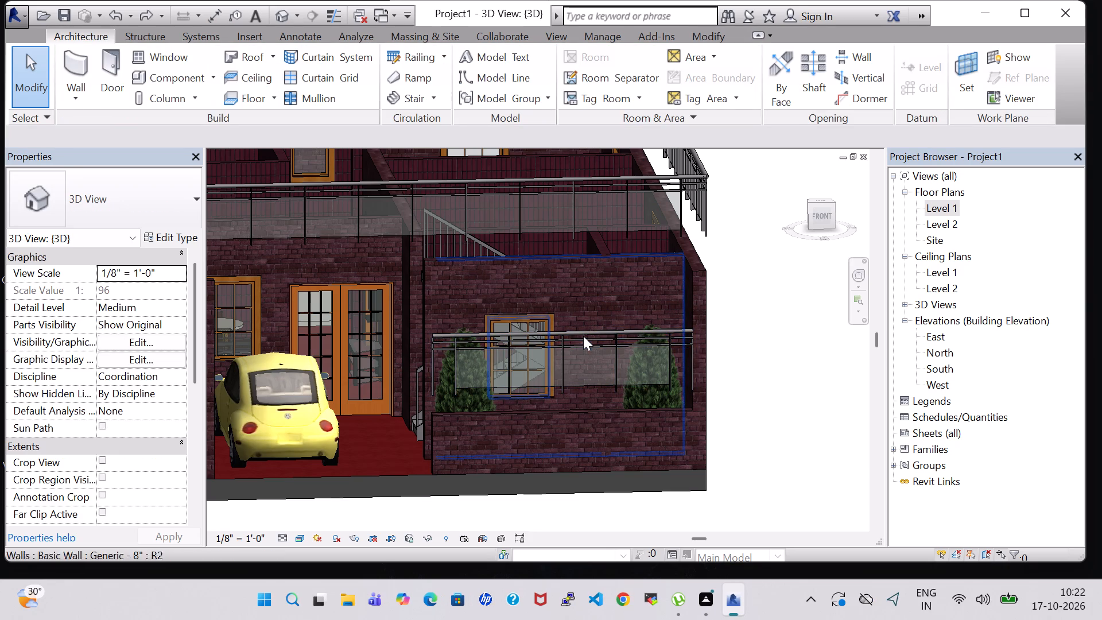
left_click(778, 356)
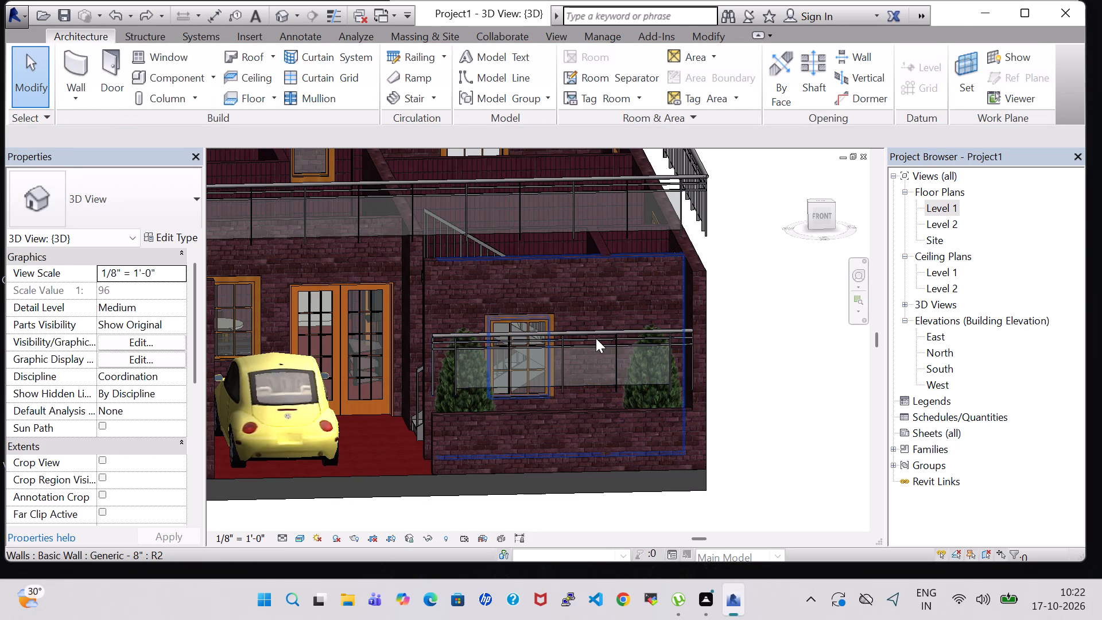
Set the base offset of the glass railing above the low front wall to 3' 0".
left_click(604, 348)
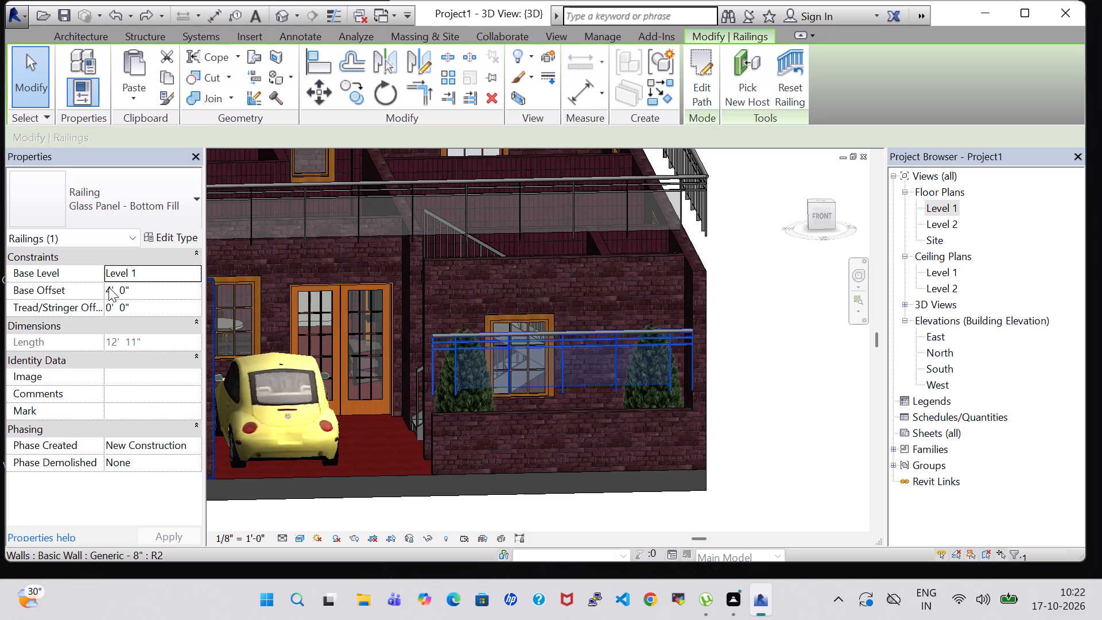
left_click(111, 289)
key("BackSpace")
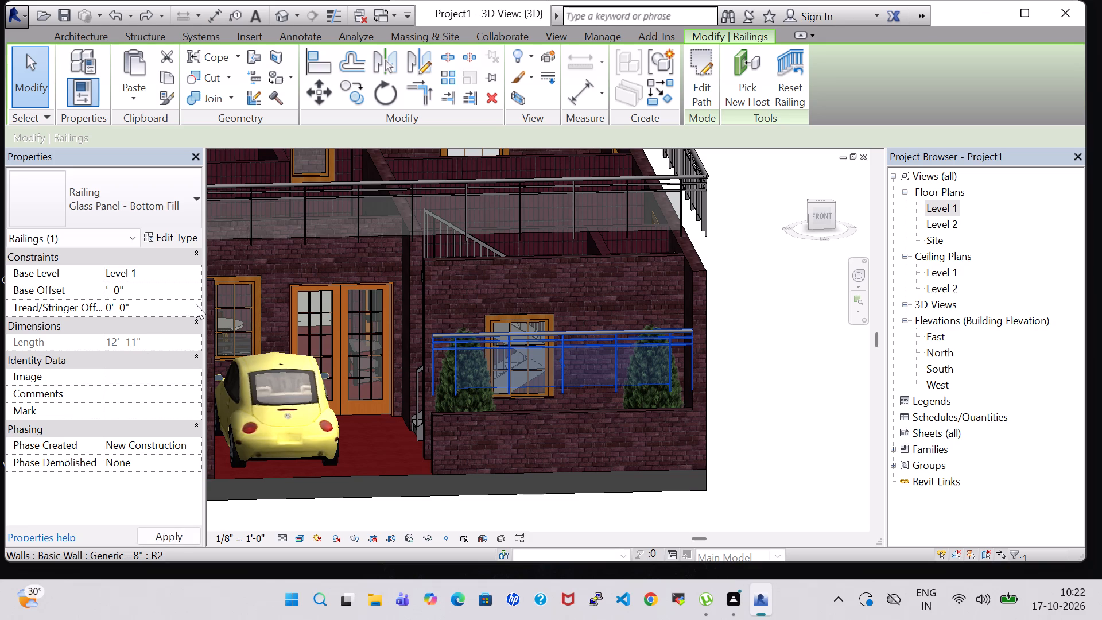
key("3")
key("Return")
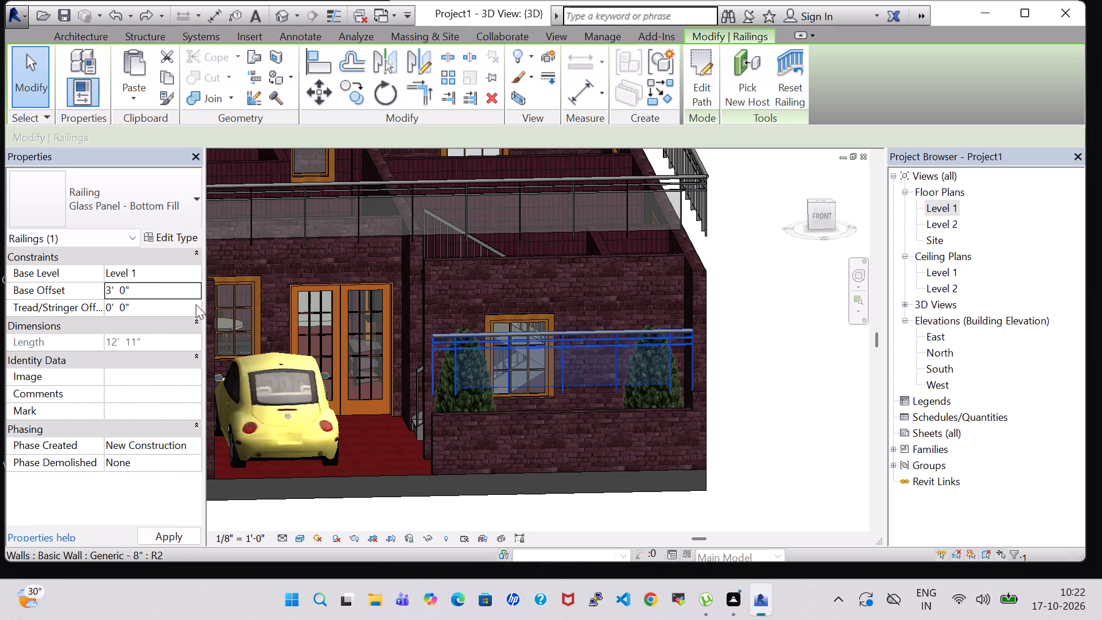
left_click(766, 382)
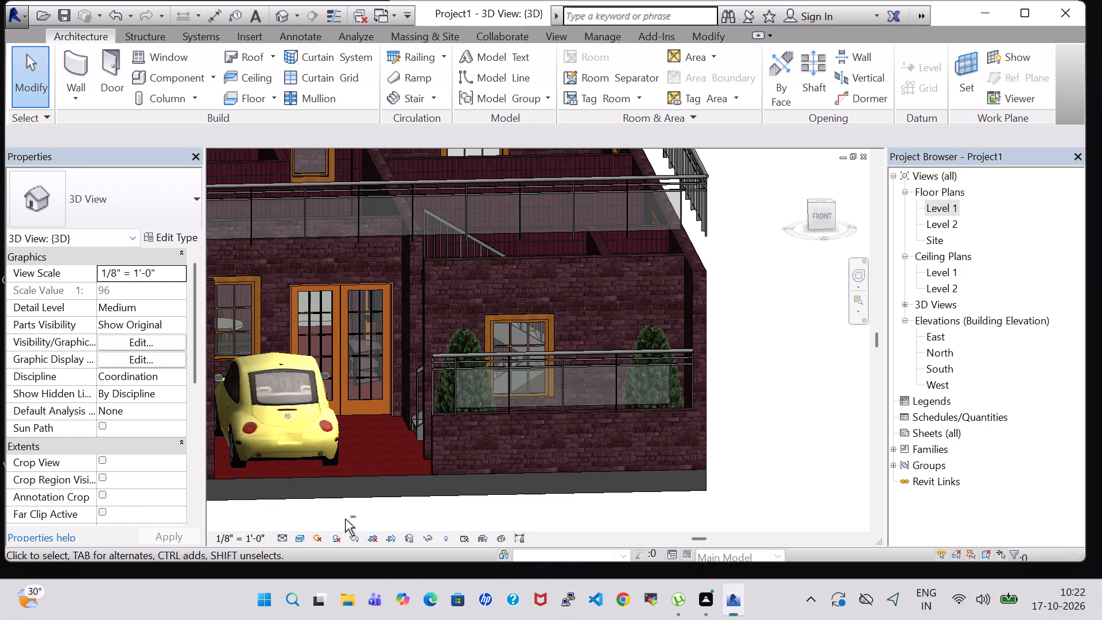
Nudge the glass railing two increments toward the house, from the low front wall's outer face onto its top.
middle_click_drag(345, 519, 499, 579, "shift")
middle_click_drag(499, 580, 503, 599, "shift")
middle_click_drag(616, 480, 673, 494, "shift")
middle_click_drag(638, 477, 669, 479, "shift")
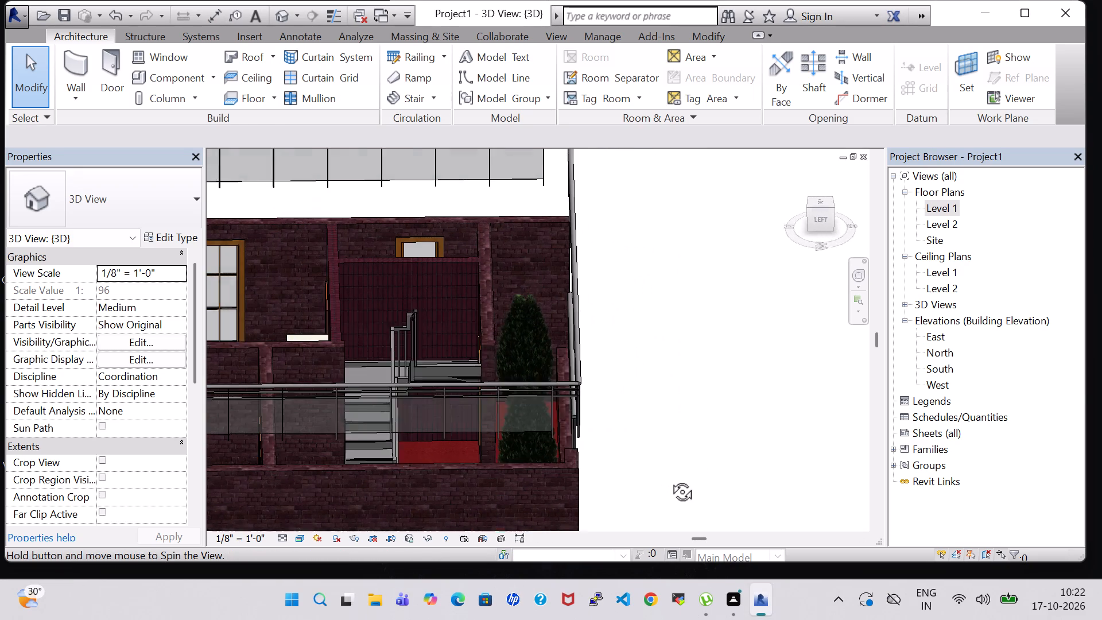
middle_click_drag(669, 479, 661, 509, "shift")
middle_click(661, 509, "shift")
middle_click(650, 471, "shift")
scroll(649, 468, "up", 2)
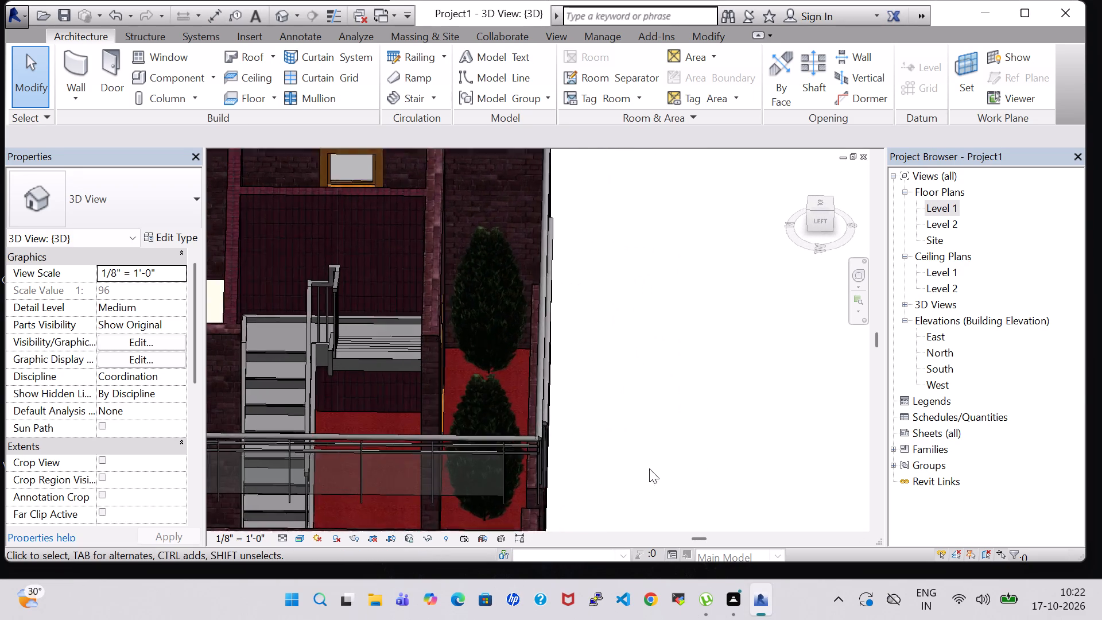
scroll(649, 468, "up", 6)
middle_click_drag(600, 440, 592, 382, "shift")
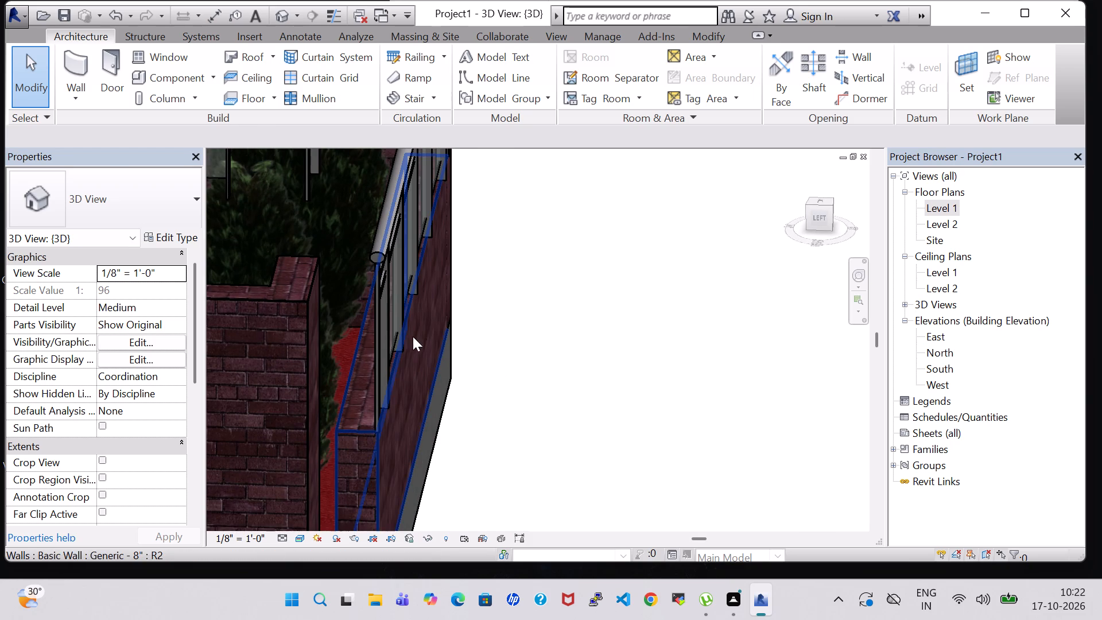
left_click(379, 318)
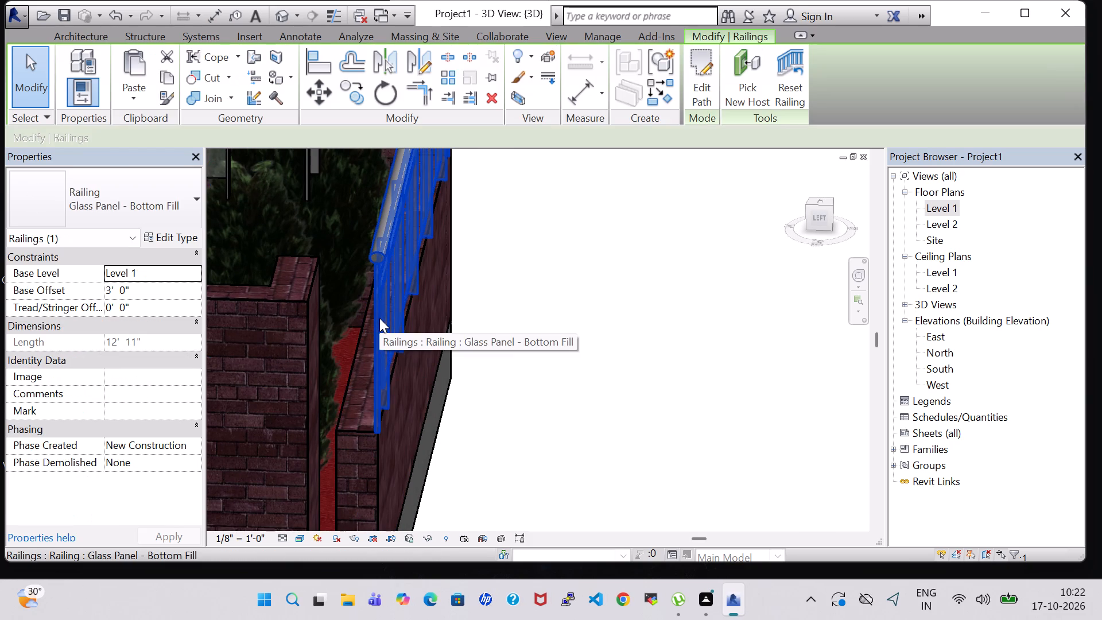
key("Left")
key("Left")
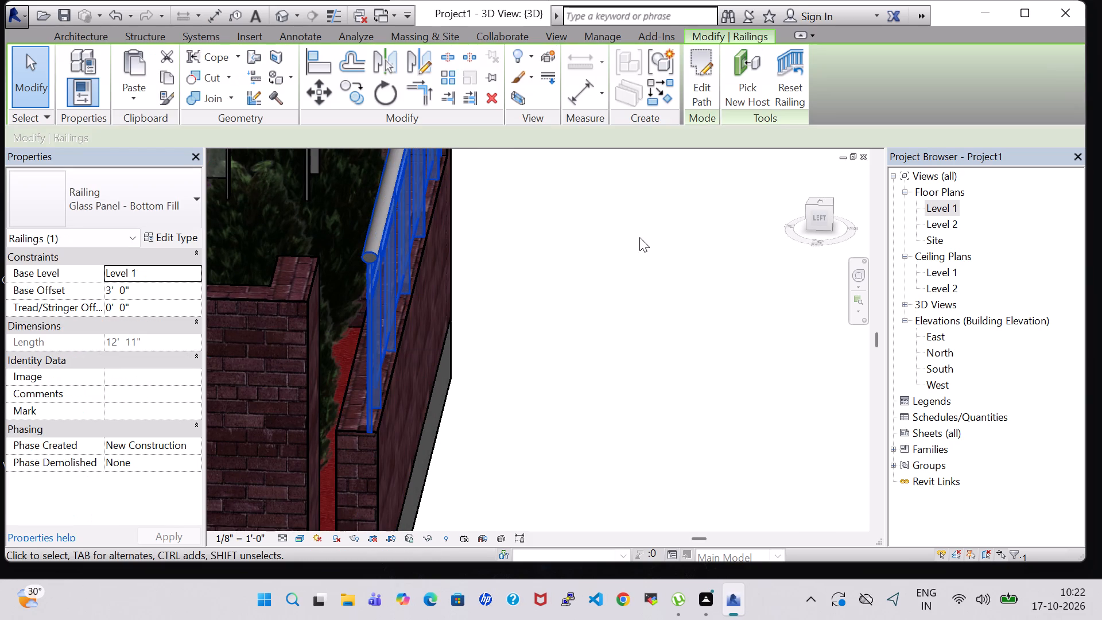
left_click(606, 339)
middle_click_drag(606, 339, 550, 322, "shift")
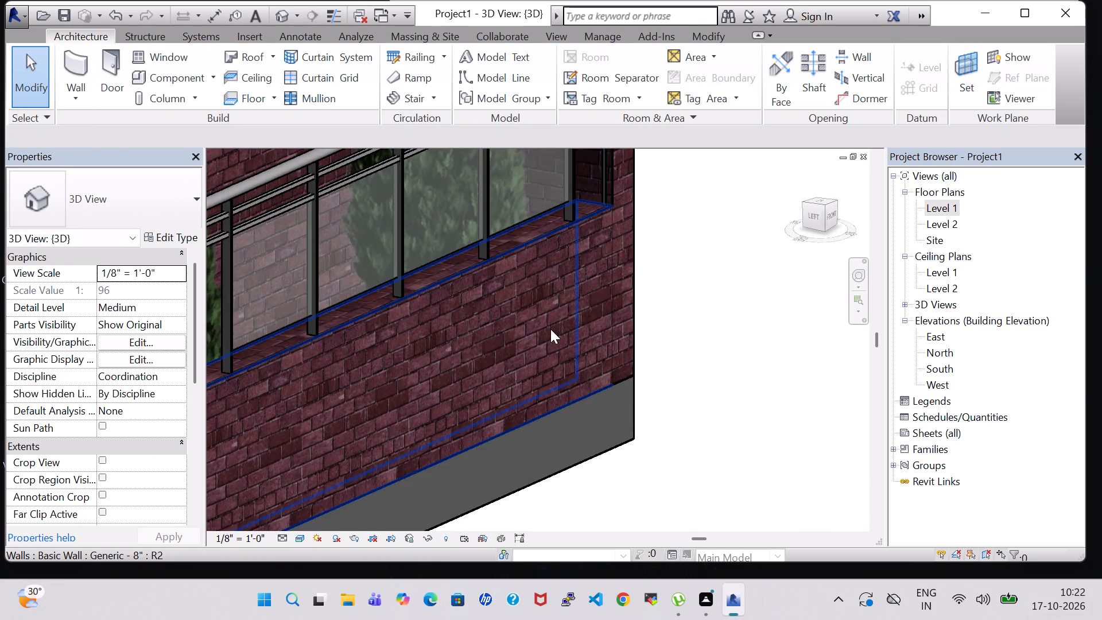
scroll(550, 334, "down", 2)
scroll(657, 376, "down", 2)
middle_click_drag(634, 444, 520, 470, "shift")
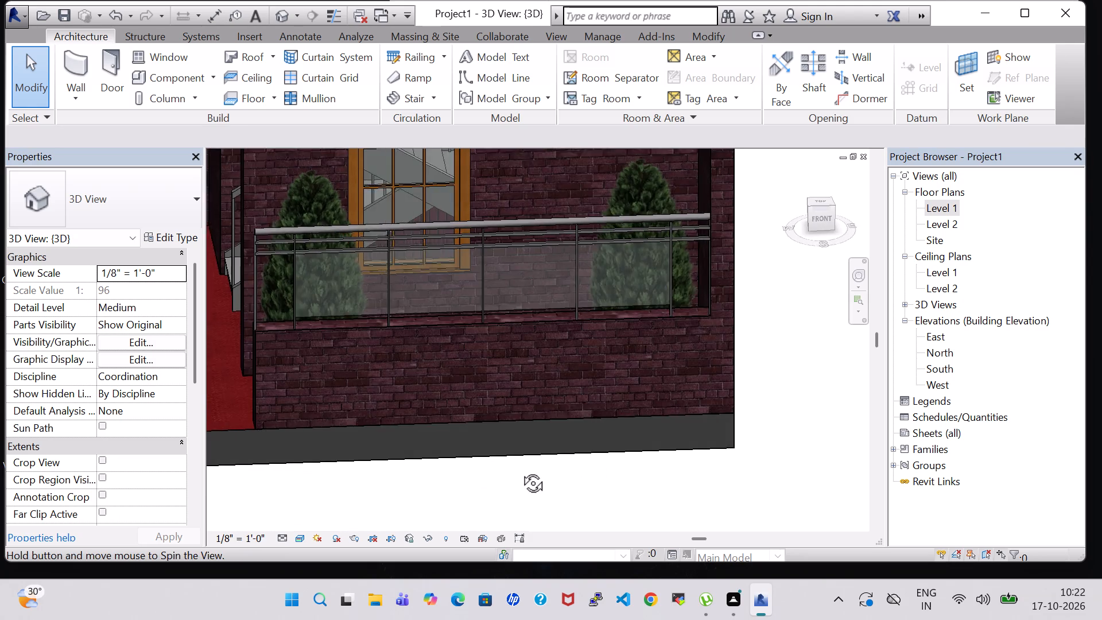
middle_click_drag(520, 470, 521, 499, "shift")
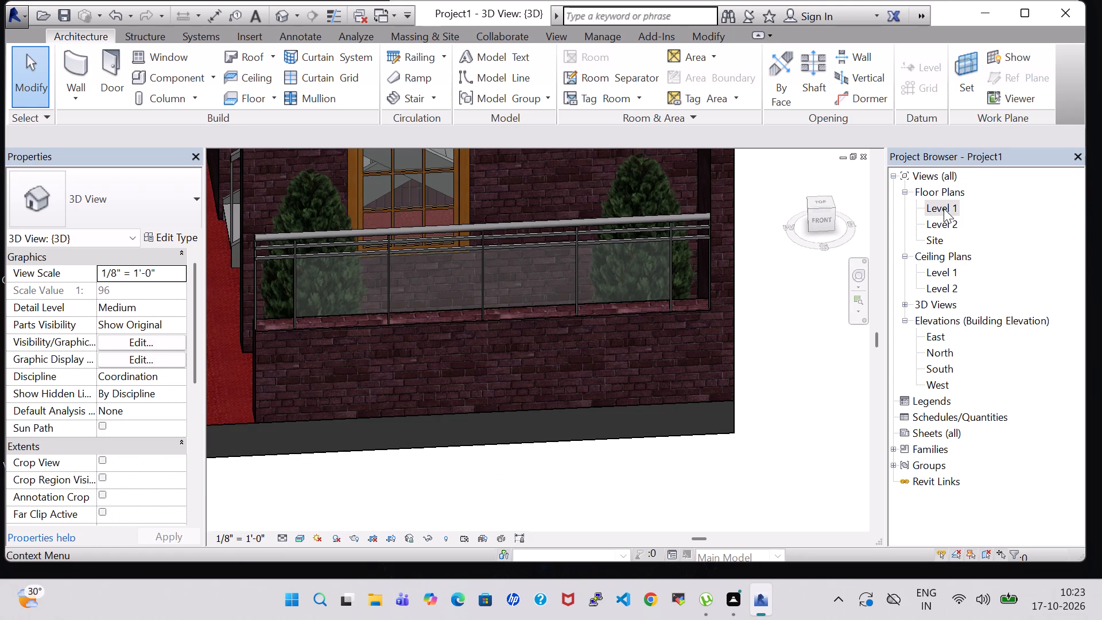
With the Level 1 plan open, load the Table-Coffee family from the library's Furniture > Tables folder as a component.
double_click(944, 208)
scroll(581, 276, "down", 2)
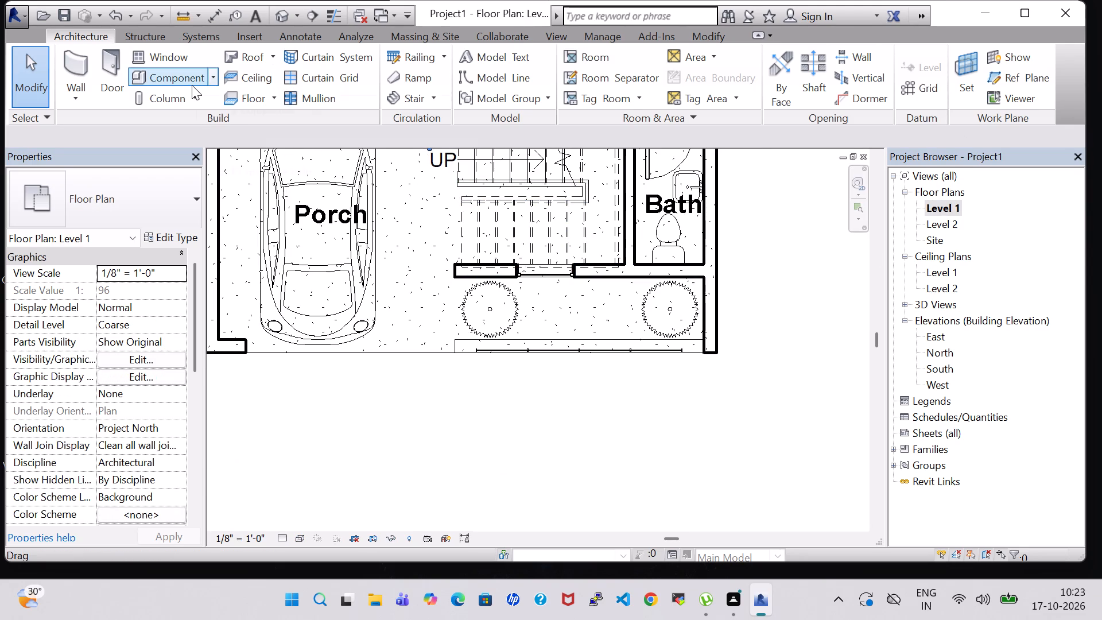
left_click(192, 85)
left_click(707, 80)
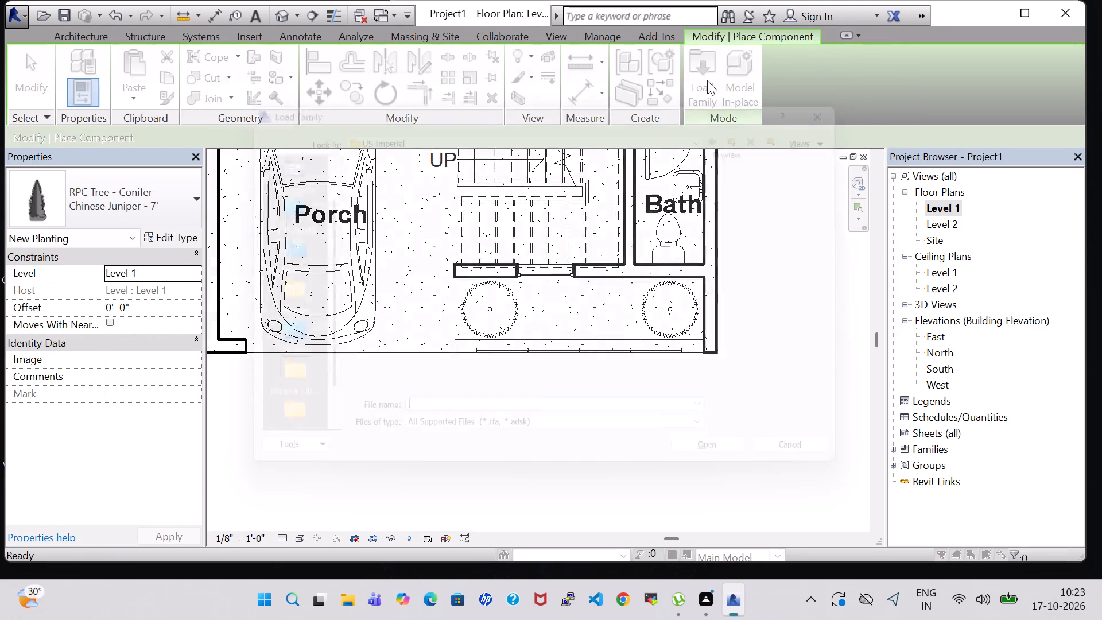
scroll(705, 104, "down", 1)
scroll(625, 283, "down", 1)
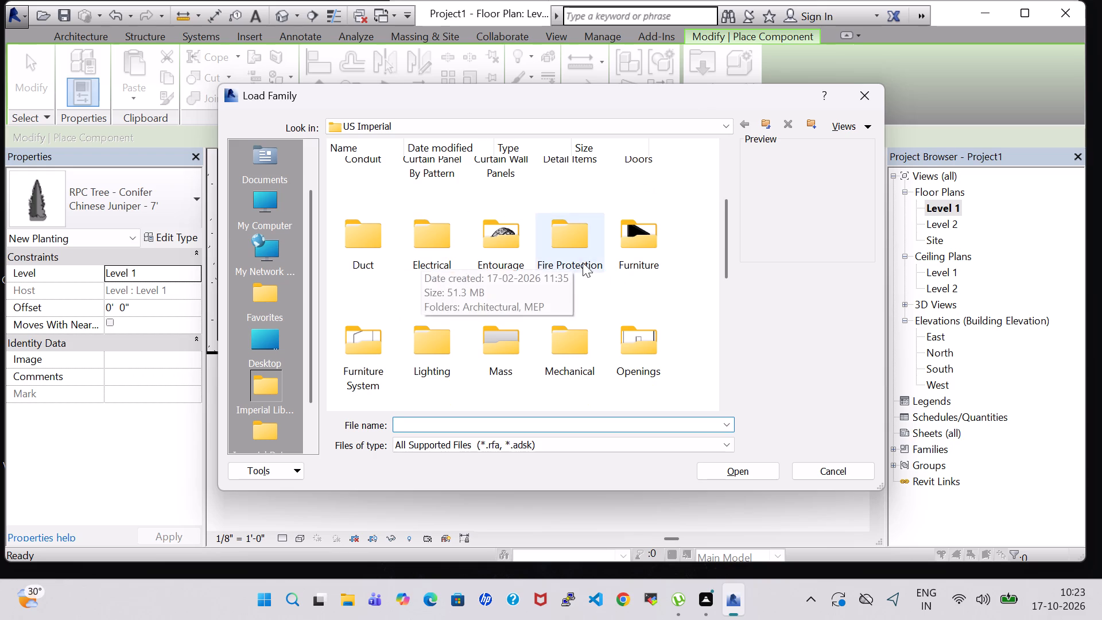
double_click(626, 251)
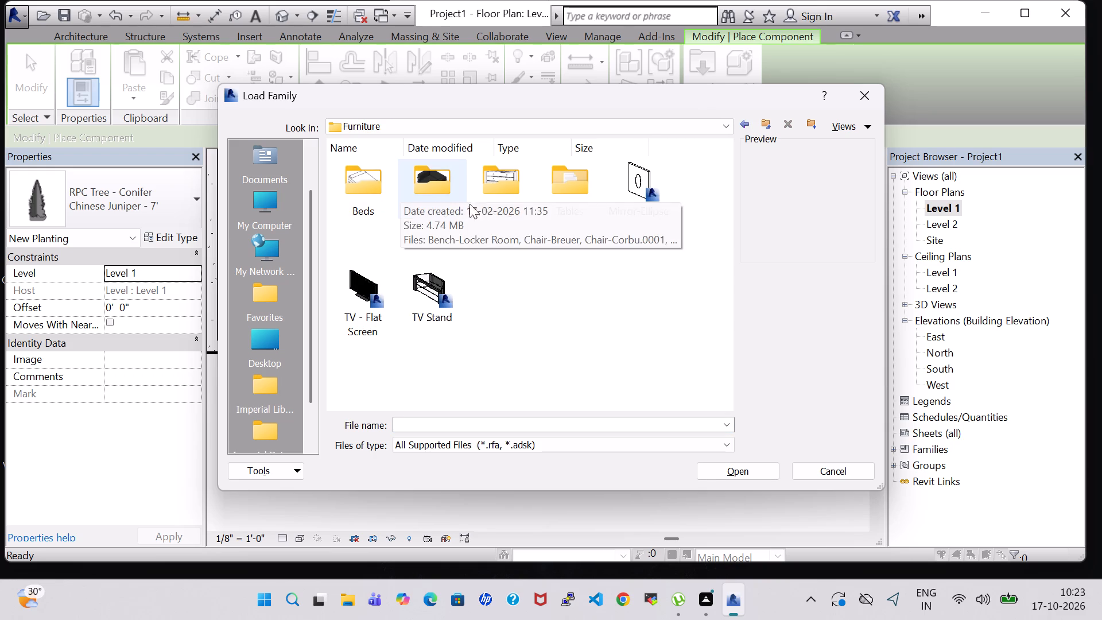
double_click(565, 171)
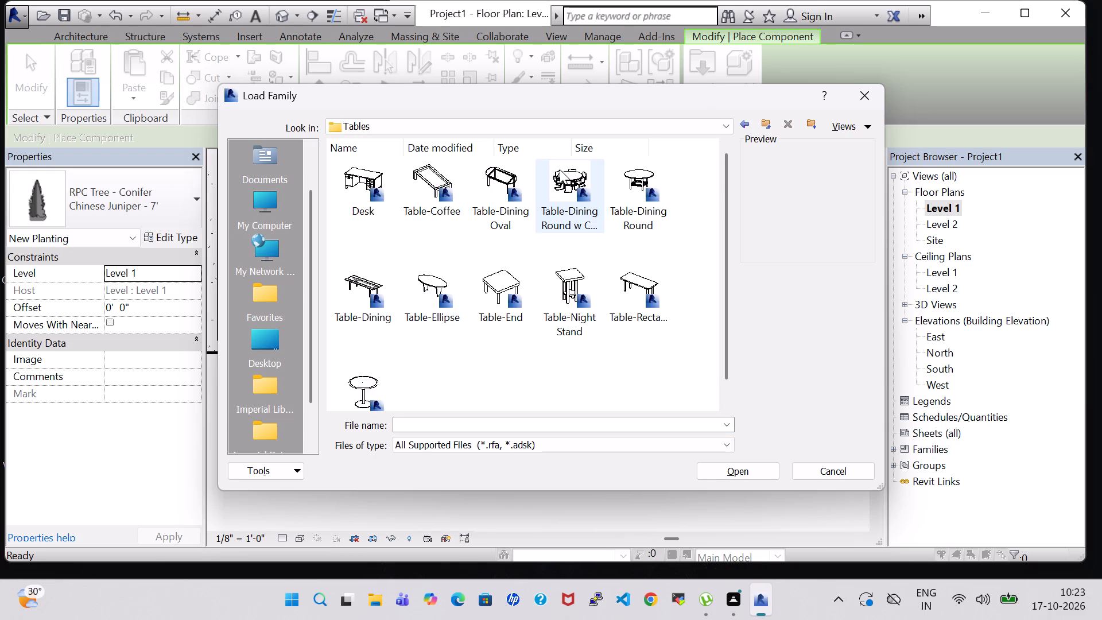
left_click(452, 208)
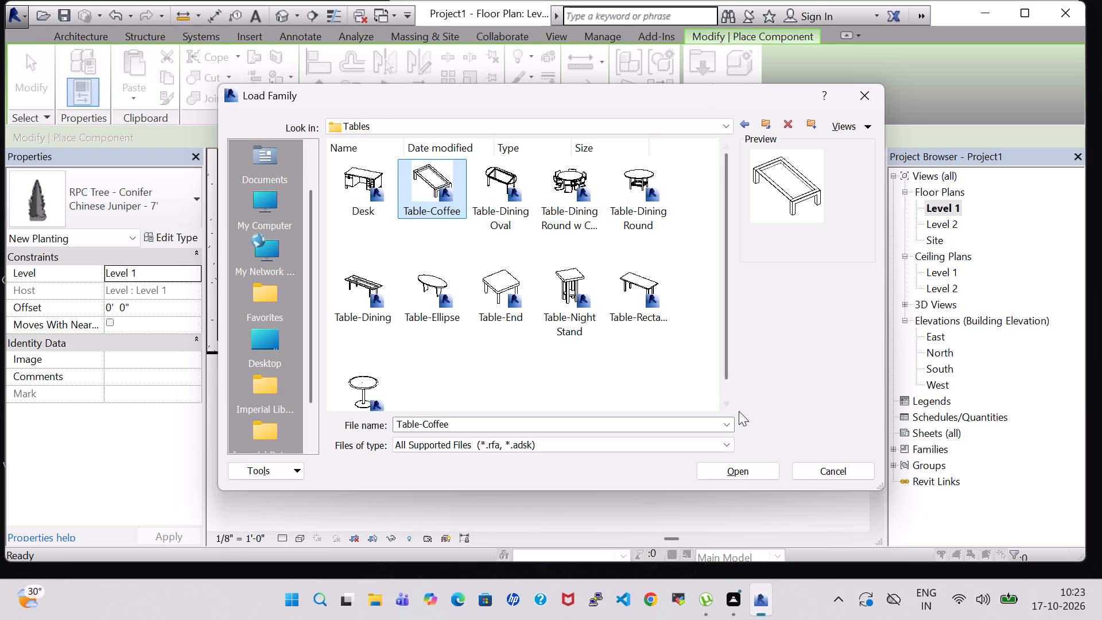
left_click(775, 475)
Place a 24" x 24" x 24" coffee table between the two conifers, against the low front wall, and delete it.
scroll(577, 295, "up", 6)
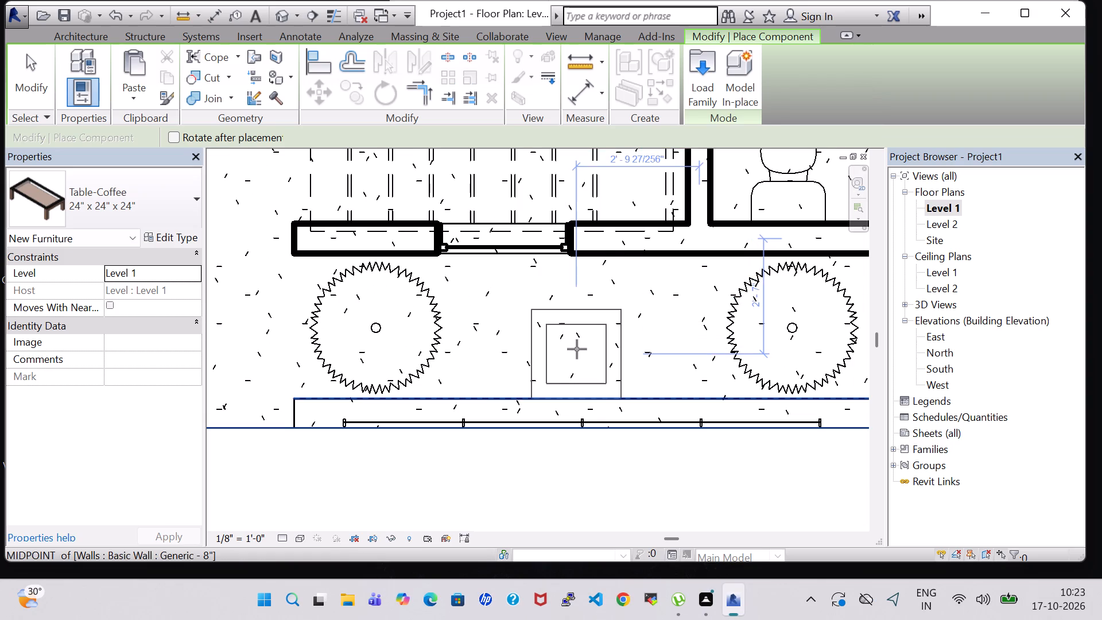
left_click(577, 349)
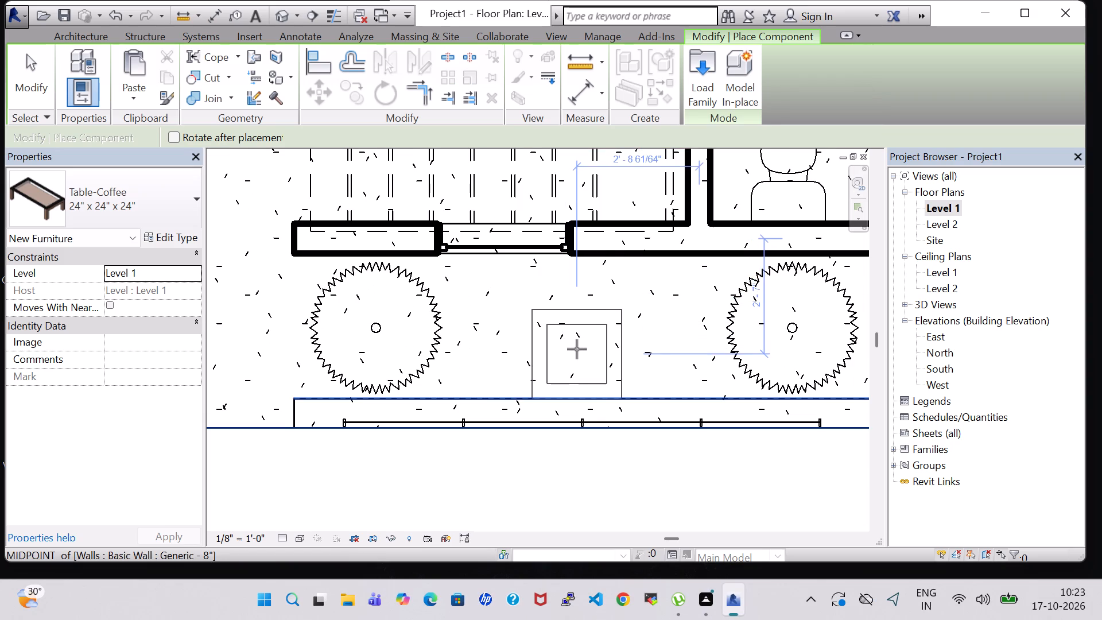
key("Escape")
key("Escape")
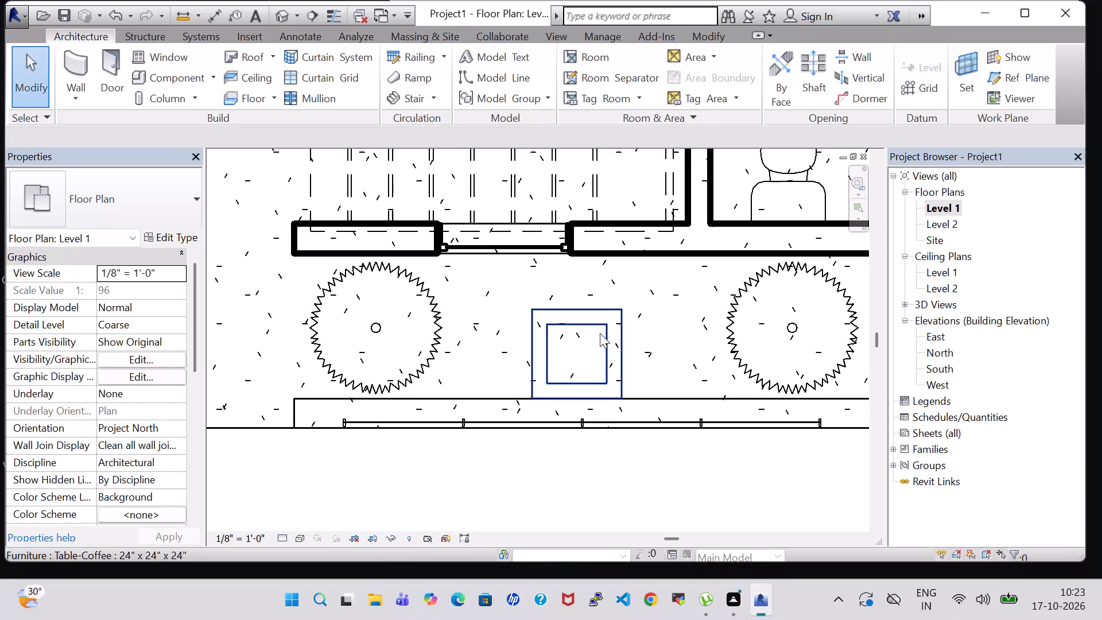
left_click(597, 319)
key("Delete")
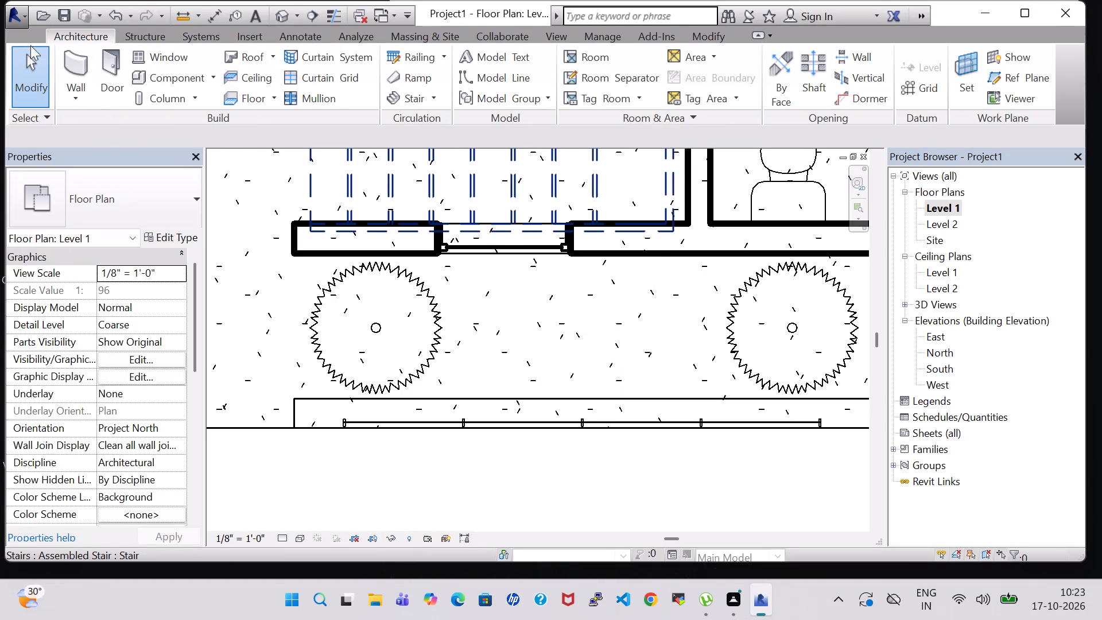
In the 3D view, examine the house front from several angles, including the low wall, glass railing, conifers and porch.
left_click(285, 23)
middle_click_drag(345, 468, 571, 450, "shift")
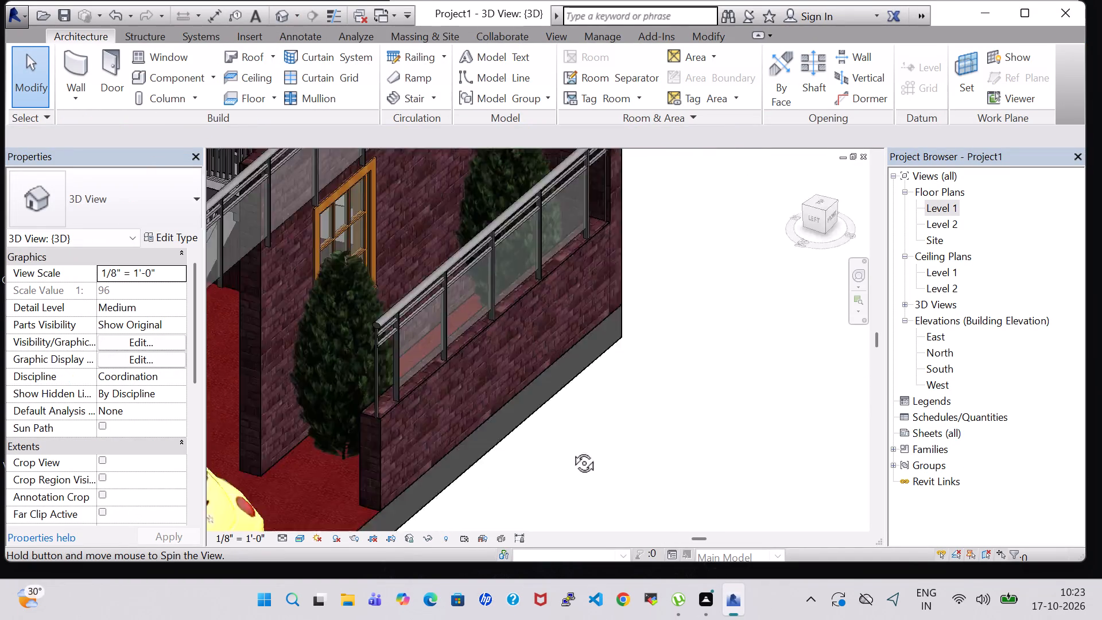
middle_click_drag(571, 450, 513, 559, "shift")
scroll(606, 283, "down", 3)
middle_click_drag(618, 329, 447, 253, "shift")
middle_click(486, 394, "shift")
scroll(486, 394, "down", 2, "shift")
scroll(482, 393, "down", 3)
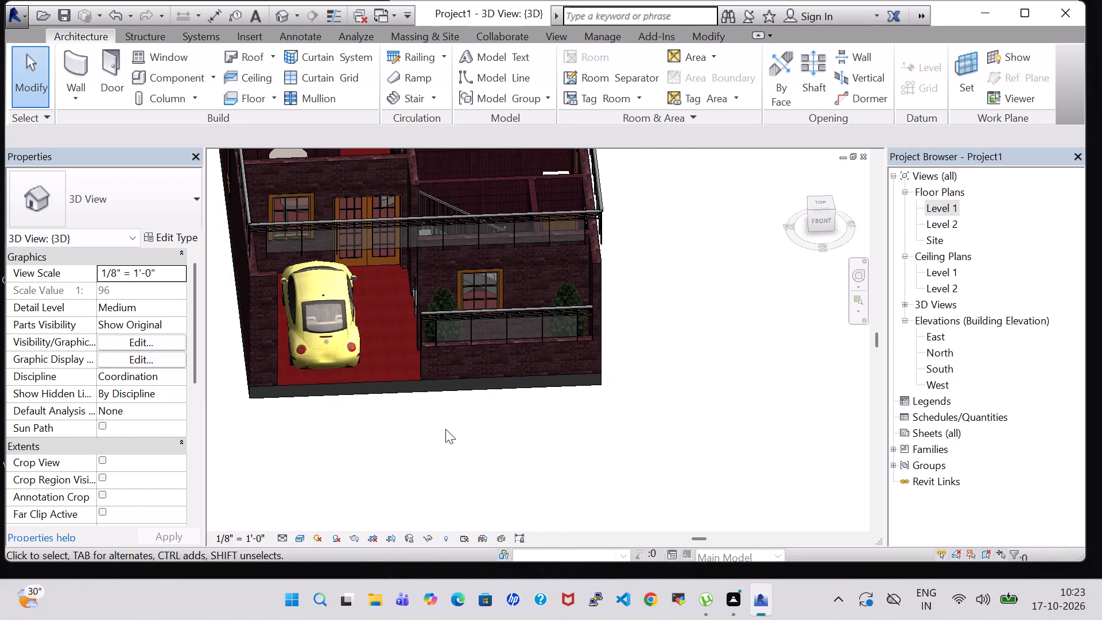
middle_click_drag(445, 429, 496, 408, "shift")
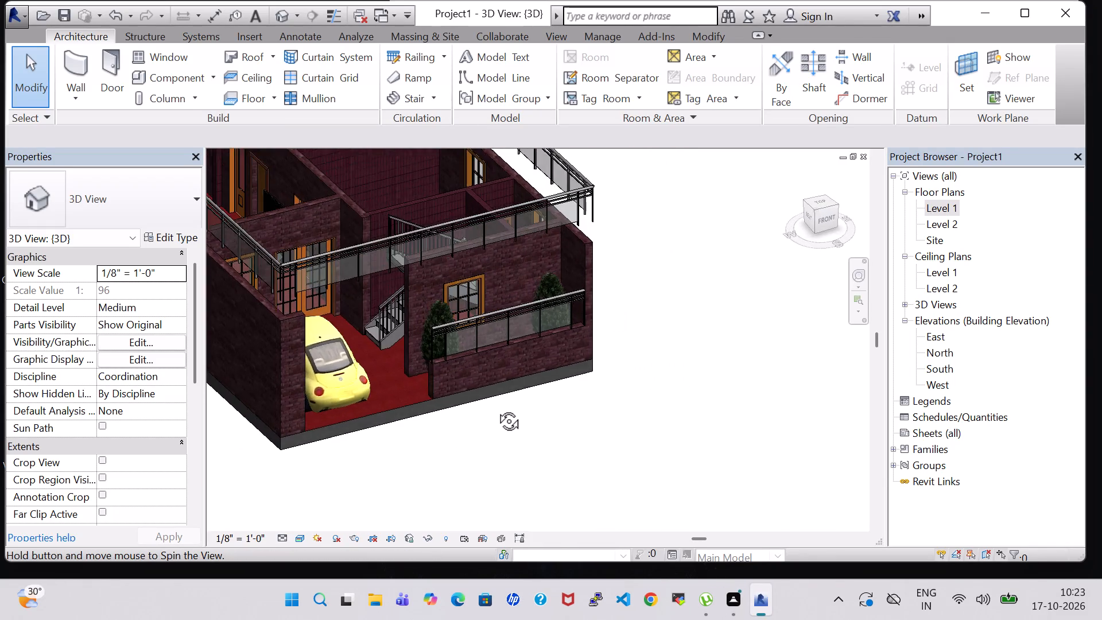
middle_click_drag(496, 408, 410, 359, "shift")
middle_click_drag(410, 351, 416, 370, "shift")
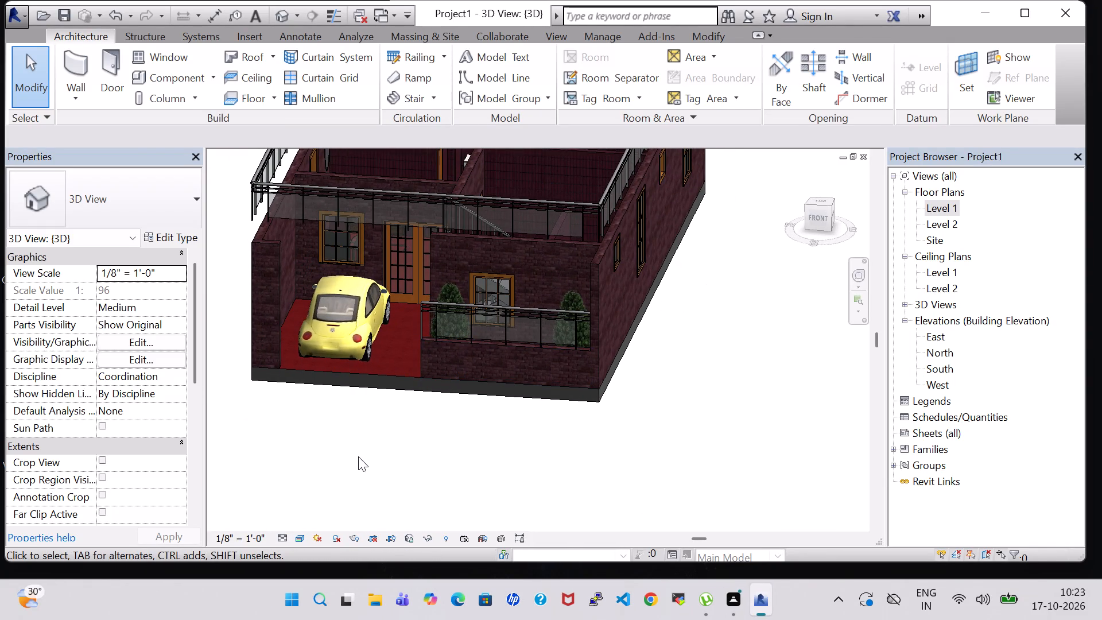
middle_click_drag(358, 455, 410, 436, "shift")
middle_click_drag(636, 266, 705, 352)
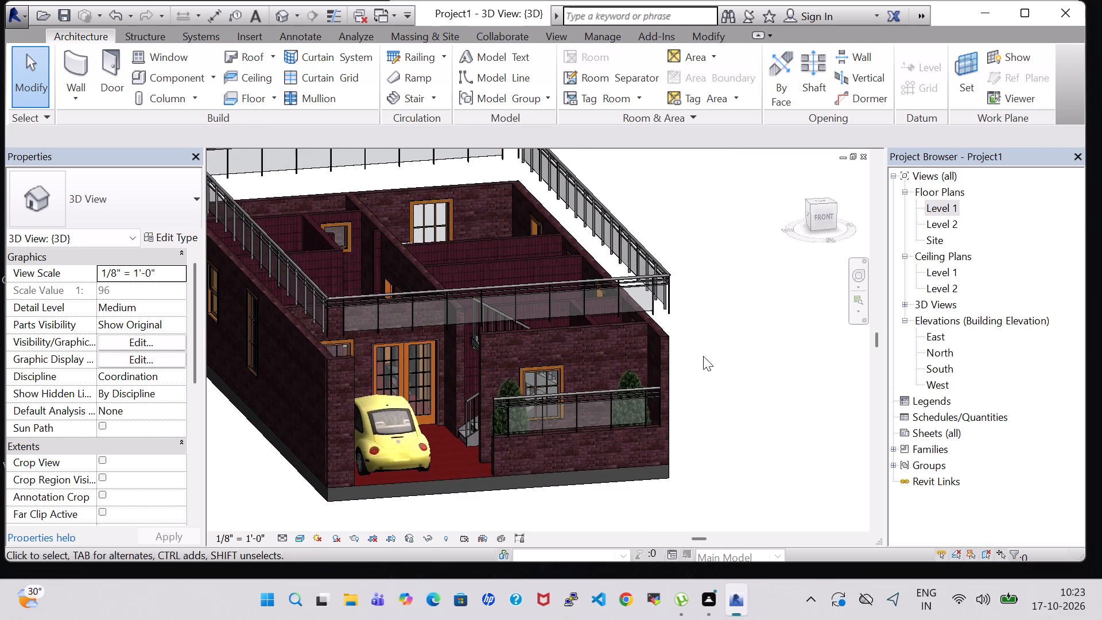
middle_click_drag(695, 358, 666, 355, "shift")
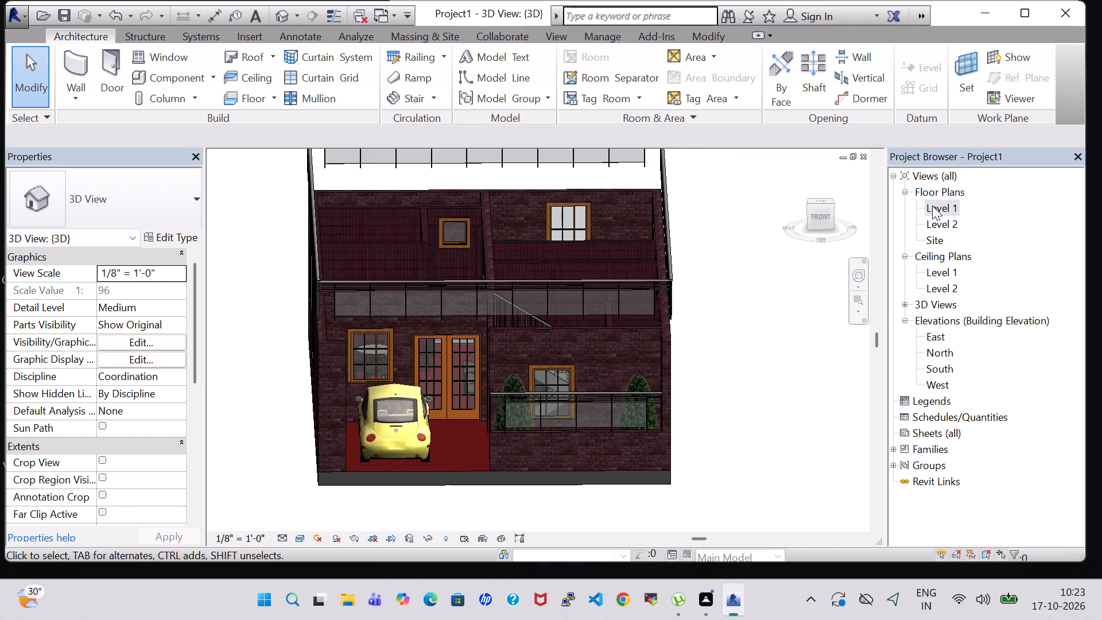
Open the Level 1 floor plan and examine the room layout from the porch back to the Wash Area and Master Bed.
double_click(932, 206)
scroll(515, 255, "down", 11)
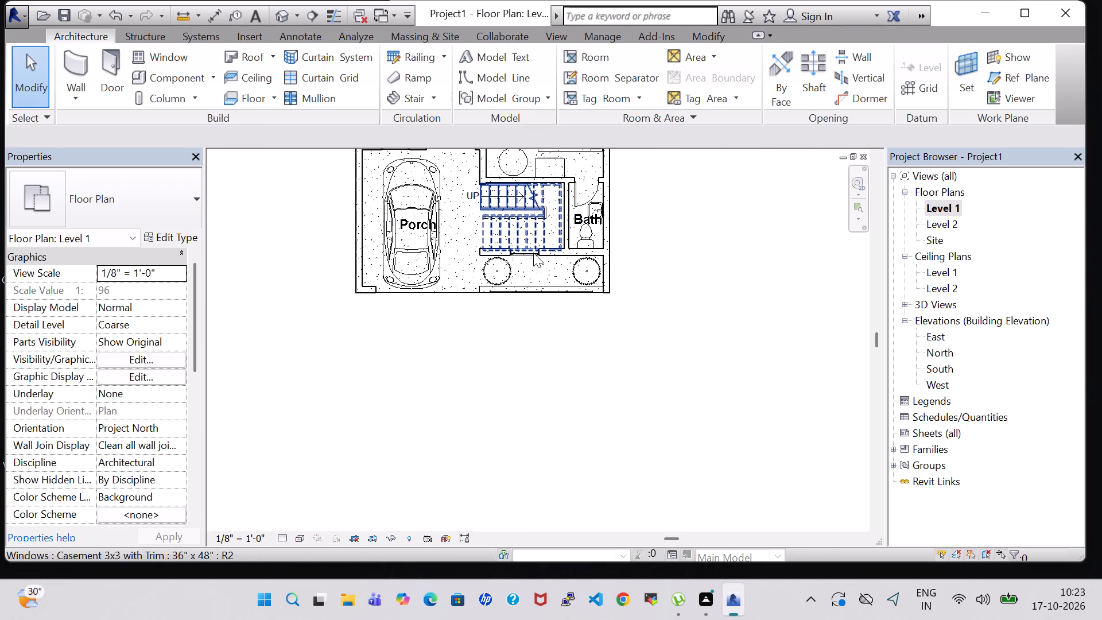
middle_click_drag(674, 219, 654, 296)
scroll(647, 259, "up", 1)
scroll(647, 259, "down", 2)
middle_click_drag(647, 253, 659, 367)
scroll(659, 367, "down", 2)
middle_click_drag(655, 269, 649, 313)
scroll(657, 313, "up", 2)
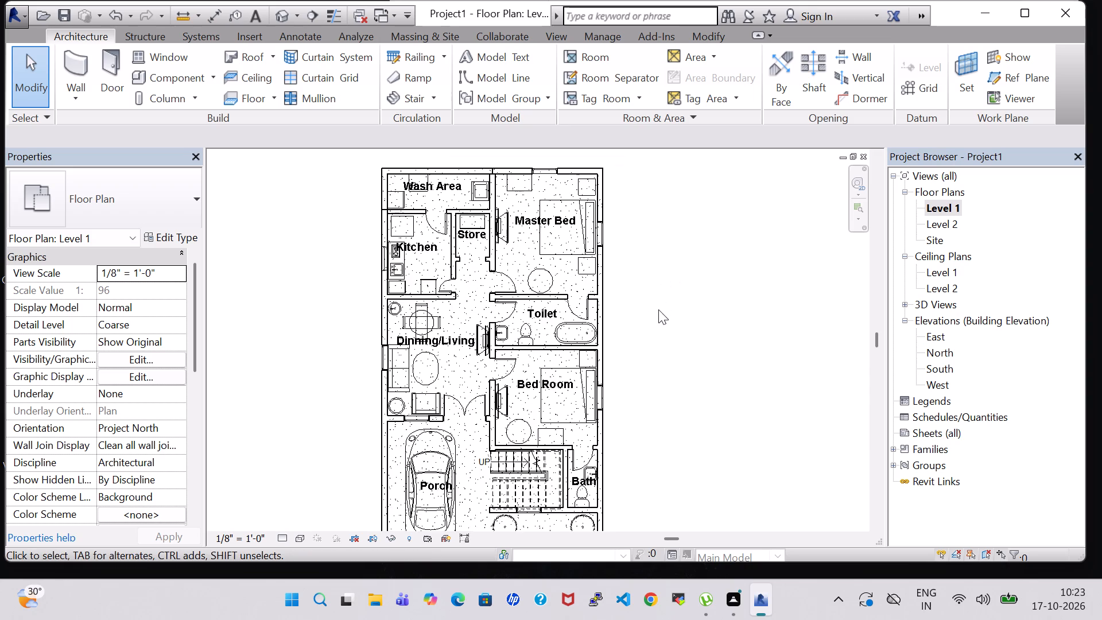
Load the Casement Dbl with Trim window family from the library's Windows folder.
left_click(150, 79)
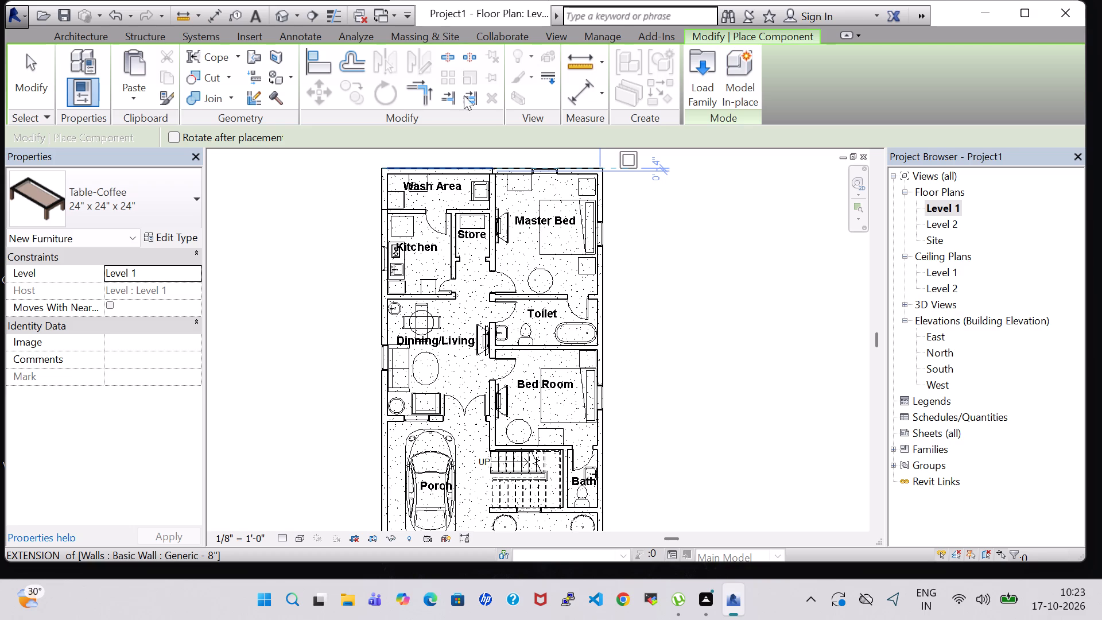
left_click(60, 43)
left_click(175, 58)
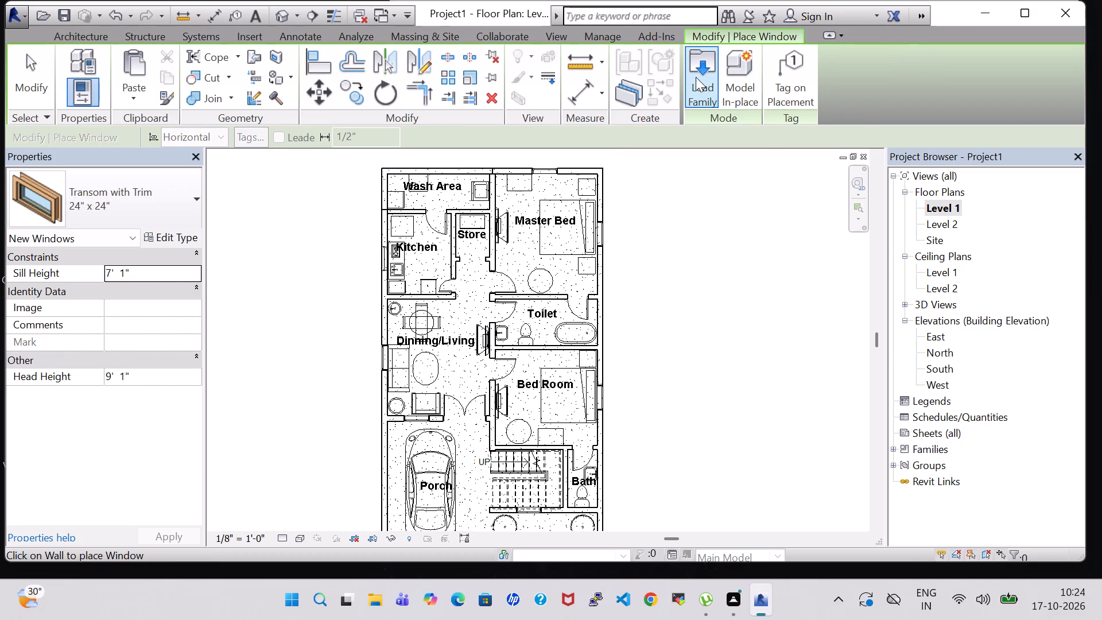
left_click(696, 77)
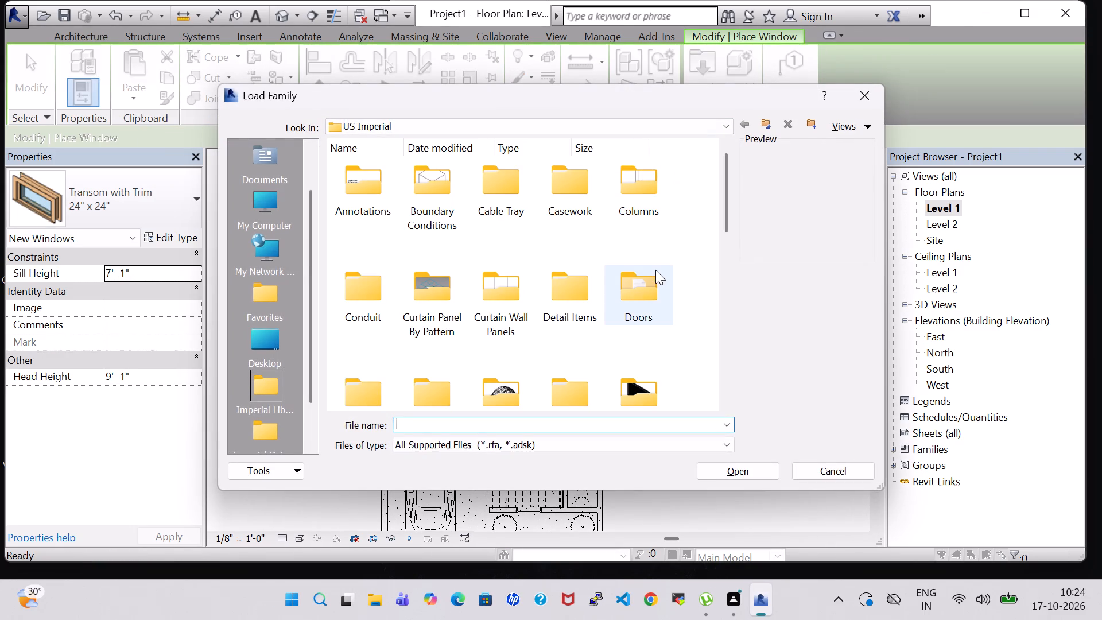
scroll(631, 270, "down", 5)
double_click(499, 351)
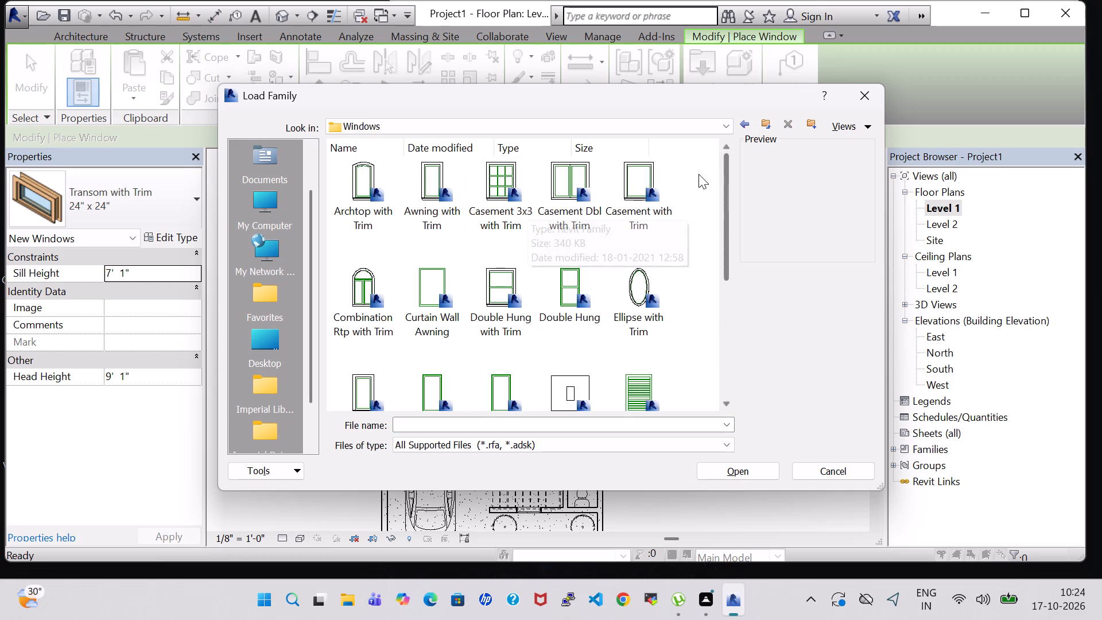
left_click(541, 197)
left_click(744, 475)
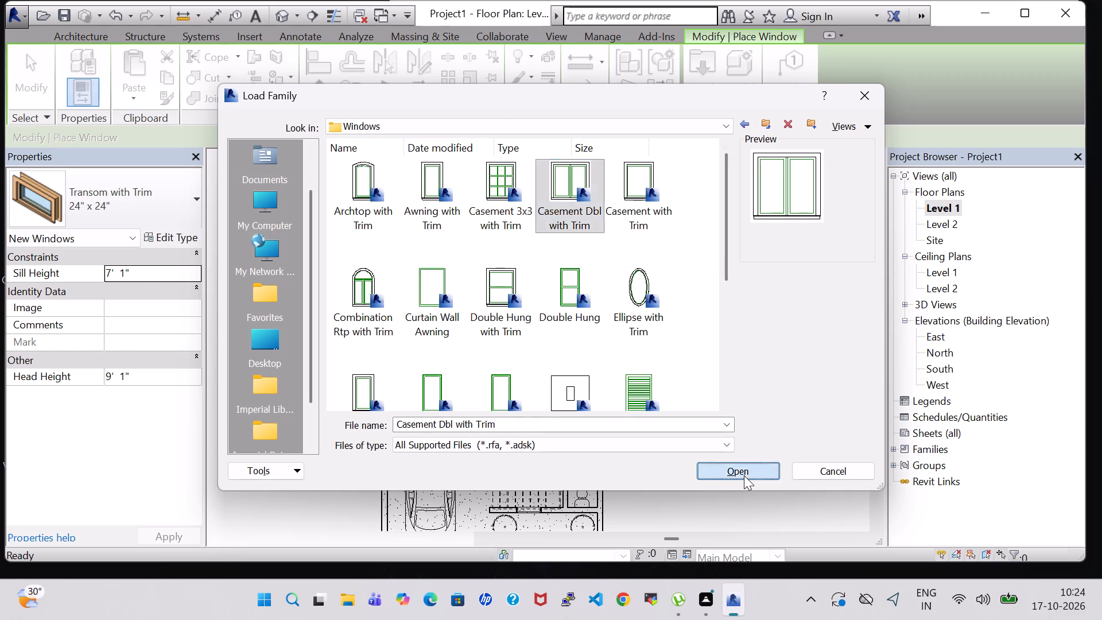
Place a 48" x 48" Casement Dbl with Trim window with a 3' 0" sill in the Wash Area's rear wall, 3' 10" from the outer corner.
scroll(353, 211, "up", 4)
middle_click_drag(450, 205, 410, 393)
scroll(410, 393, "up", 2)
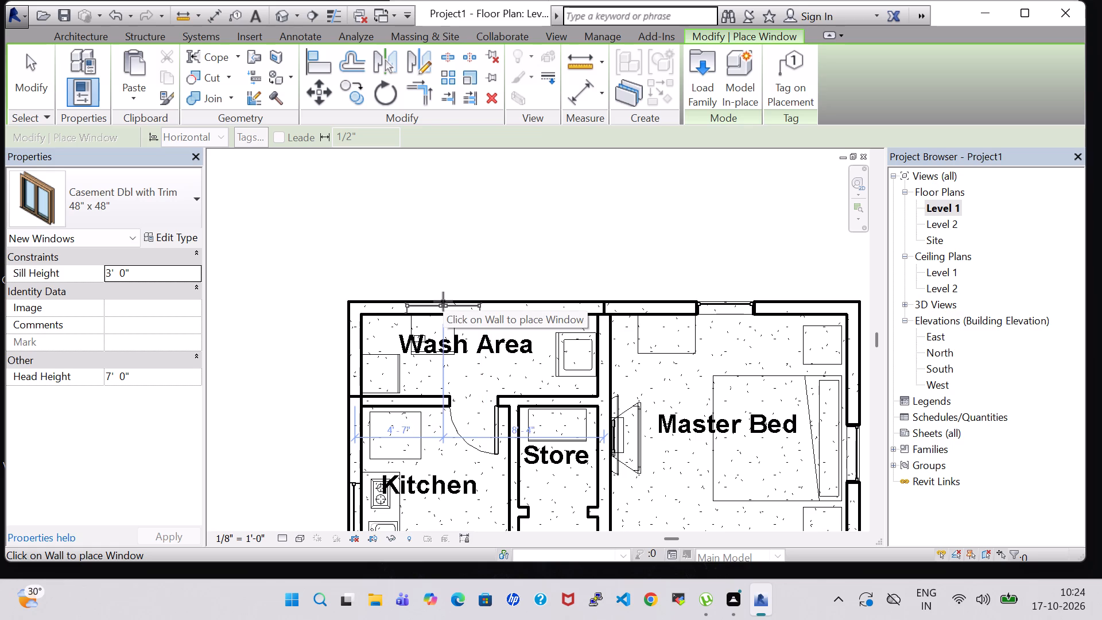
left_click(428, 304)
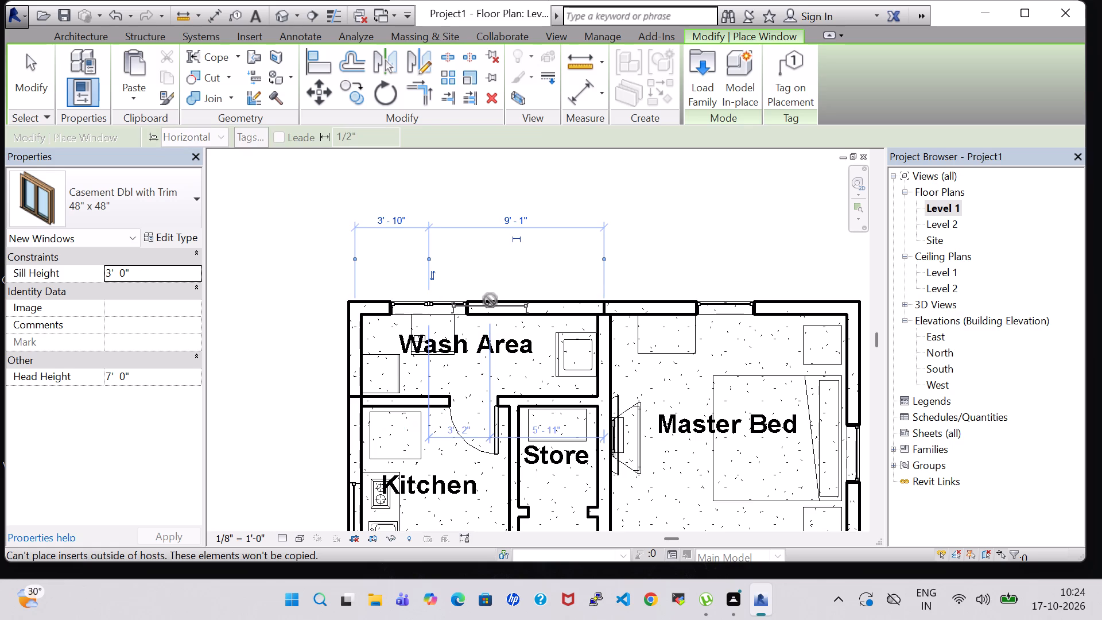
key("Escape")
key("Escape")
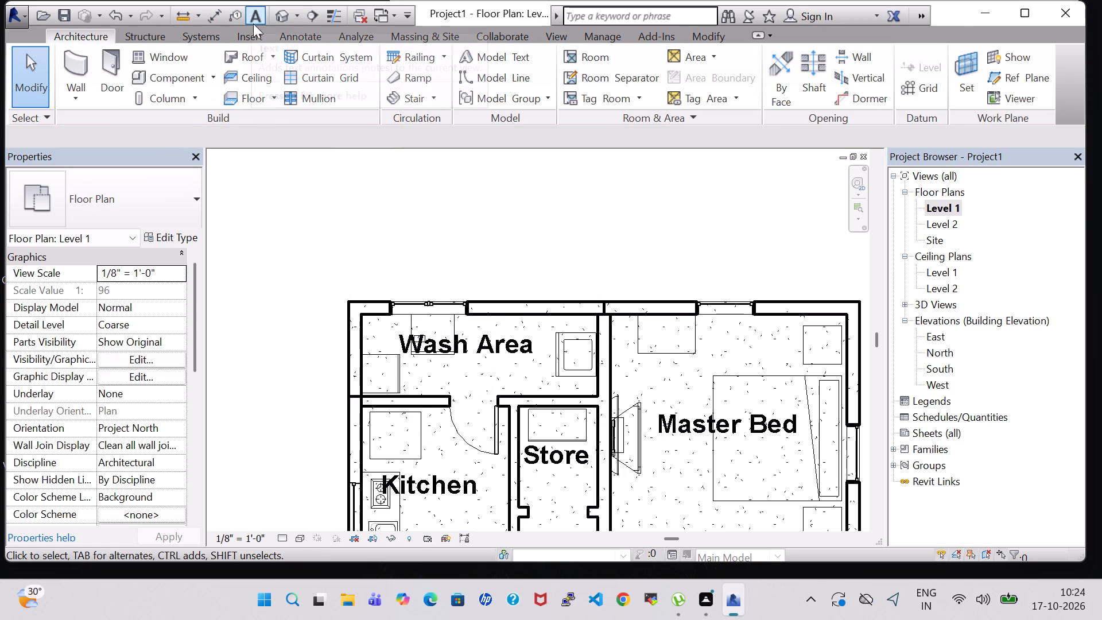
In the 3D view, examine the rear and side walls, including the double casement window in the Wash Area's rear wall.
left_click(286, 18)
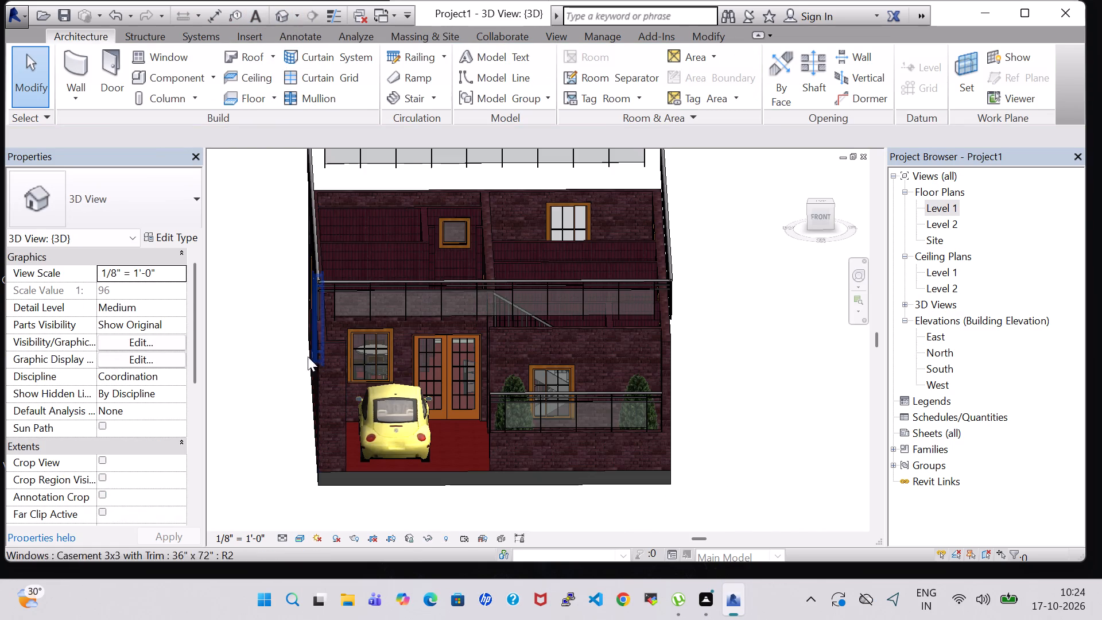
middle_click_drag(275, 366, 395, 389, "shift")
middle_click_drag(377, 445, 545, 271)
middle_click_drag(437, 362, 659, 335, "shift")
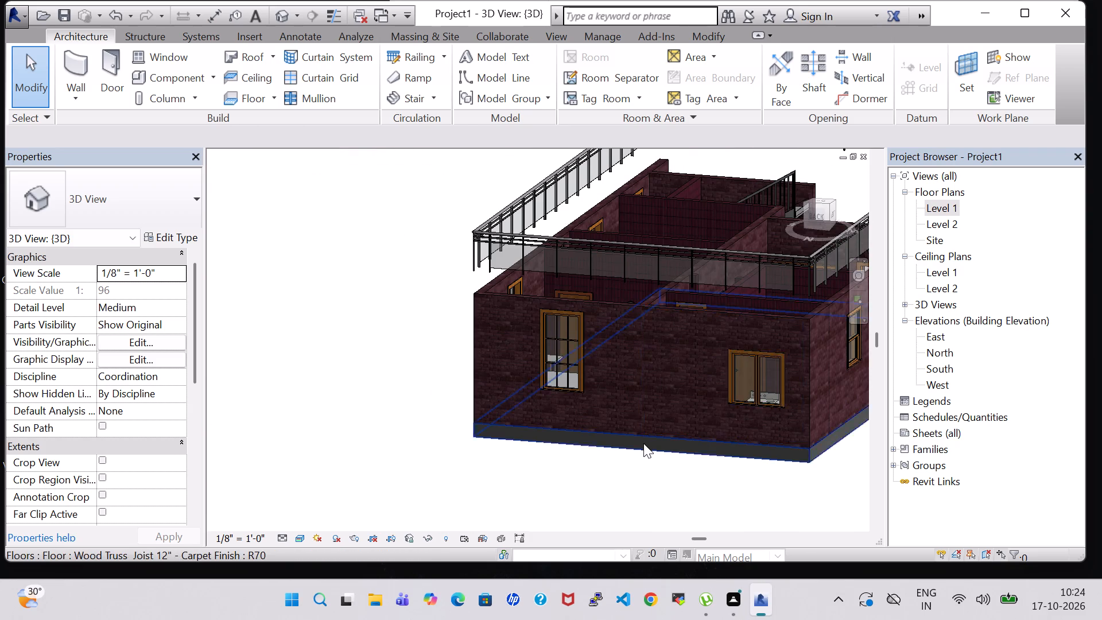
scroll(643, 443, "up", 5)
middle_click_drag(725, 479, 606, 509, "shift")
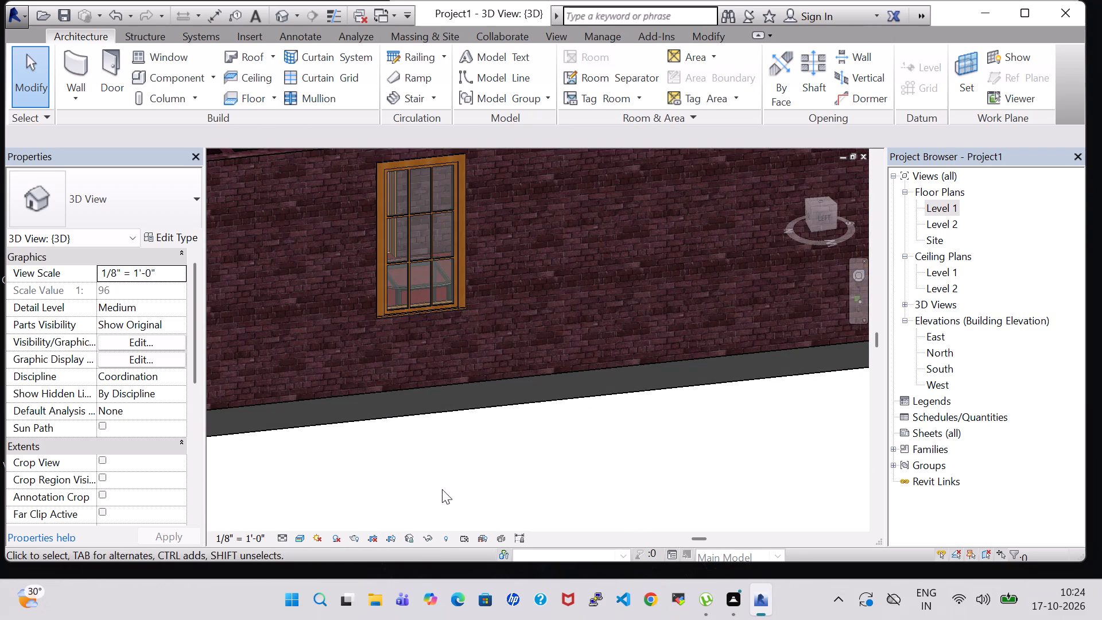
middle_click_drag(442, 489, 800, 455)
middle_click_drag(502, 464, 682, 469)
middle_click_drag(600, 469, 704, 474, "shift")
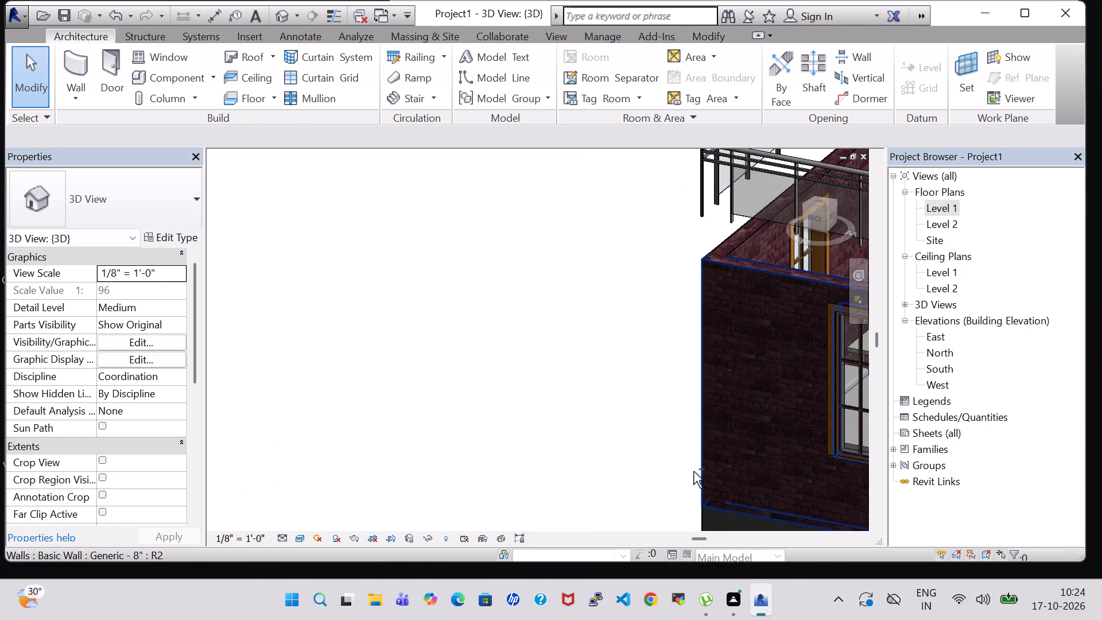
middle_click_drag(604, 432, 475, 396)
middle_click_drag(425, 343, 510, 346, "shift")
scroll(530, 307, "down", 10)
scroll(731, 331, "up", 6)
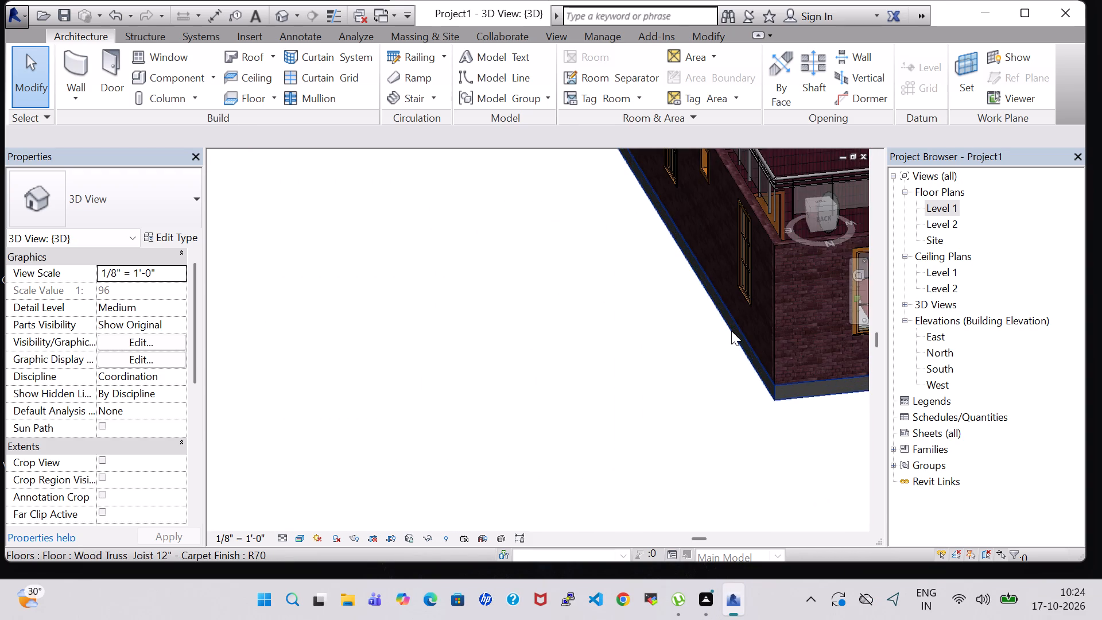
middle_click_drag(731, 331, 625, 345)
scroll(581, 338, "up", 4)
middle_click_drag(581, 338, 545, 327)
middle_click_drag(552, 327, 502, 295, "shift")
middle_click_drag(507, 299, 677, 524)
middle_click_drag(654, 367, 712, 534)
middle_click_drag(380, 342, 463, 437)
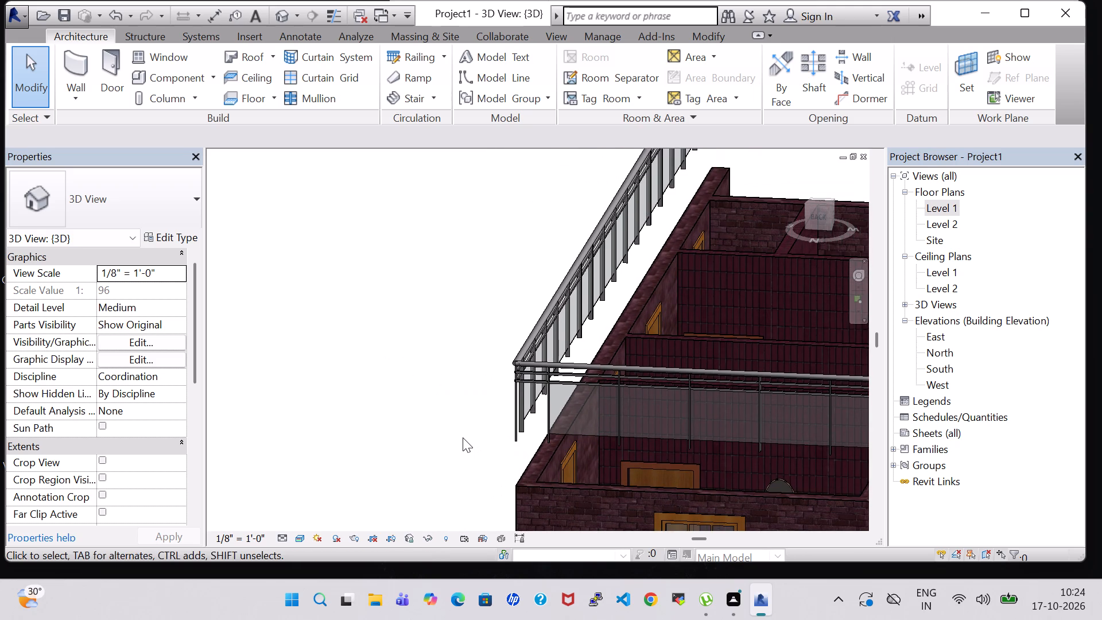
middle_click_drag(463, 437, 488, 444)
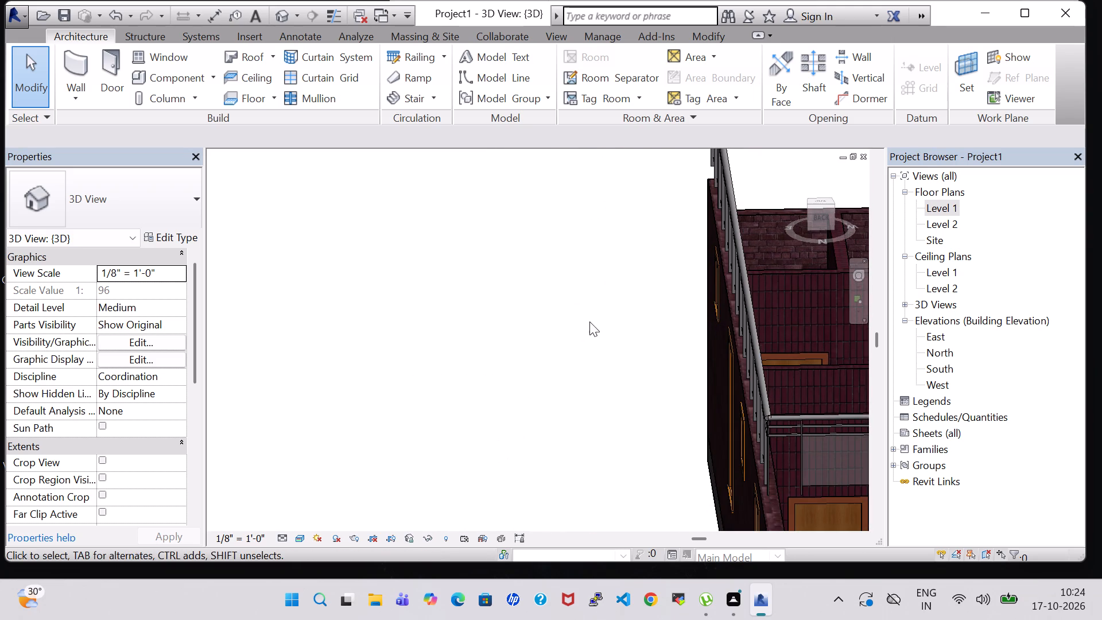
middle_click_drag(589, 321, 424, 334)
middle_click_drag(457, 368, 510, 331, "shift")
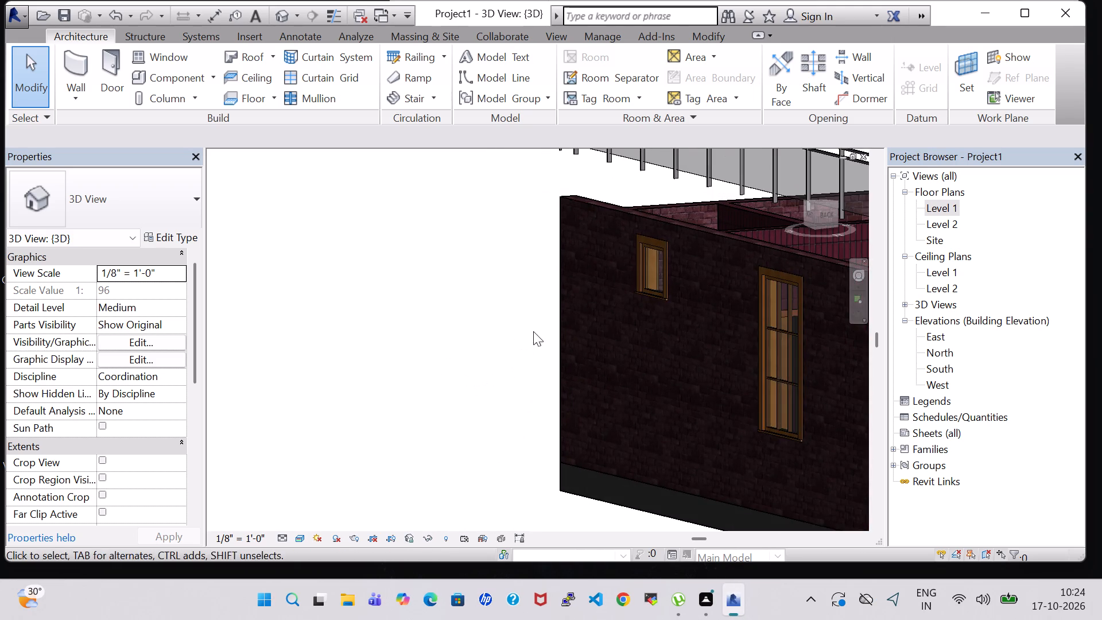
middle_click_drag(533, 331, 339, 307)
middle_click_drag(428, 508, 305, 356, "shift")
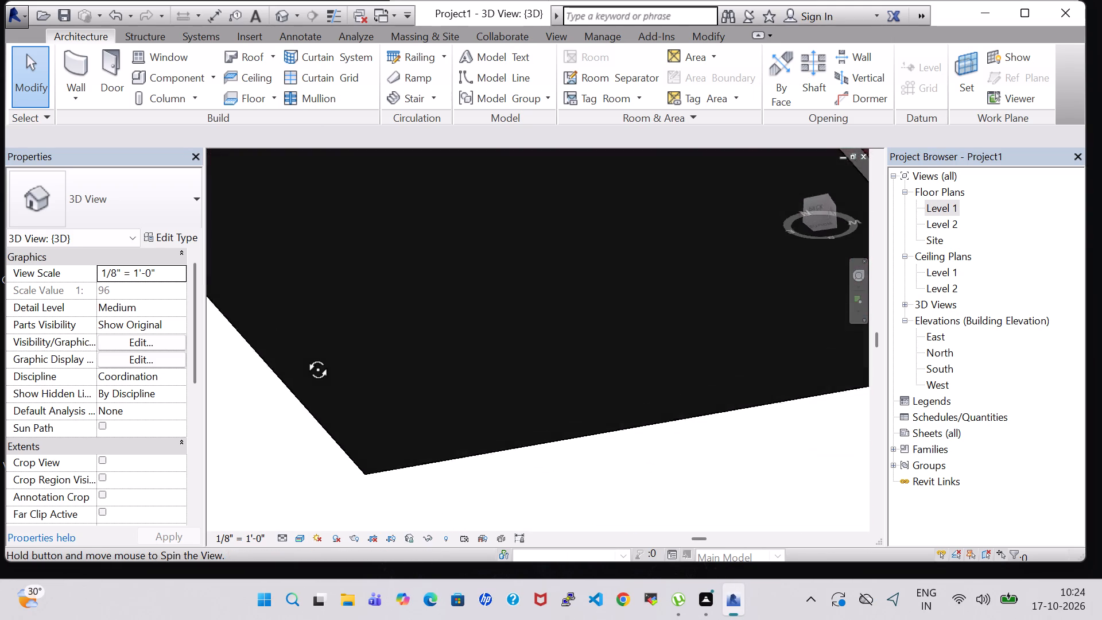
middle_click_drag(305, 356, 303, 355, "shift")
middle_click_drag(492, 361, 539, 505, "shift")
scroll(539, 505, "down", 1, "shift")
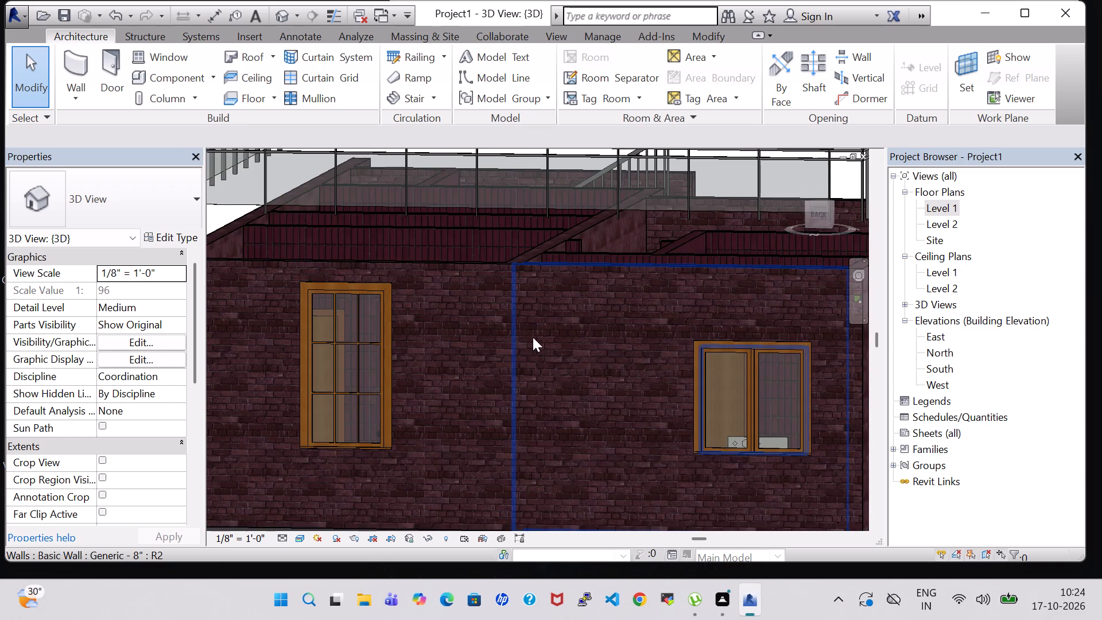
middle_click_drag(533, 338, 566, 402, "shift")
middle_click_drag(566, 402, 560, 387)
scroll(566, 402, "up", 2)
middle_click_drag(542, 342, 424, 165)
scroll(435, 183, "down", 4)
scroll(515, 159, "down", 3)
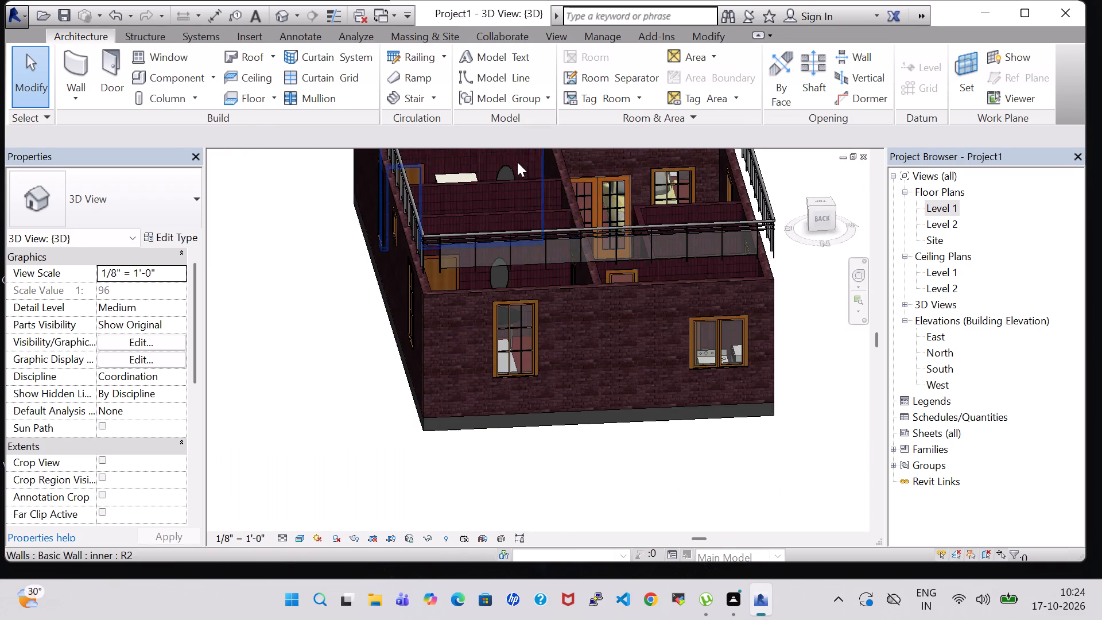
Nudge the Wash Area's double casement window up the rear wall by four increments, to a sill height of 4' 4".
middle_click_drag(804, 362, 779, 437, "shift")
middle_click_drag(777, 434, 739, 335)
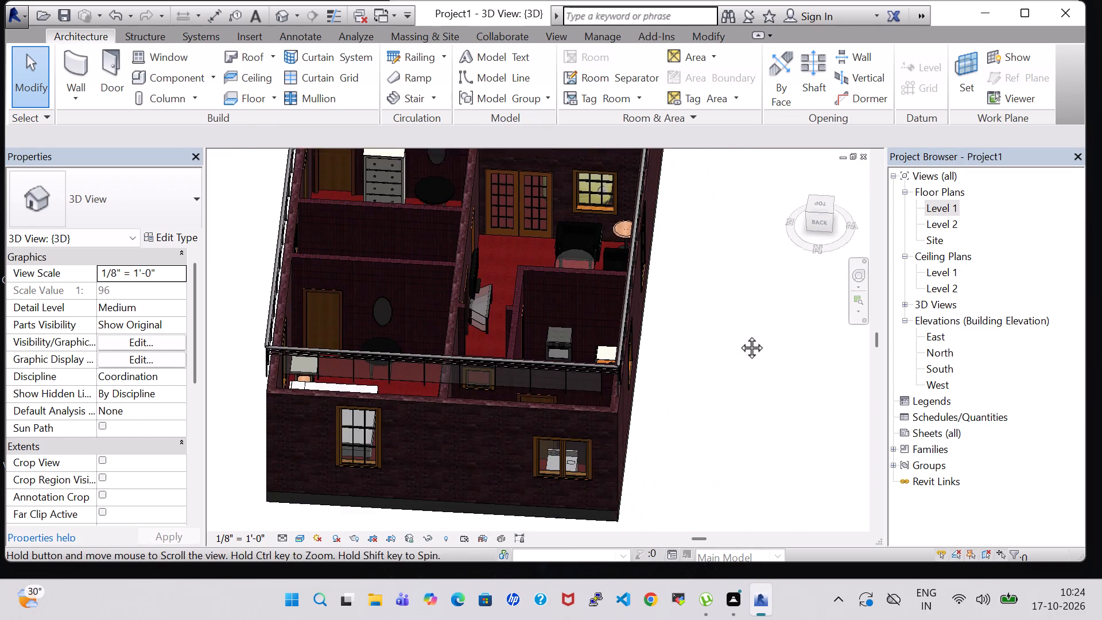
middle_click_drag(739, 335, 739, 303)
middle_click_drag(701, 234, 703, 381, "shift")
middle_click_drag(703, 381, 697, 195)
scroll(697, 195, "down", 1)
middle_click_drag(694, 223, 699, 332, "shift")
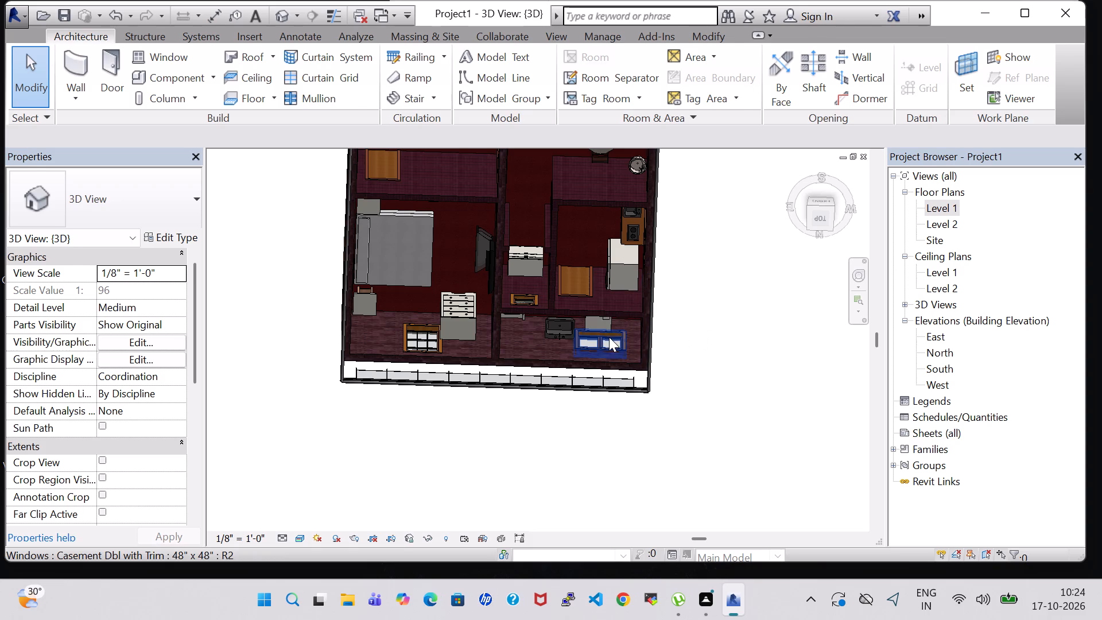
left_click(609, 337)
key("Down")
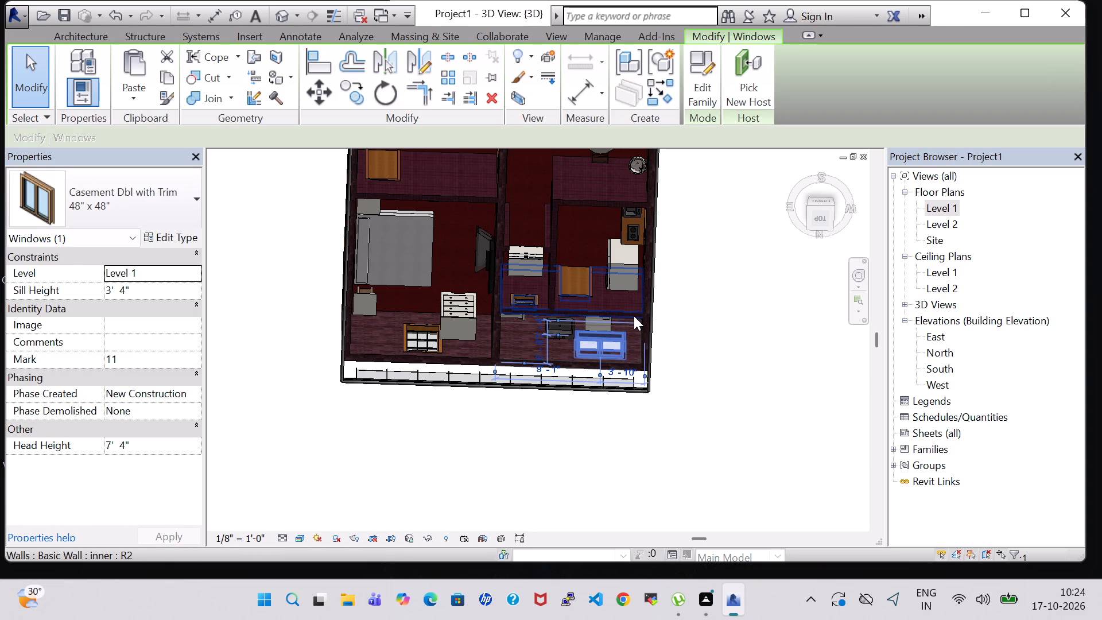
key("Down")
key("Down")
key("Down")
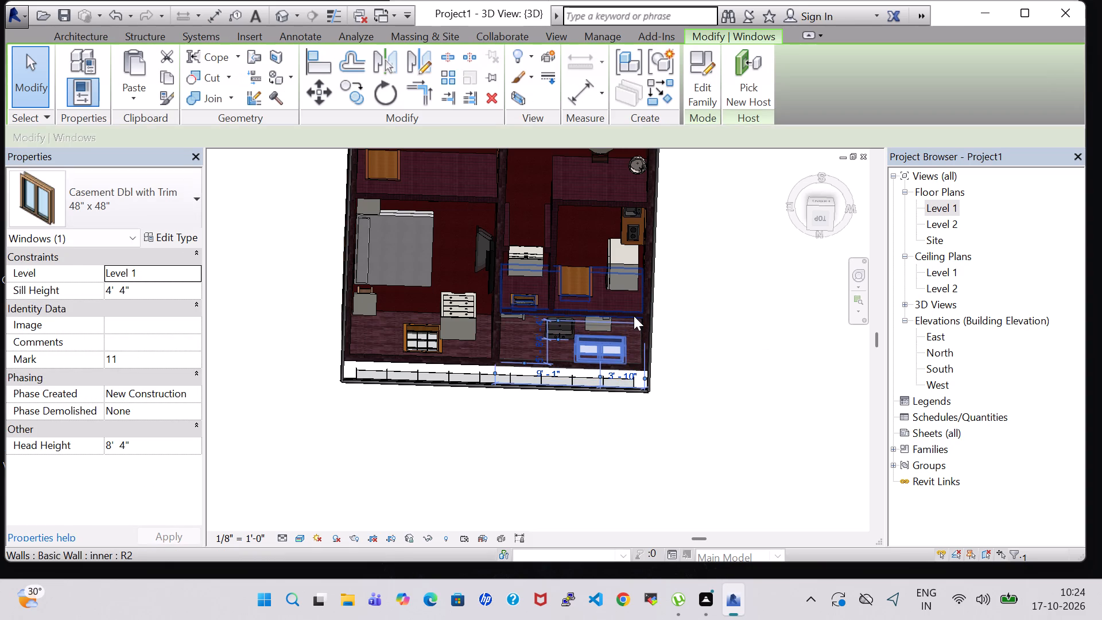
left_click(770, 350)
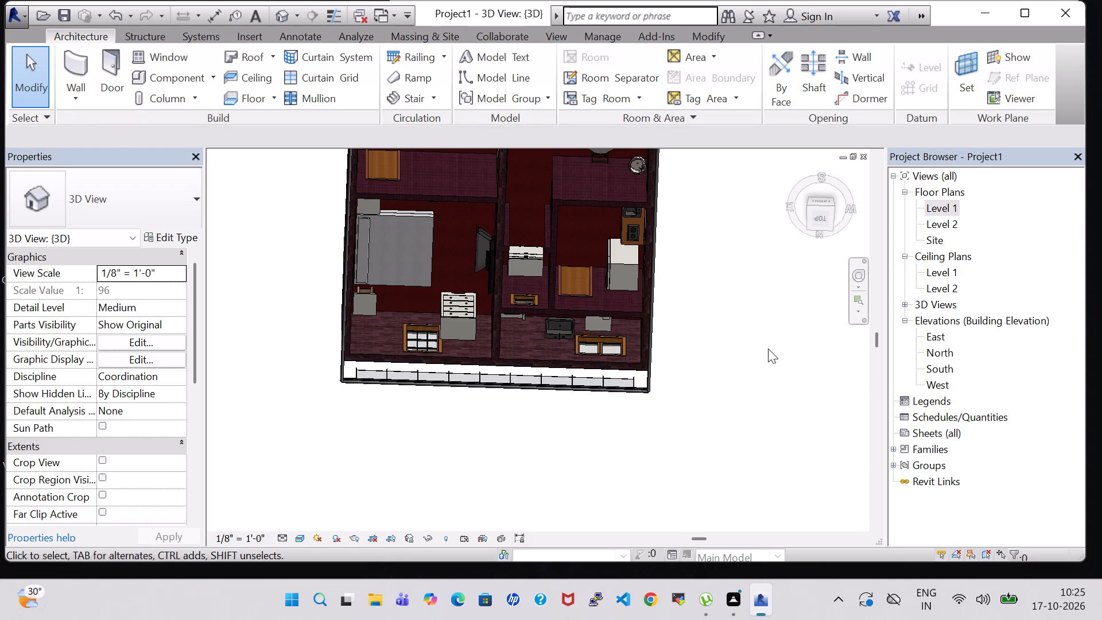
In the 3D view, examine the whole house from all around and above, including the rear windows, furnished rooms, porch and railings.
middle_click_drag(768, 348, 598, 397, "shift")
middle_click_drag(711, 200, 669, 250, "shift")
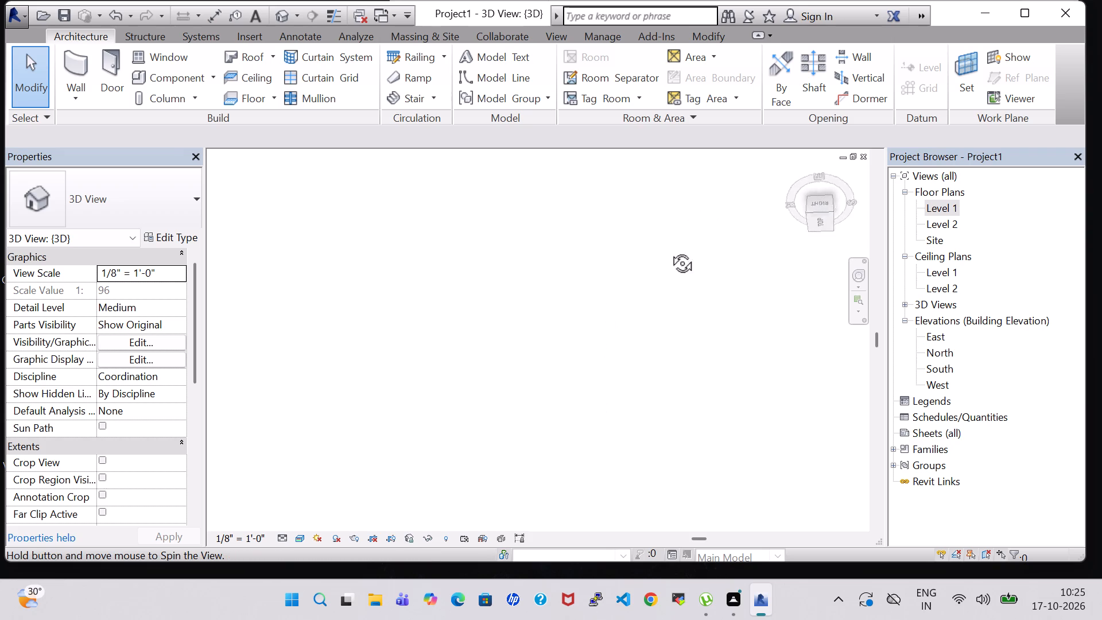
middle_click_drag(669, 250, 559, 301, "shift")
middle_click_drag(705, 197, 523, 499)
middle_click_drag(507, 233, 372, 327, "shift")
middle_click_drag(479, 301, 478, 399)
middle_click_drag(717, 309, 709, 330, "shift")
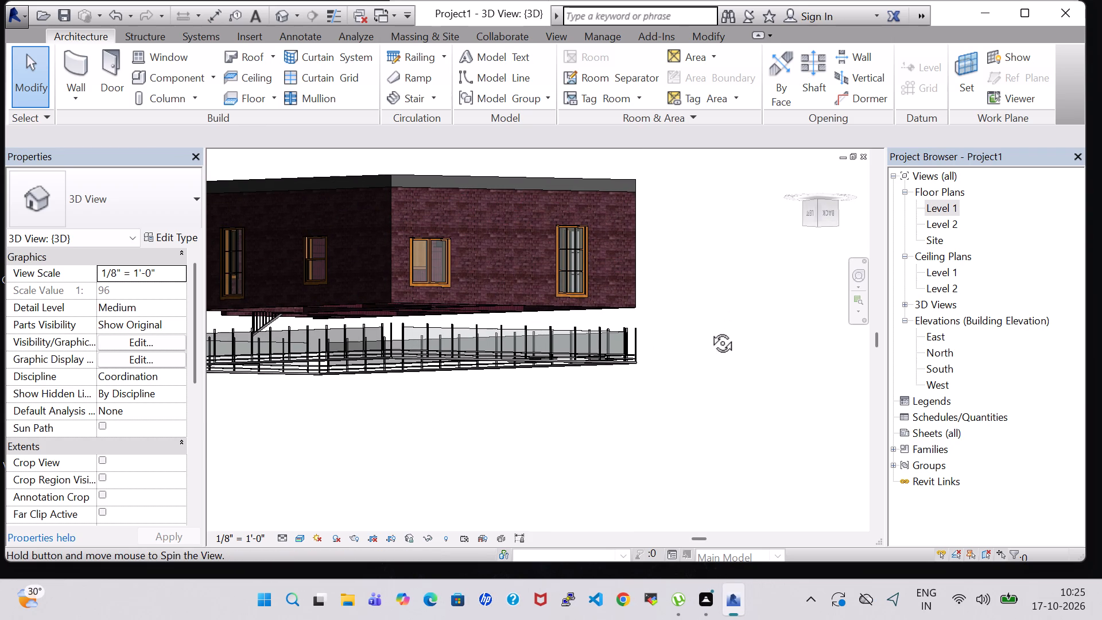
middle_click_drag(709, 330, 705, 211, "shift")
middle_click_drag(602, 374, 622, 151, "shift")
middle_click_drag(558, 315, 428, 309, "shift")
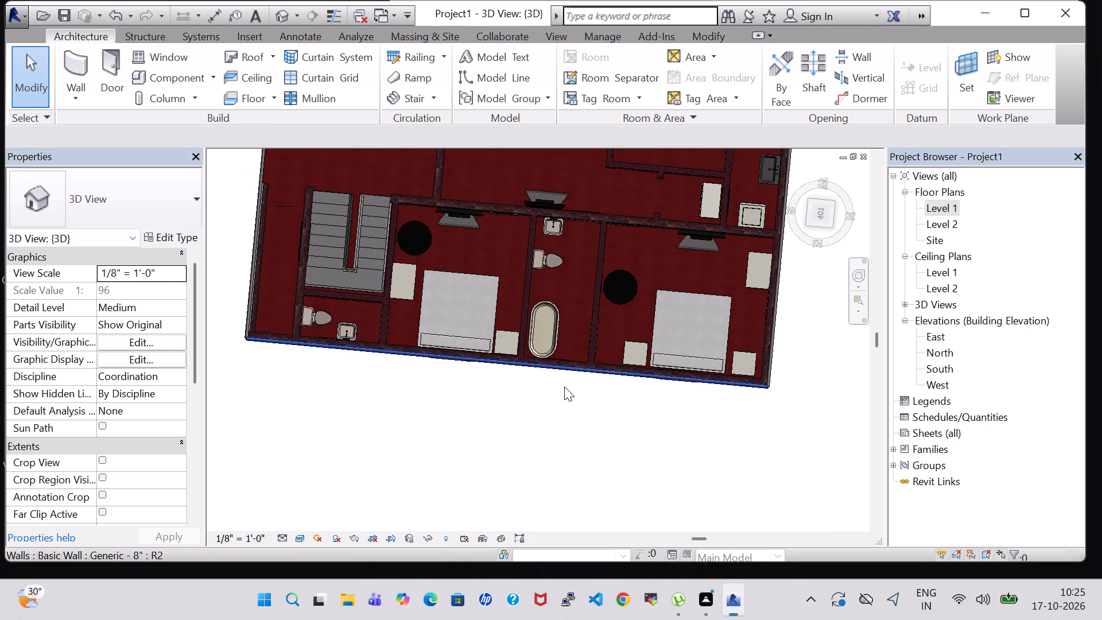
middle_click_drag(515, 428, 326, 381, "shift")
middle_click_drag(604, 370, 637, 320)
middle_click_drag(653, 304, 571, 348, "shift")
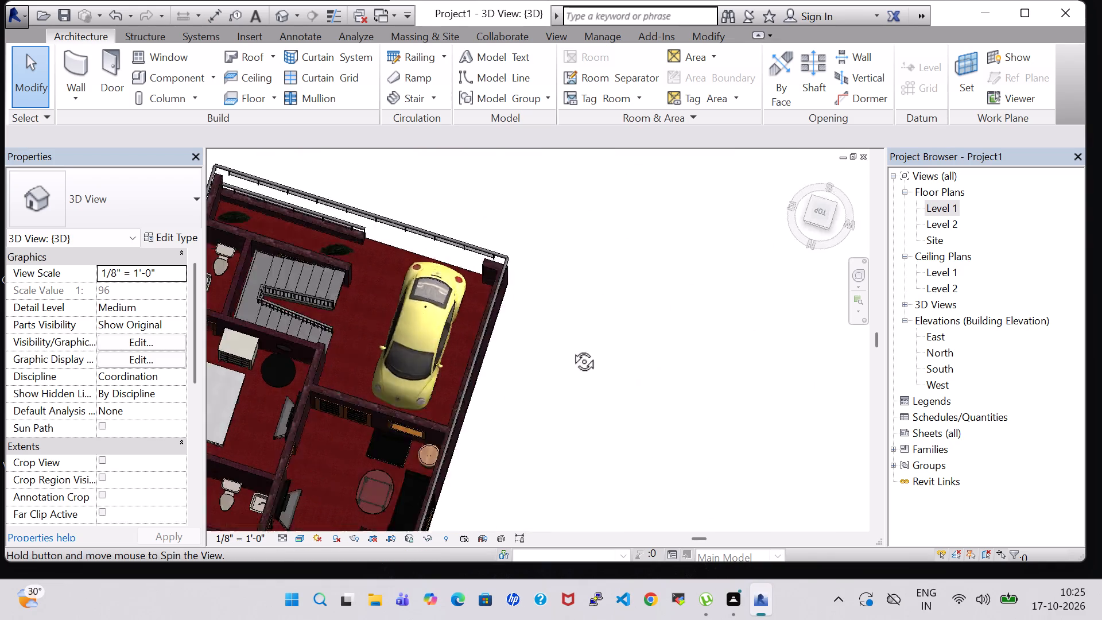
middle_click_drag(571, 348, 458, 383, "shift")
middle_click_drag(493, 265, 403, 304)
middle_click_drag(405, 280, 641, 315)
middle_click_drag(620, 351, 515, 311, "shift")
middle_click(543, 299, "shift")
middle_click(583, 226, "shift")
middle_click(584, 224, "shift")
middle_click(585, 222, "shift")
middle_click_drag(542, 342, 586, 289, "shift")
middle_click_drag(576, 288, 630, 437)
middle_click_drag(676, 421, 624, 328, "shift")
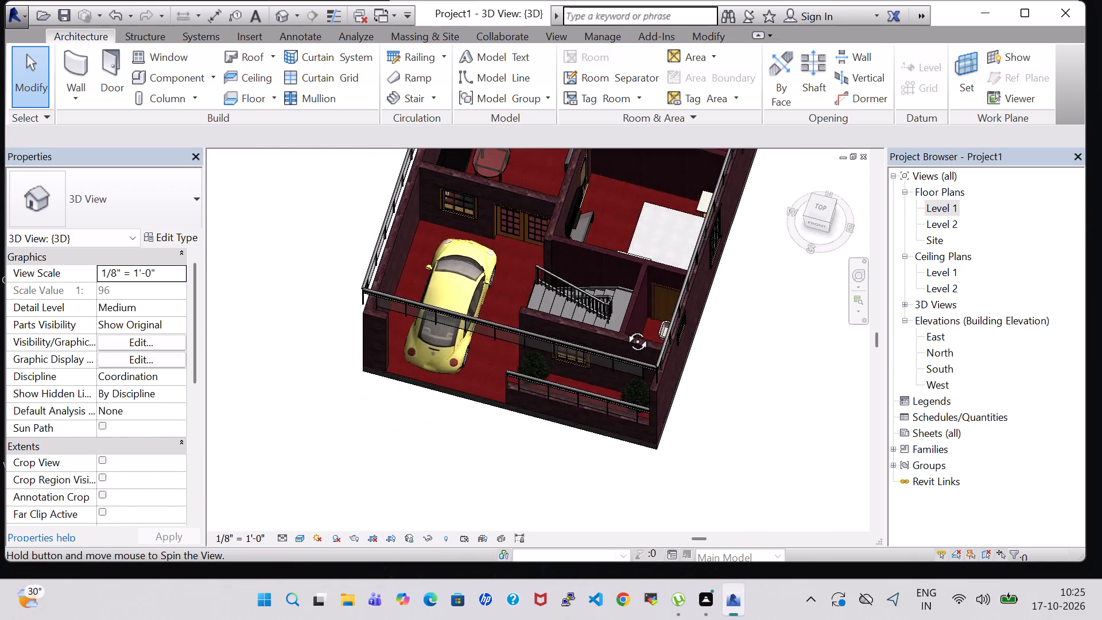
middle_click_drag(624, 328, 663, 292, "shift")
middle_click_drag(697, 255, 709, 393)
middle_click_drag(709, 393, 682, 366, "shift")
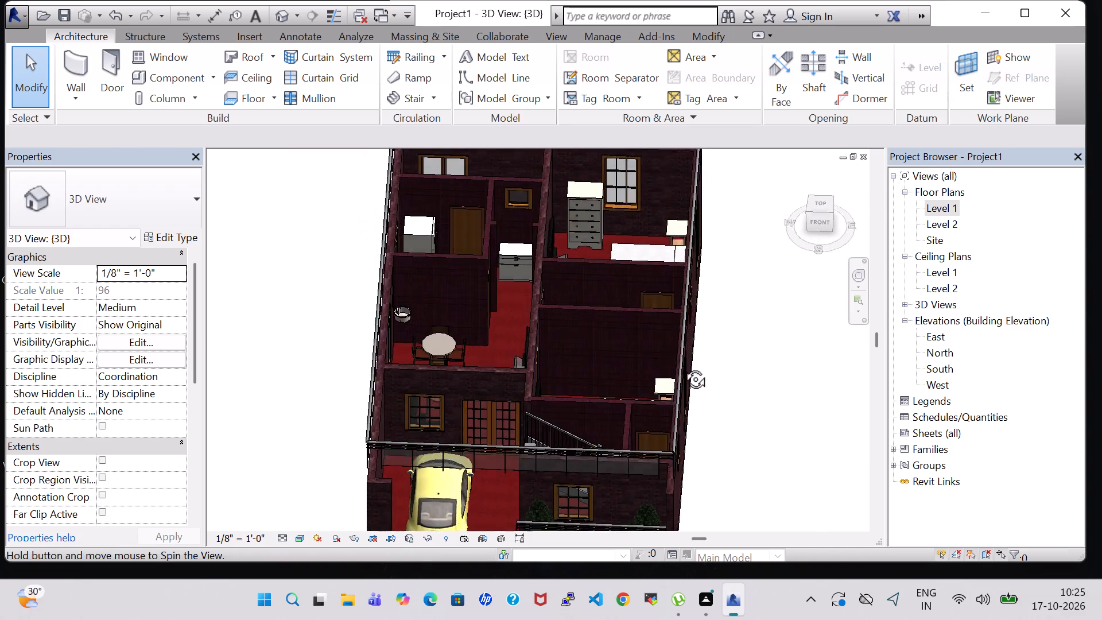
middle_click_drag(682, 366, 699, 331, "shift")
middle_click(699, 331, "shift")
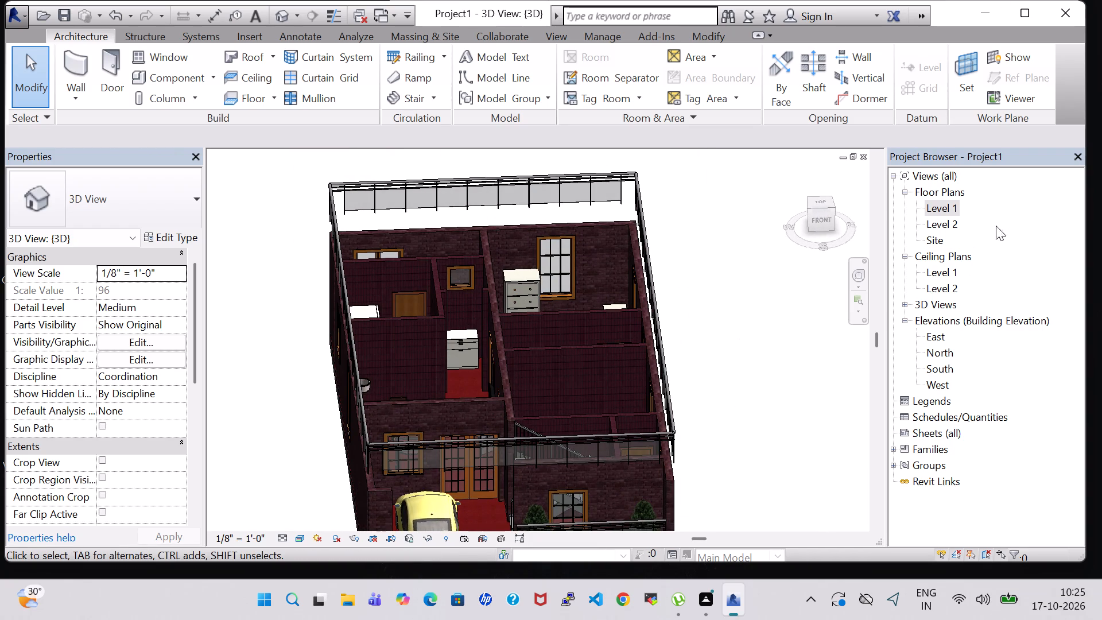
Open the Level 1 floor plan.
double_click(934, 208)
scroll(860, 219, "down", 3)
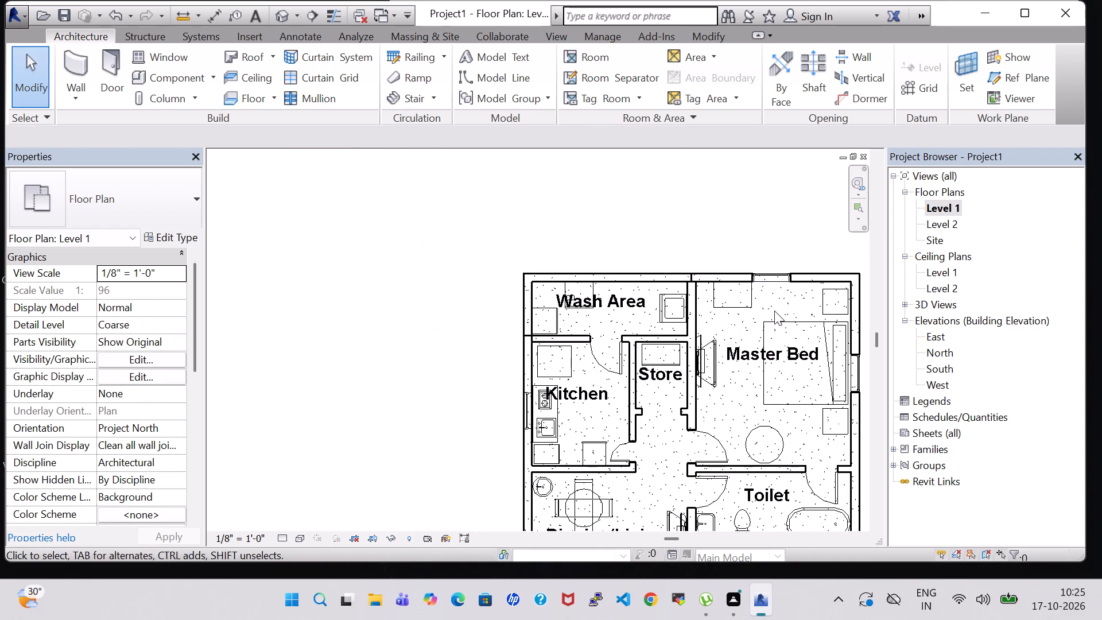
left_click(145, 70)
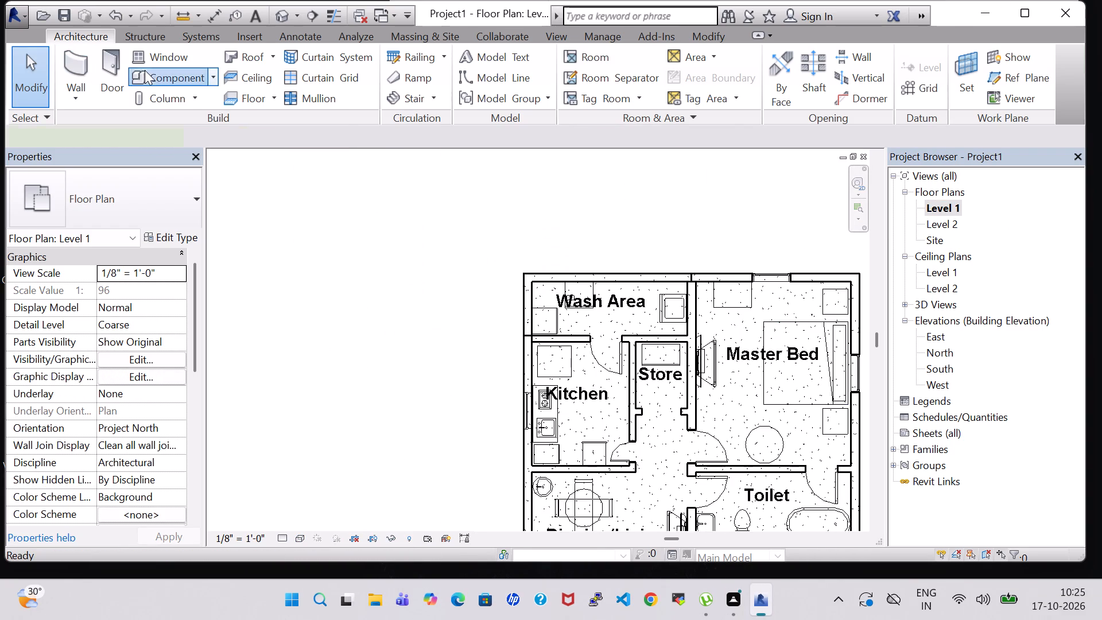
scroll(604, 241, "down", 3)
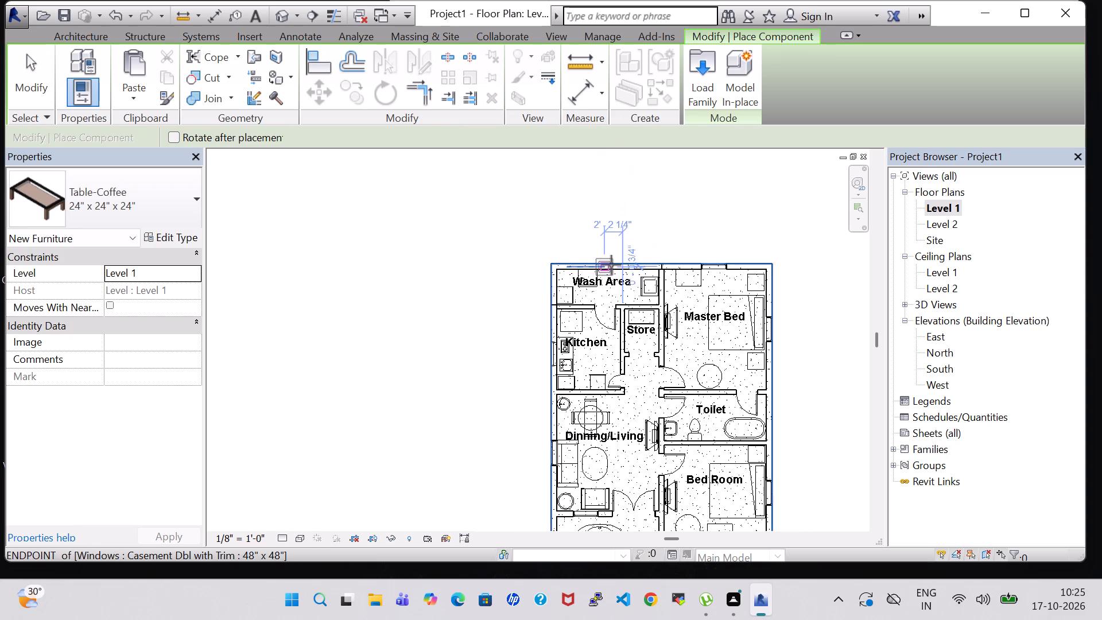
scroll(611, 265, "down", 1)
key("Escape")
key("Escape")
Nudge the 36" round dining table with chairs in the Dinning/Living area two increments east and one increment north.
middle_click_drag(796, 374, 658, 307)
scroll(632, 311, "down", 1)
scroll(669, 306, "up", 3)
scroll(669, 306, "down", 1)
middle_click_drag(669, 306, 728, 247)
scroll(725, 246, "down", 1)
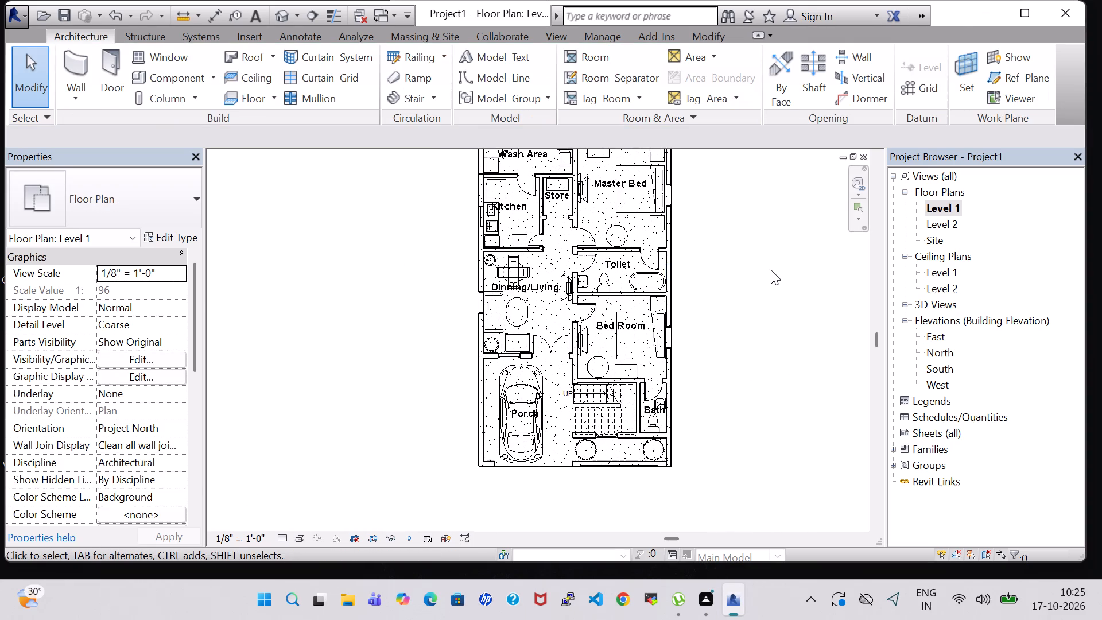
scroll(771, 270, "down", 1)
middle_click_drag(769, 268, 708, 324)
scroll(708, 324, "up", 1)
middle_click_drag(708, 324, 713, 324)
left_click(460, 325)
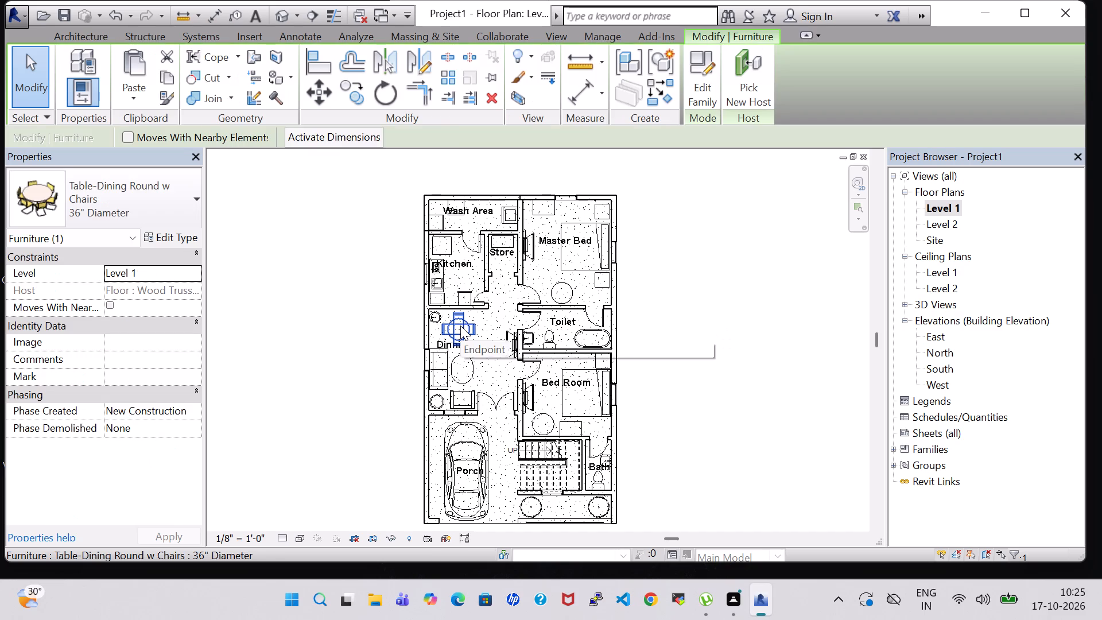
key("Right")
key("Right")
key("Up")
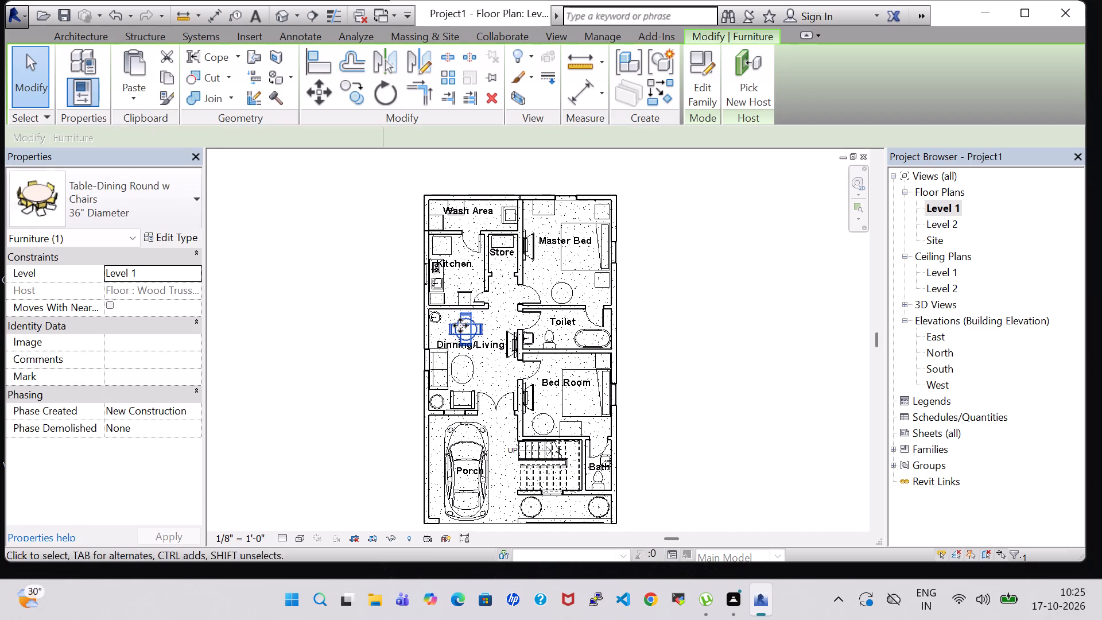
left_click(677, 368)
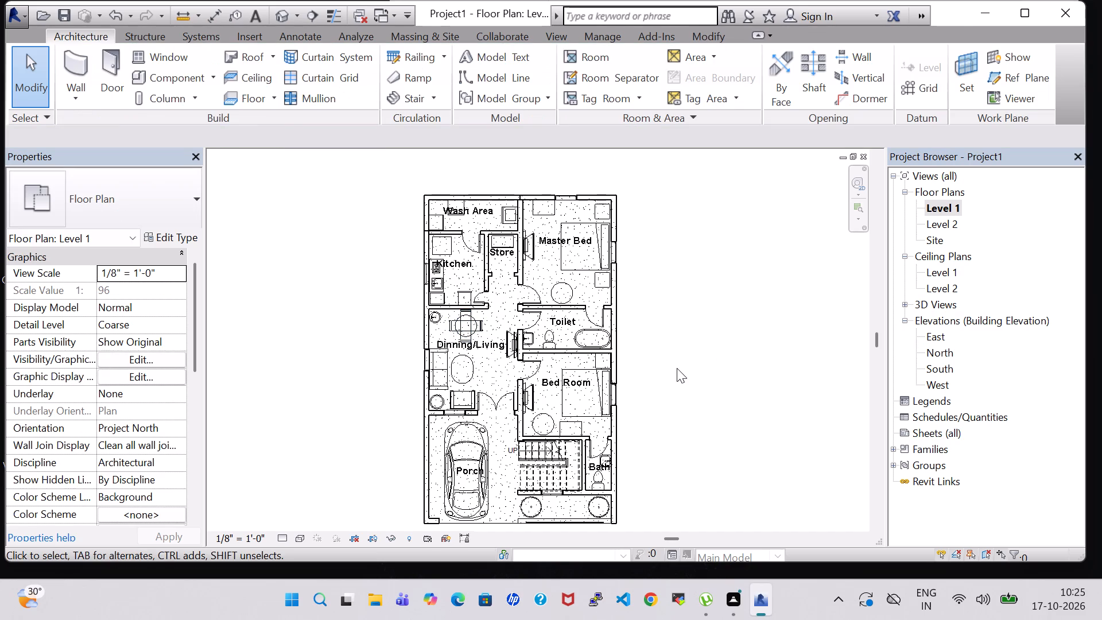
Browse the US Imperial family library folders for a further component to load.
scroll(708, 401, "down", 2)
scroll(709, 405, "up", 3)
middle_click_drag(742, 395, 751, 394)
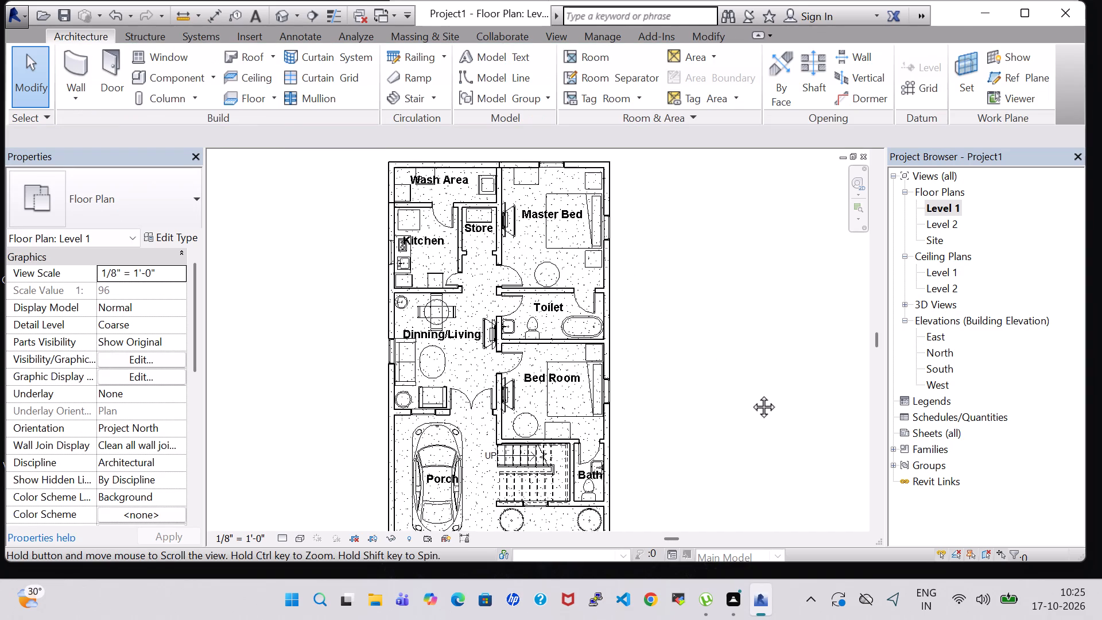
middle_click_drag(751, 394, 771, 387)
scroll(763, 368, "down", 1)
middle_click_drag(753, 367, 728, 358)
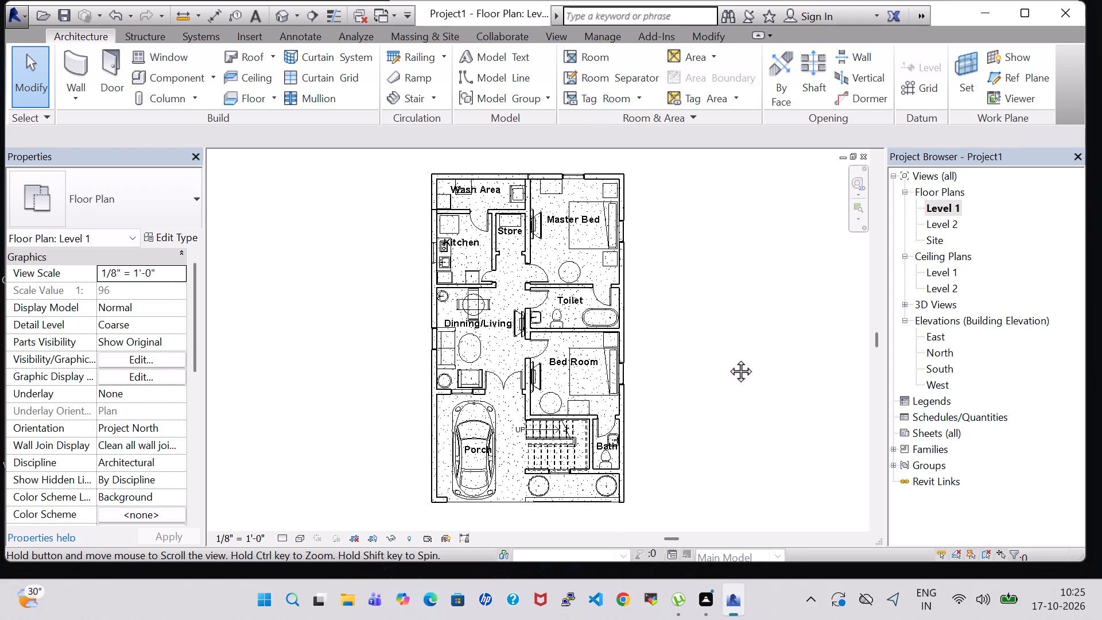
middle_click_drag(728, 358, 731, 358)
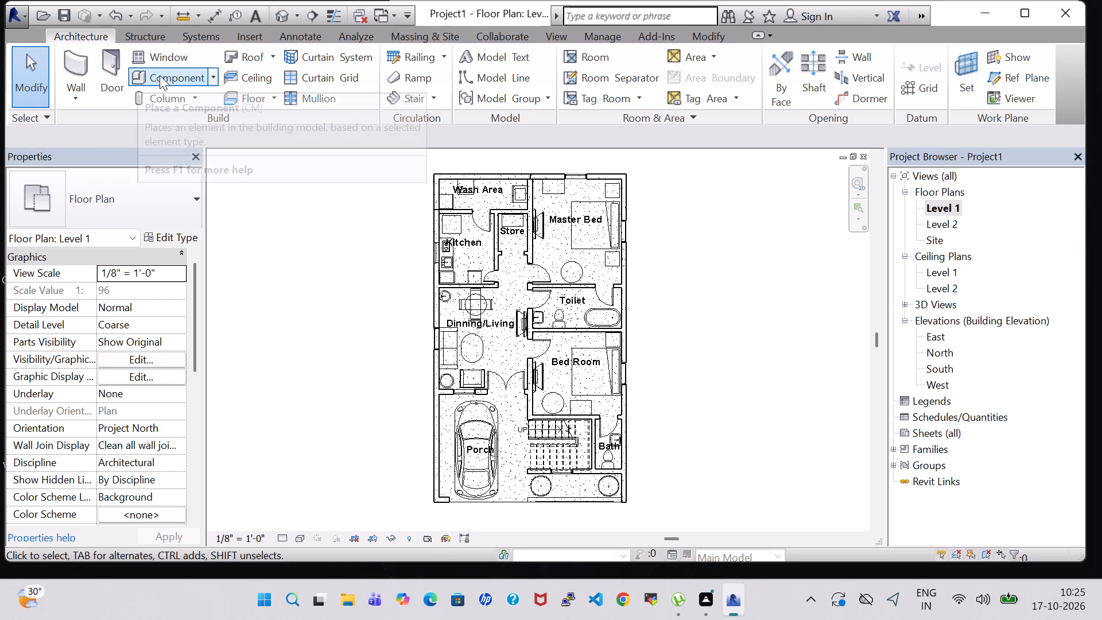
left_click(160, 75)
left_click(705, 73)
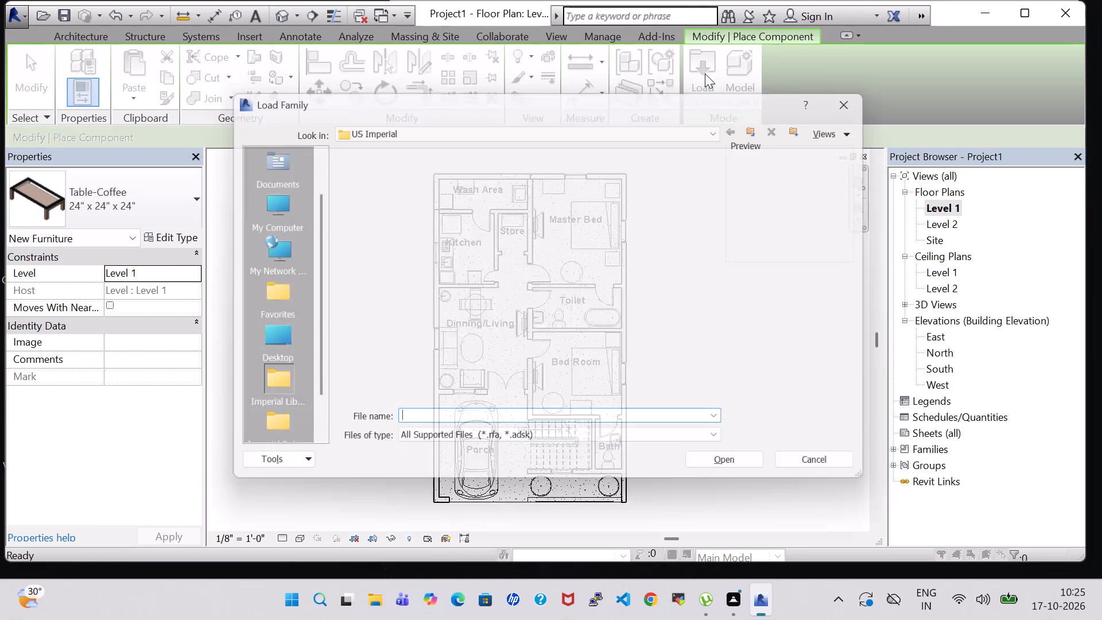
scroll(607, 328, "down", 2)
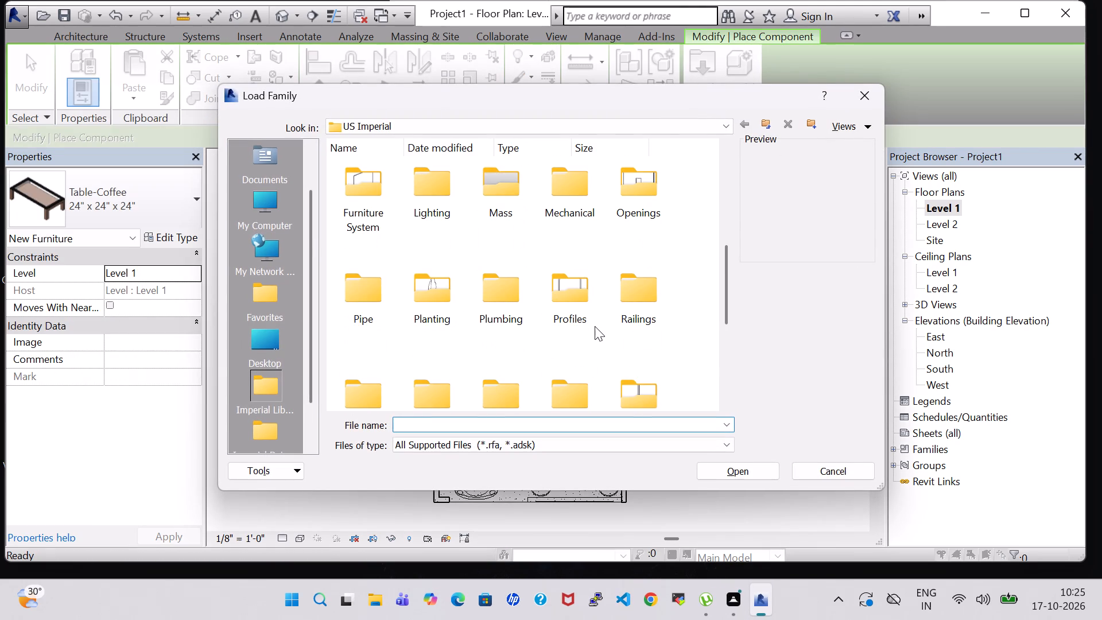
scroll(595, 326, "down", 3)
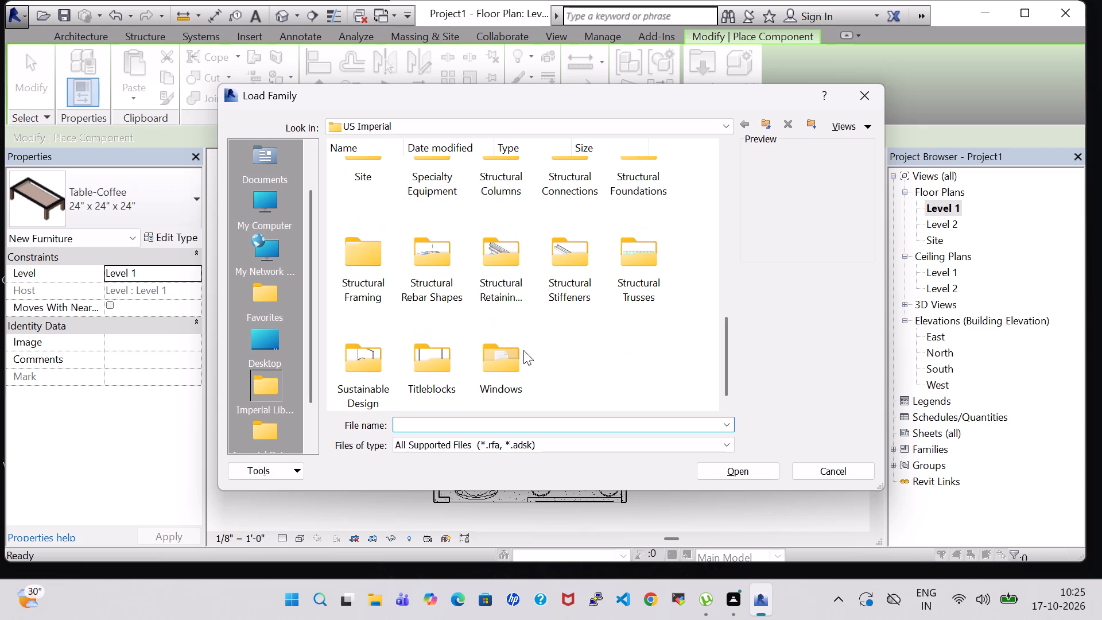
left_click(864, 90)
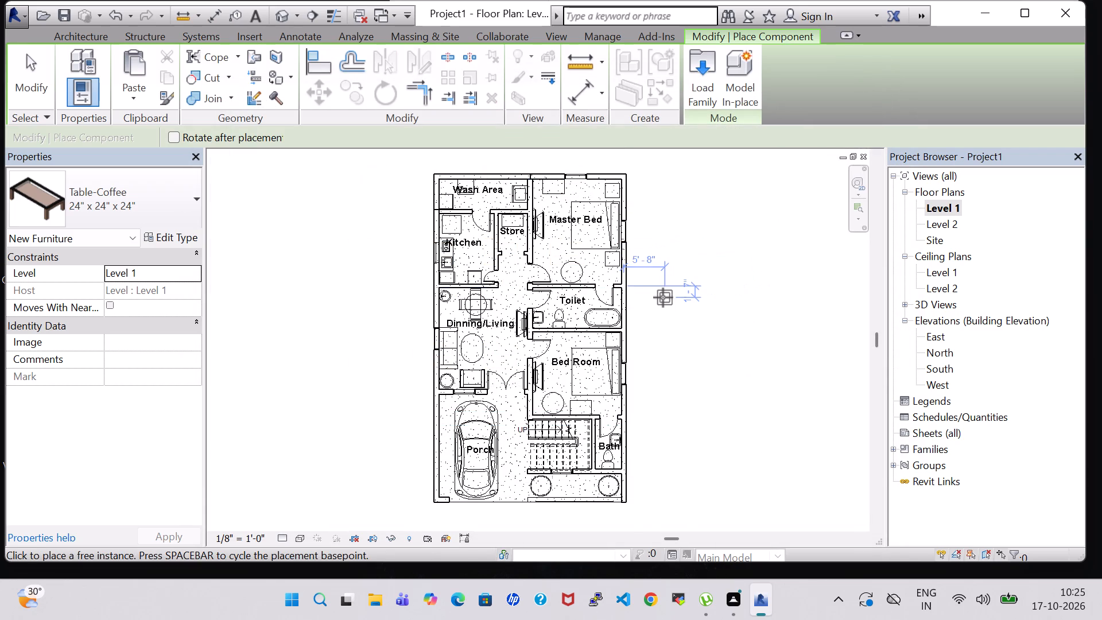
Place a 24" x 24" x 24" Table-Coffee between the two conifers in the front planted area.
scroll(644, 360, "up", 4)
middle_click_drag(644, 360, 673, 221)
scroll(538, 462, "up", 3)
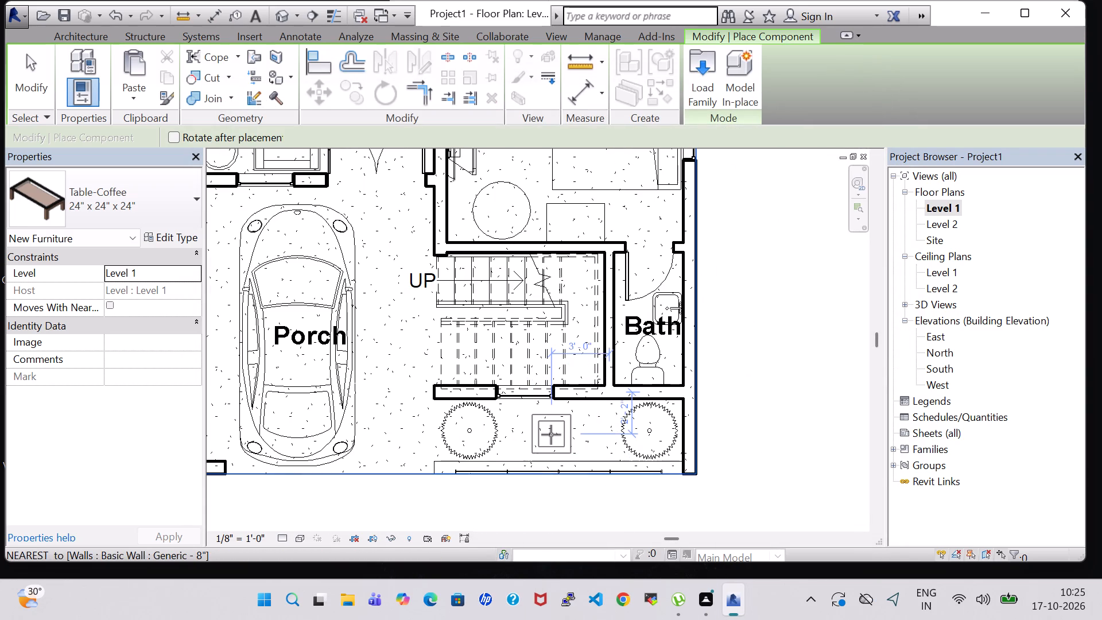
left_click(551, 435)
key("Escape")
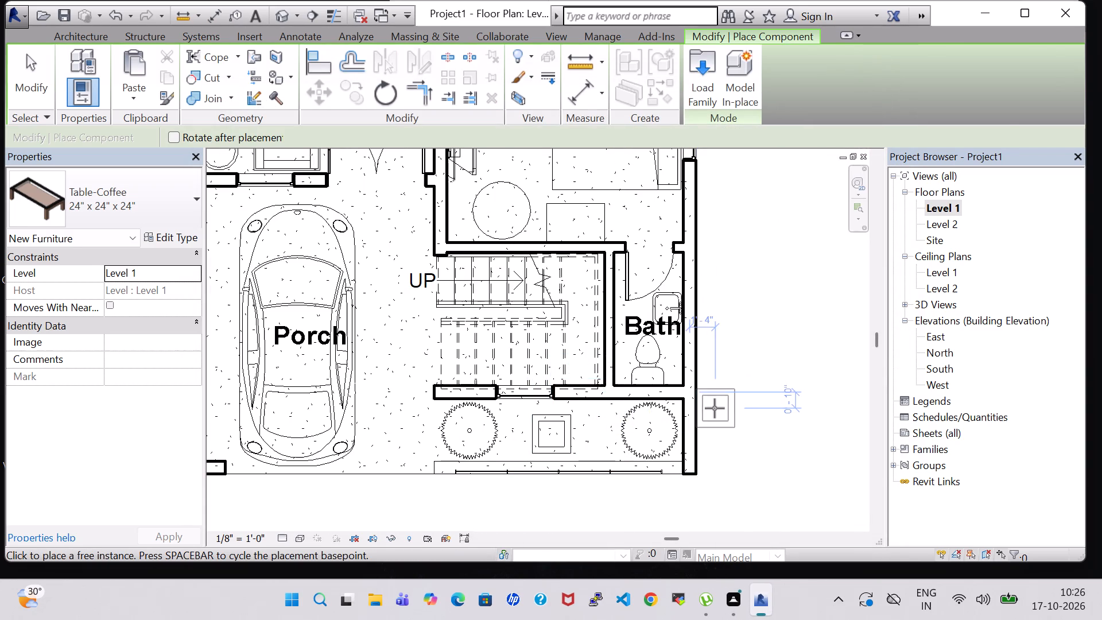
key("Escape")
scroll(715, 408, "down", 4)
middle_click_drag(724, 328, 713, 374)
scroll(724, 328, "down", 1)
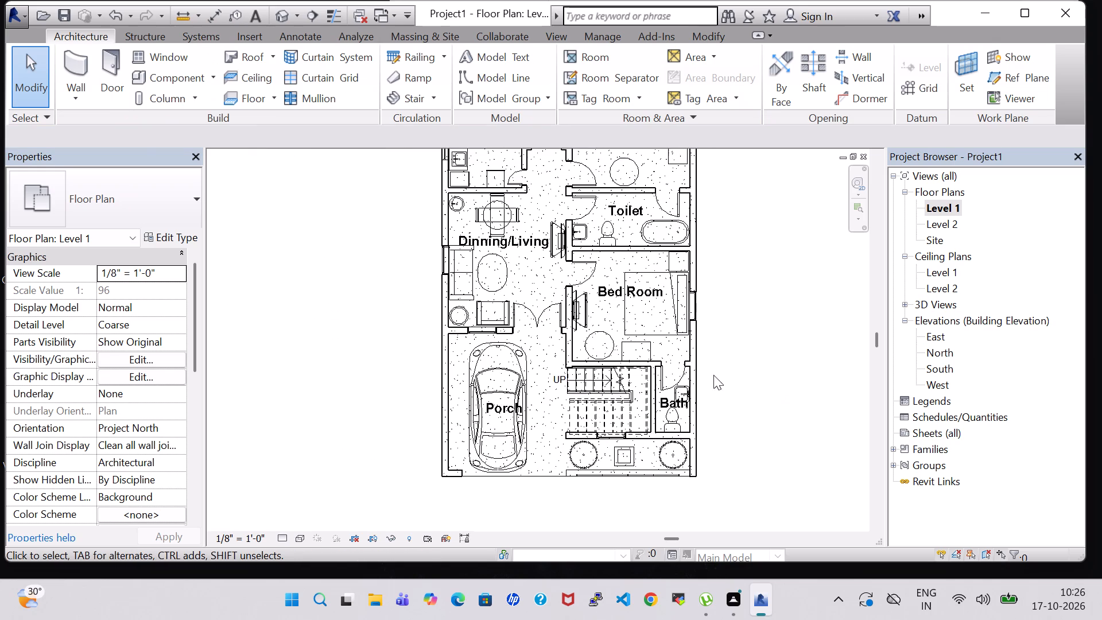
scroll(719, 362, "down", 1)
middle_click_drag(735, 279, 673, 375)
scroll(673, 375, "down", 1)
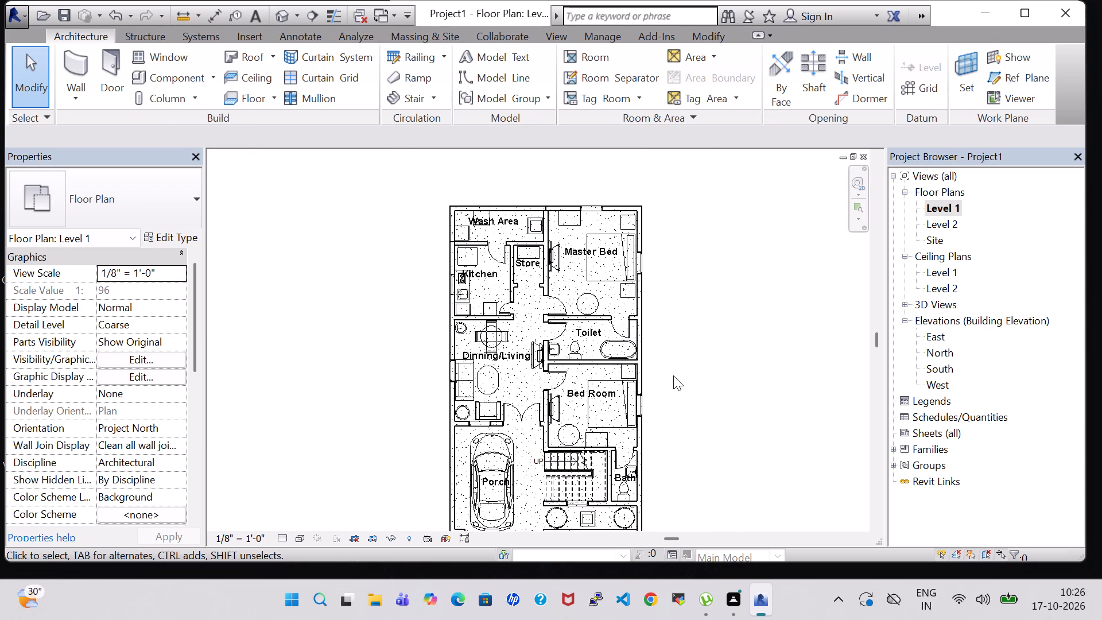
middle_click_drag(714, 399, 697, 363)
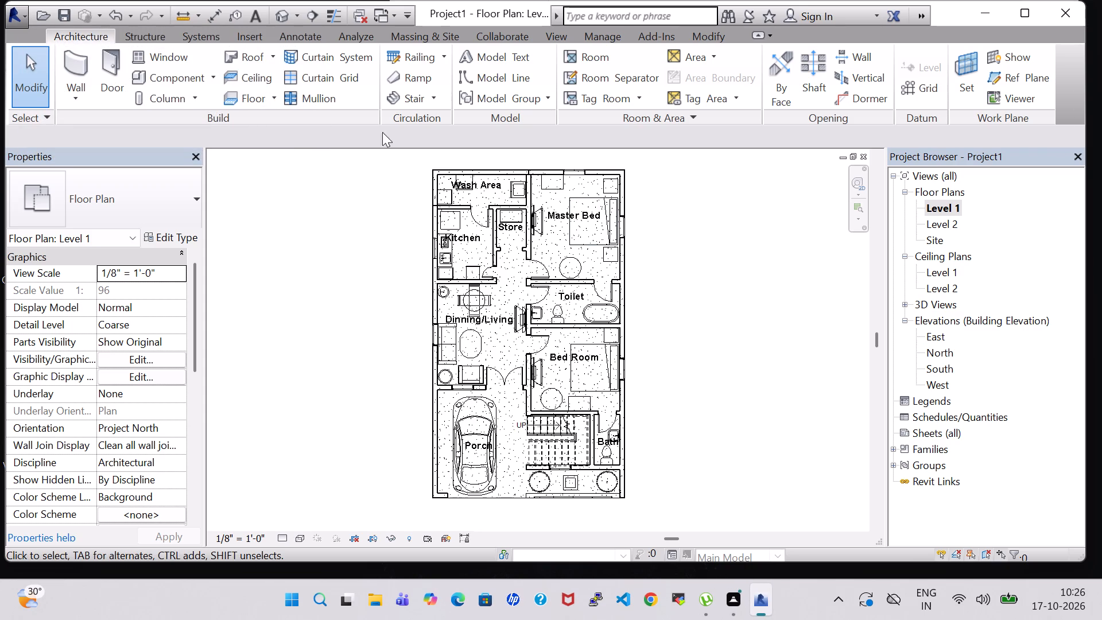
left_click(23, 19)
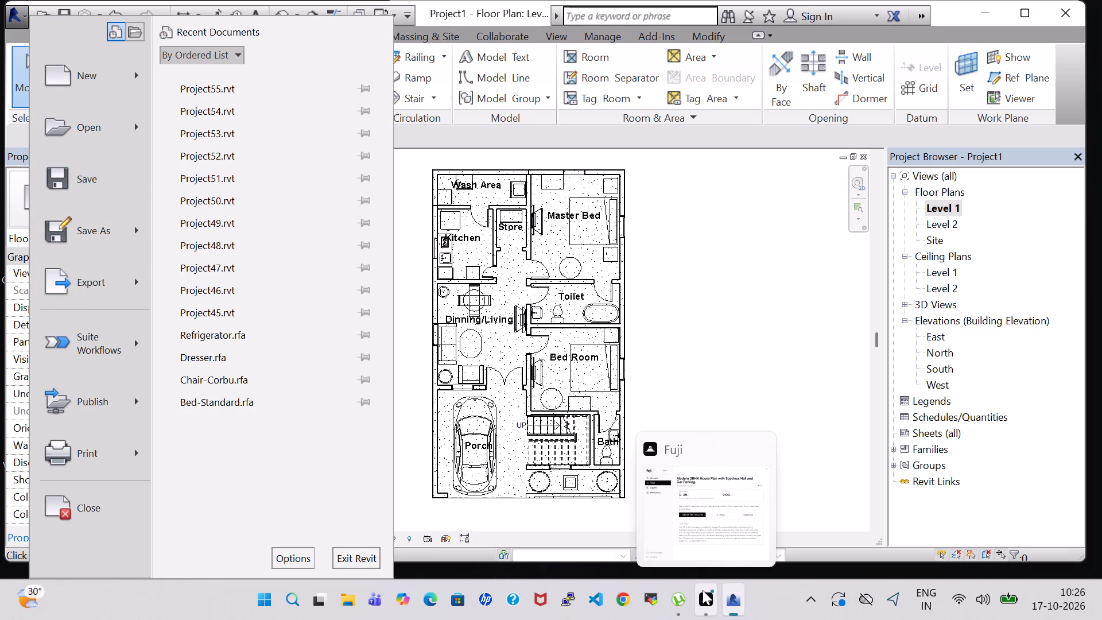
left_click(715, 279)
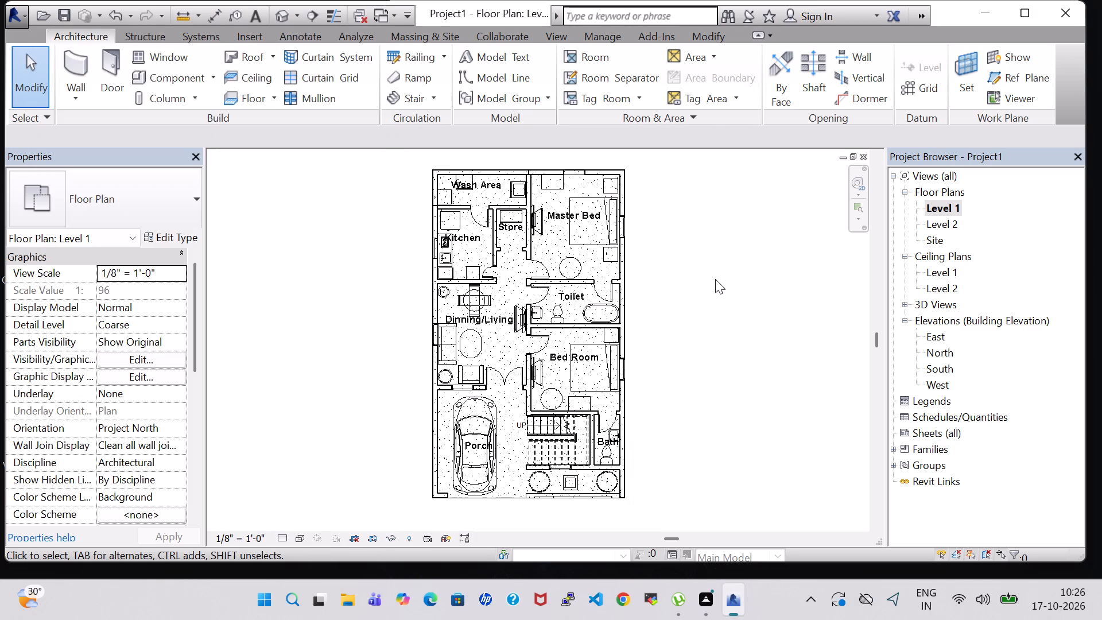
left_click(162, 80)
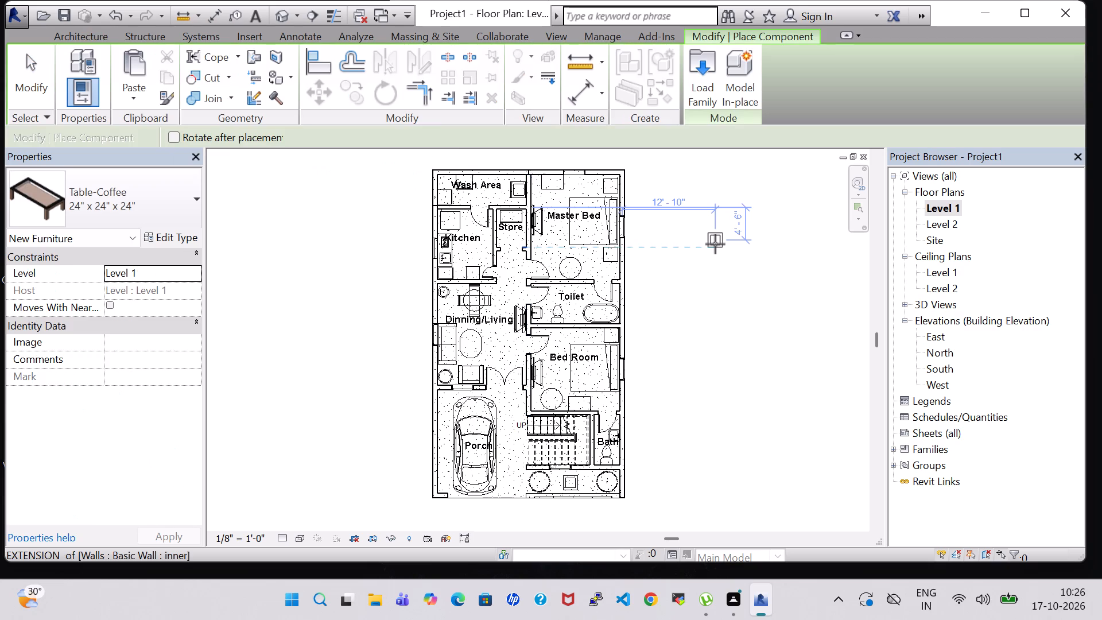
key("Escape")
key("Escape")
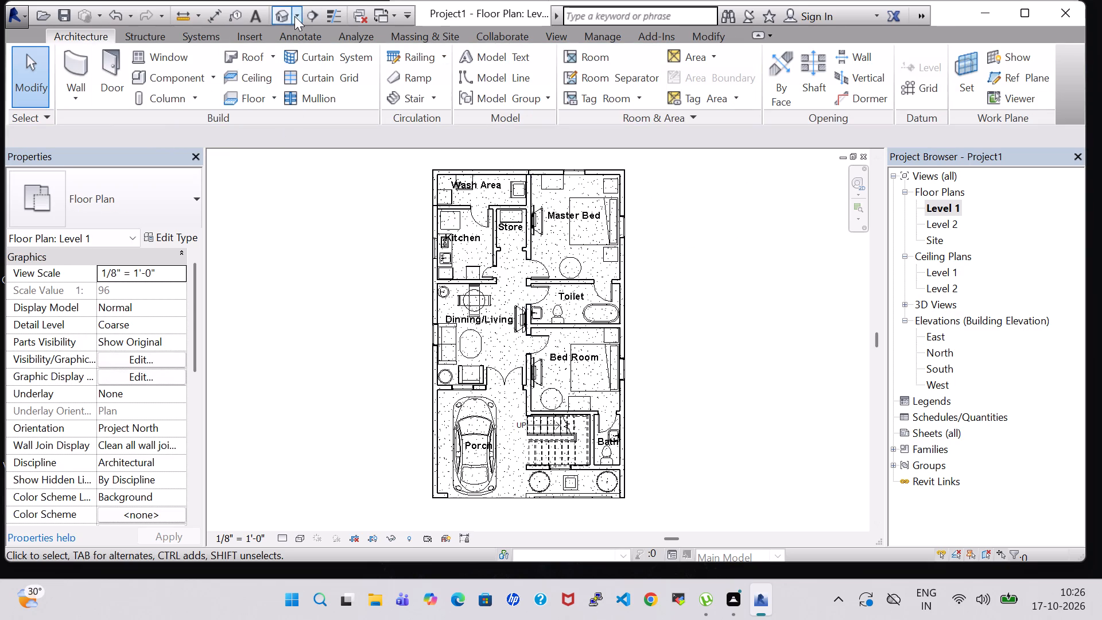
Turn on the visibility of the Roofs category in the 3D view.
left_click(278, 21)
type("vv")
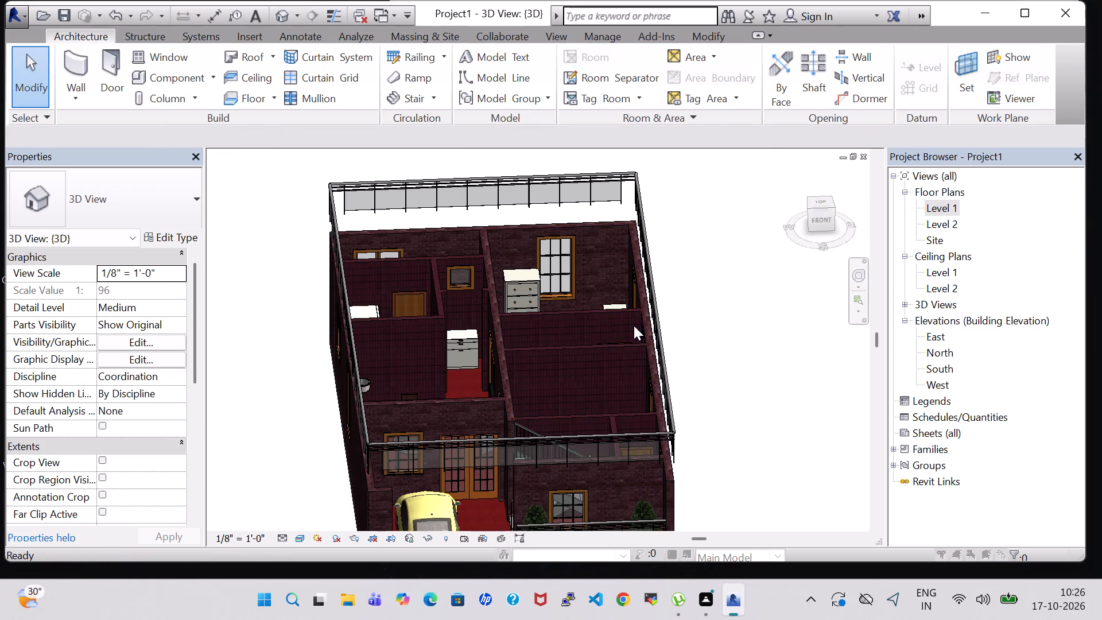
left_click(226, 292)
key("r")
scroll(226, 292, "down", 6)
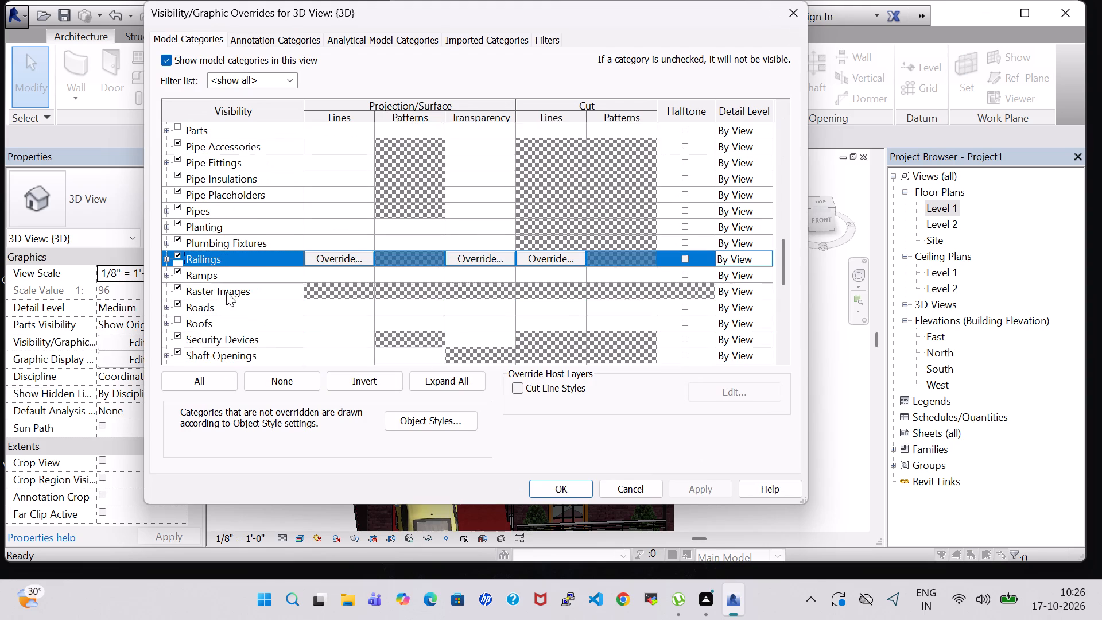
scroll(226, 292, "down", 2)
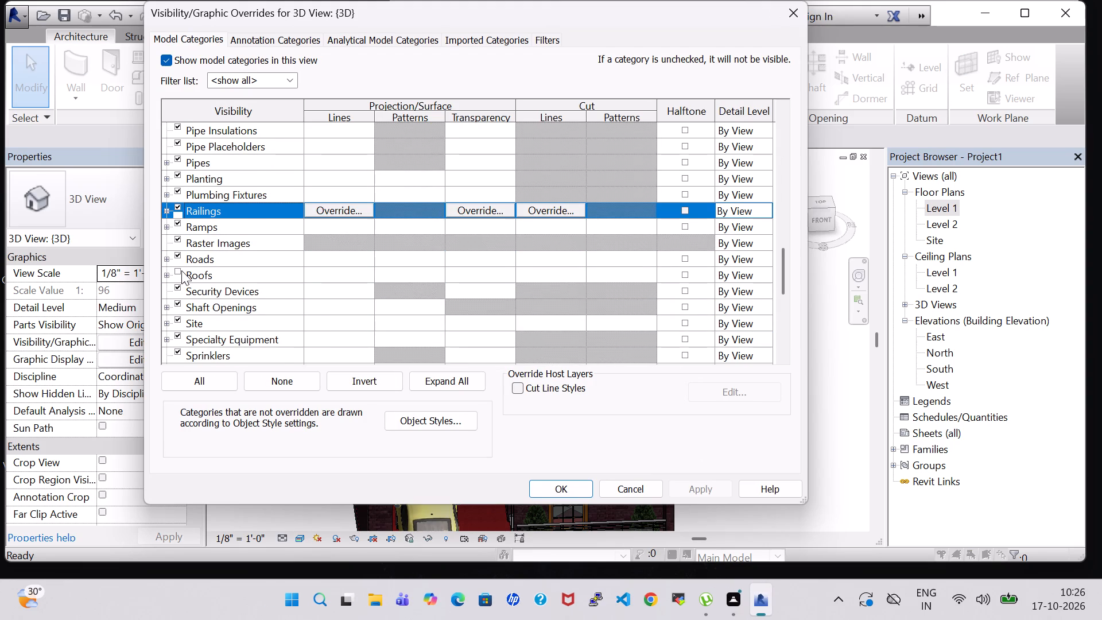
left_click(179, 270)
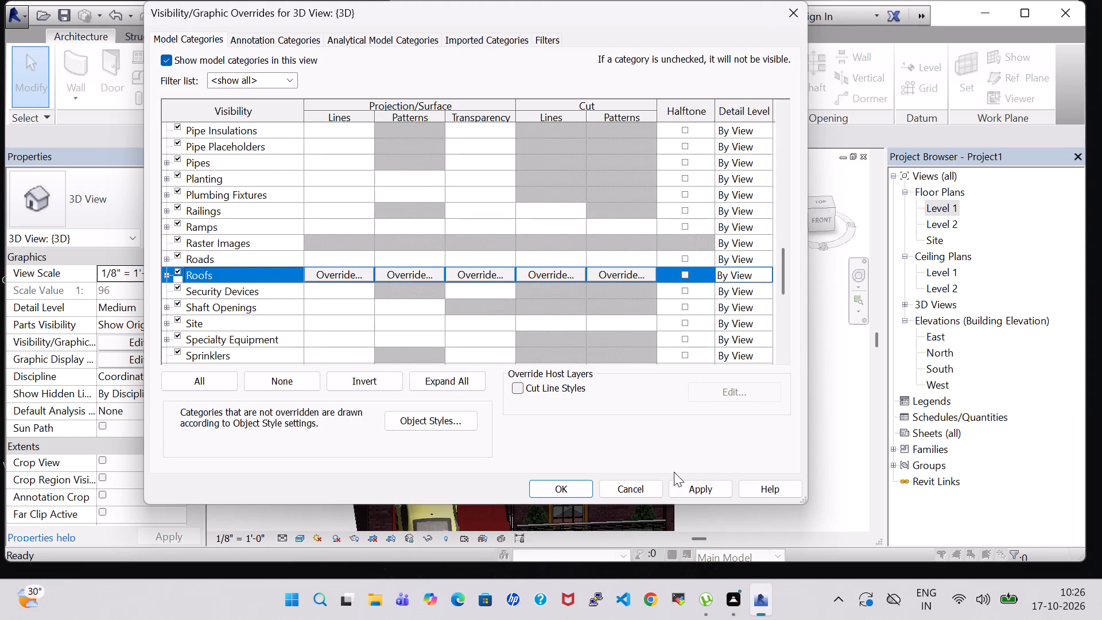
left_click(711, 493)
left_click(575, 485)
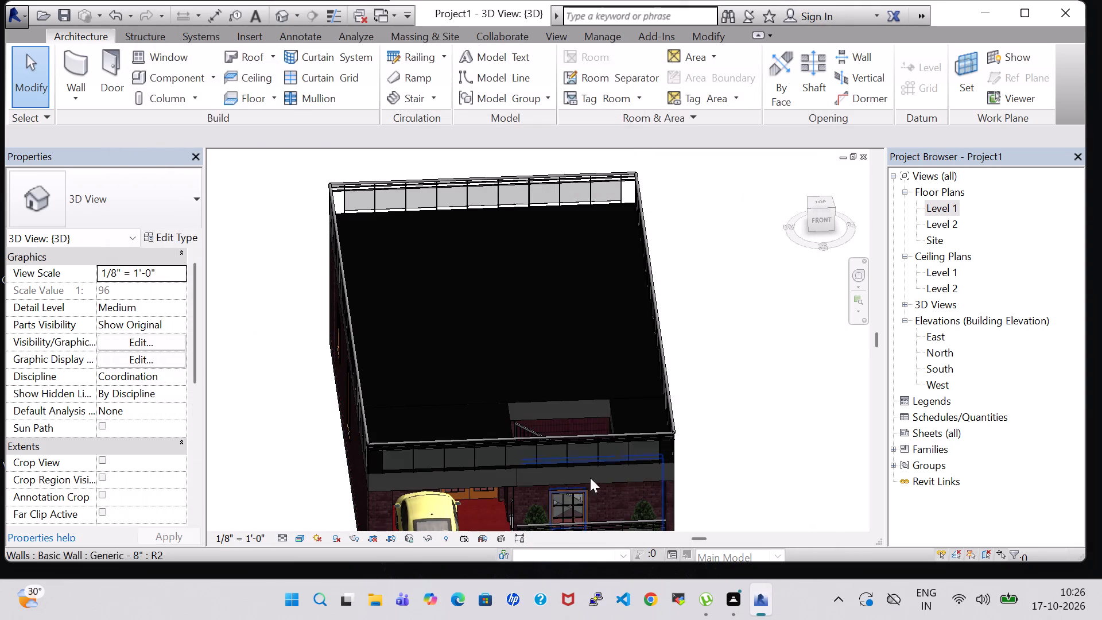
In the 3D view, examine the roofed house from the front, above and side, including the roof railings and stair opening.
scroll(739, 402, "down", 2)
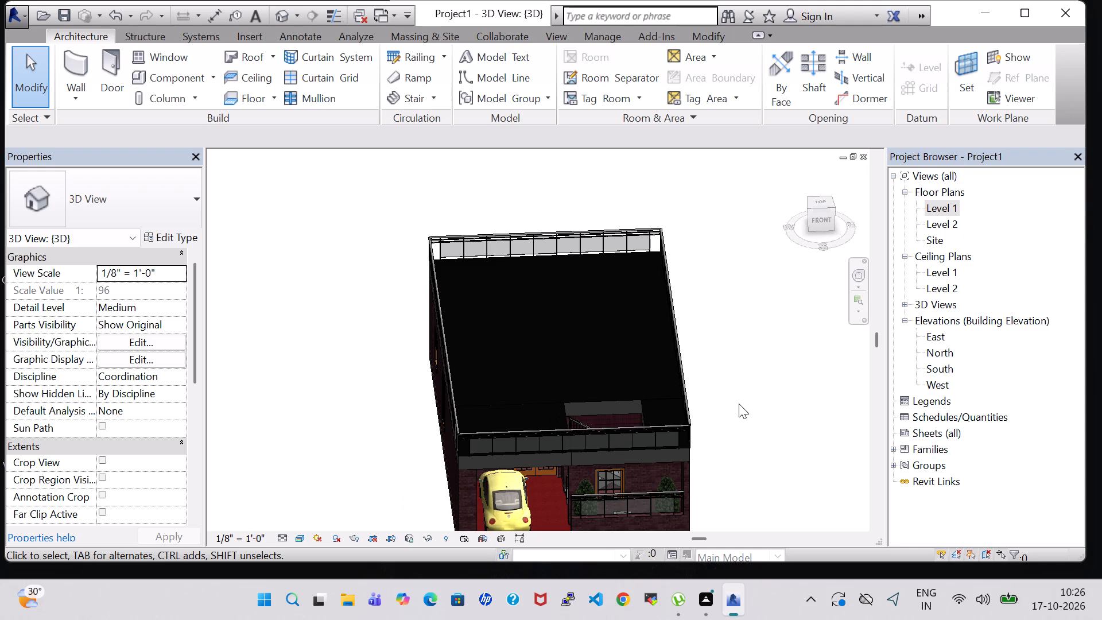
middle_click_drag(739, 404, 716, 342, "shift")
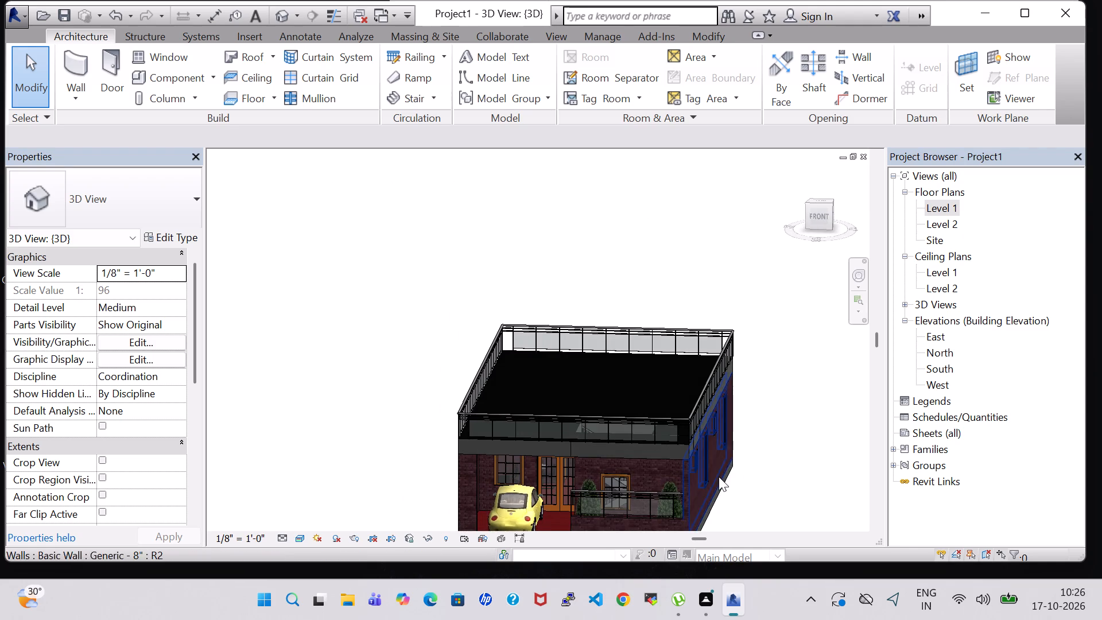
scroll(723, 459, "down", 2)
middle_click_drag(750, 382, 775, 500, "shift")
scroll(753, 476, "up", 5)
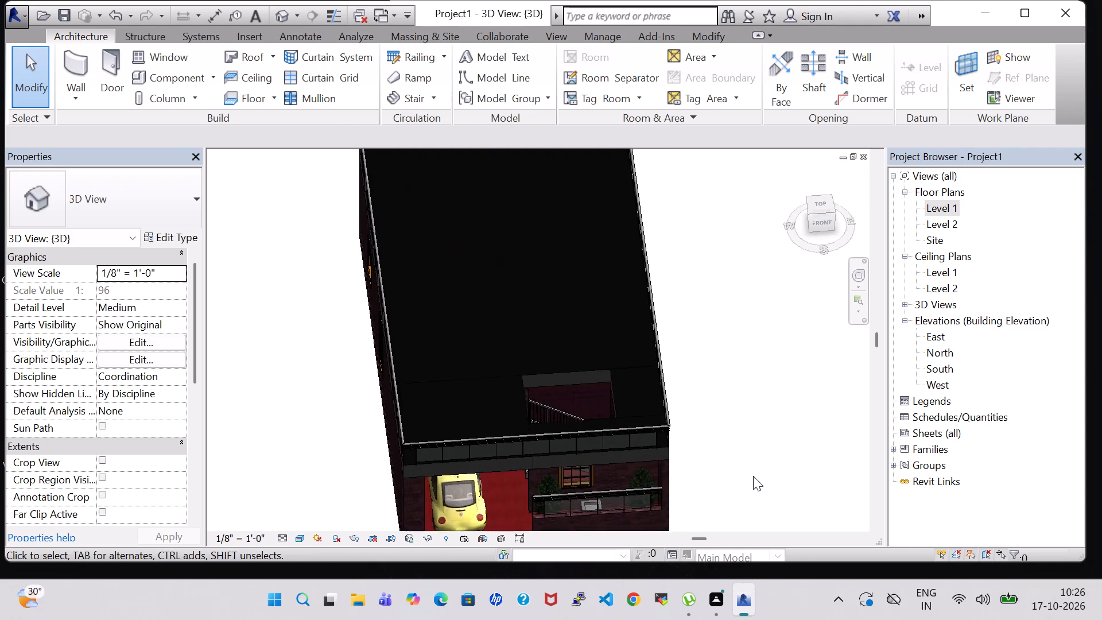
middle_click_drag(704, 369, 701, 479)
middle_click_drag(708, 423, 583, 374, "shift")
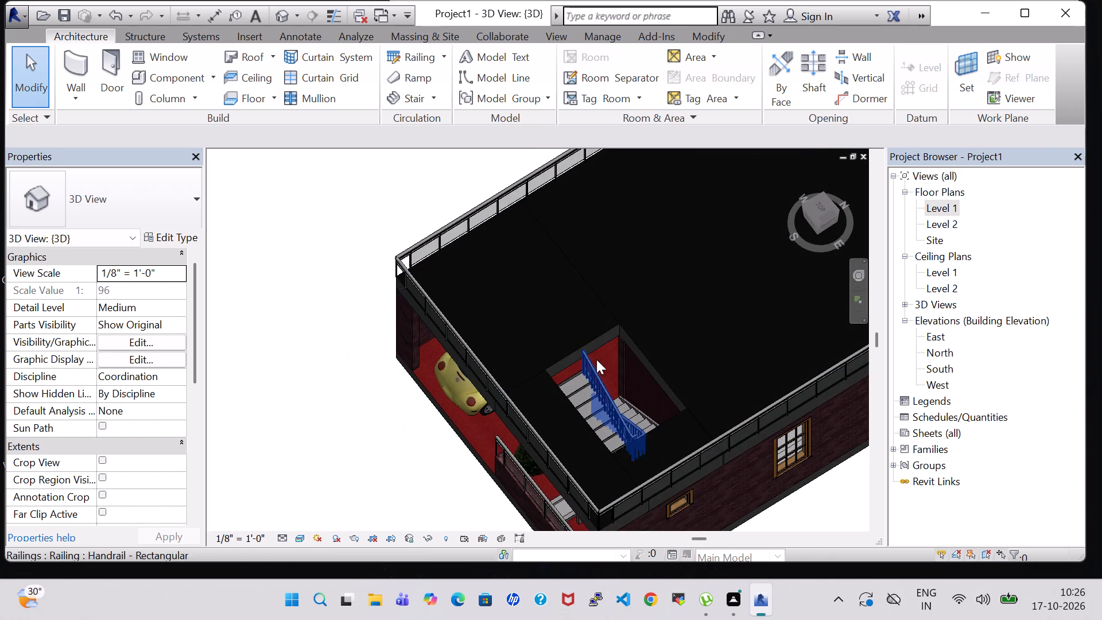
middle_click_drag(652, 362, 596, 283, "shift")
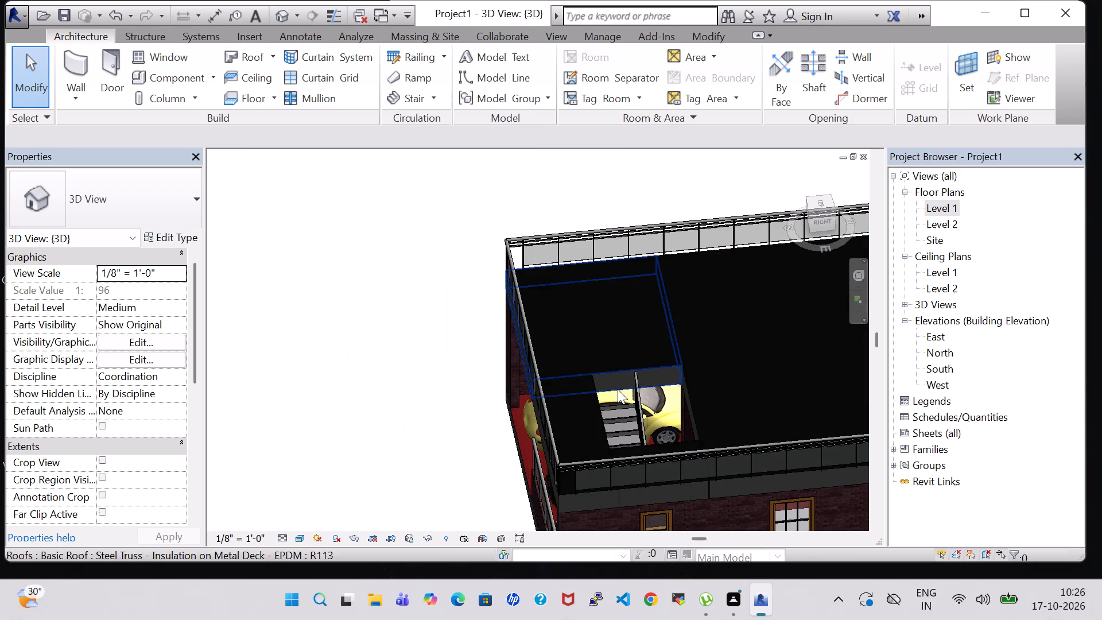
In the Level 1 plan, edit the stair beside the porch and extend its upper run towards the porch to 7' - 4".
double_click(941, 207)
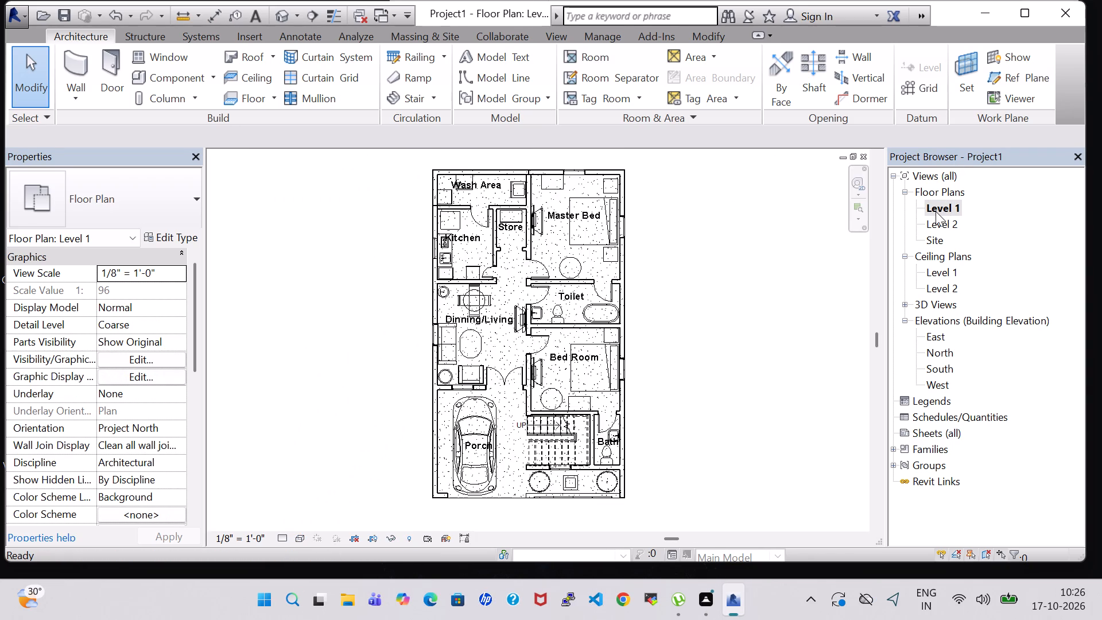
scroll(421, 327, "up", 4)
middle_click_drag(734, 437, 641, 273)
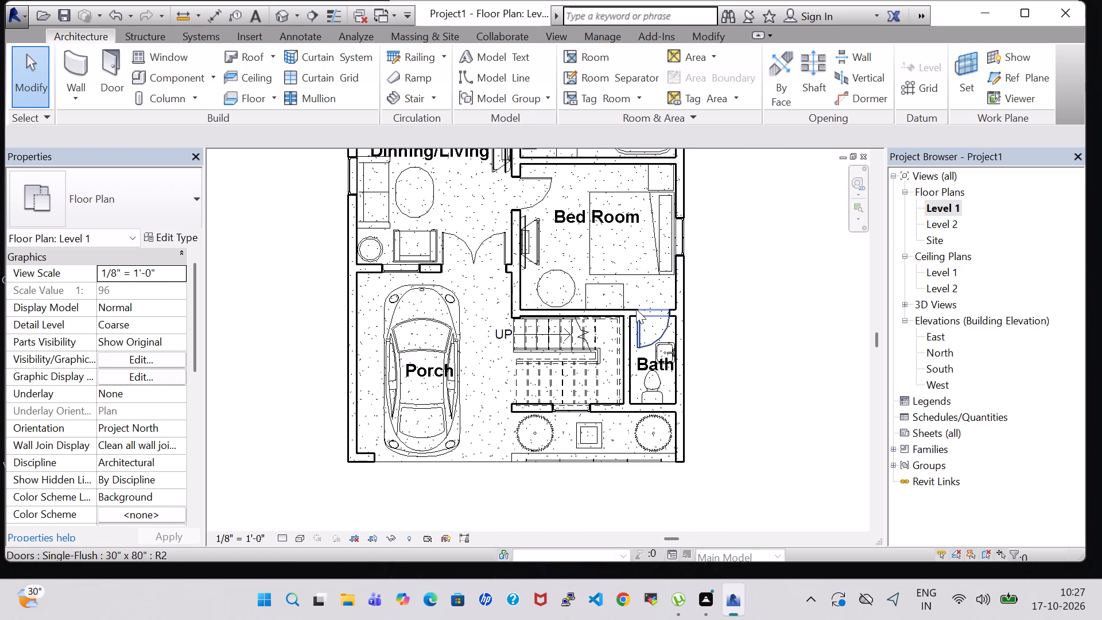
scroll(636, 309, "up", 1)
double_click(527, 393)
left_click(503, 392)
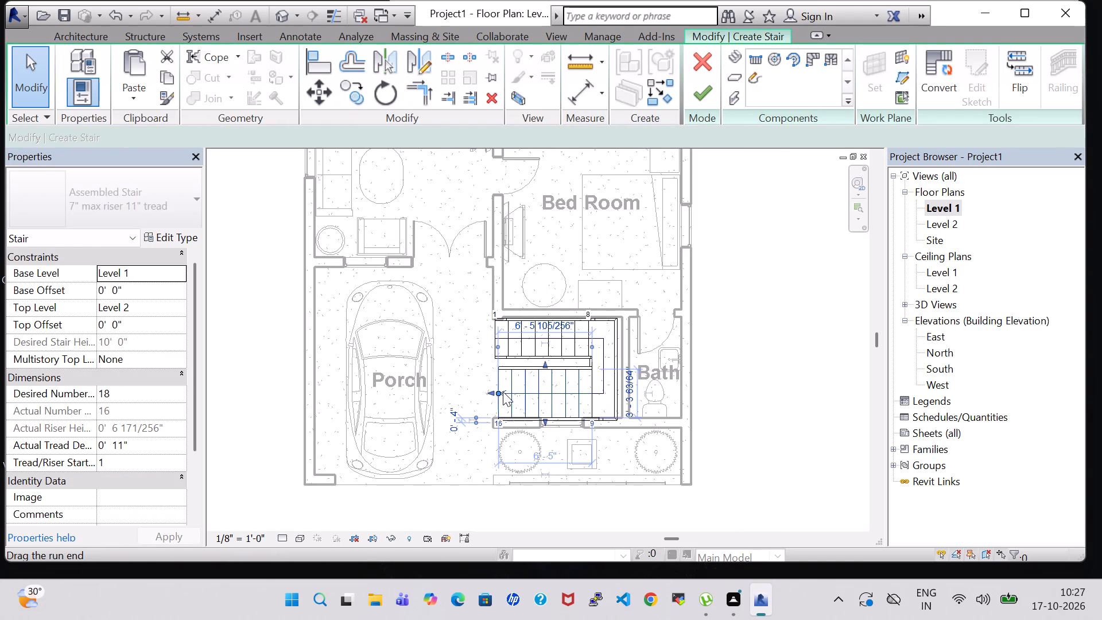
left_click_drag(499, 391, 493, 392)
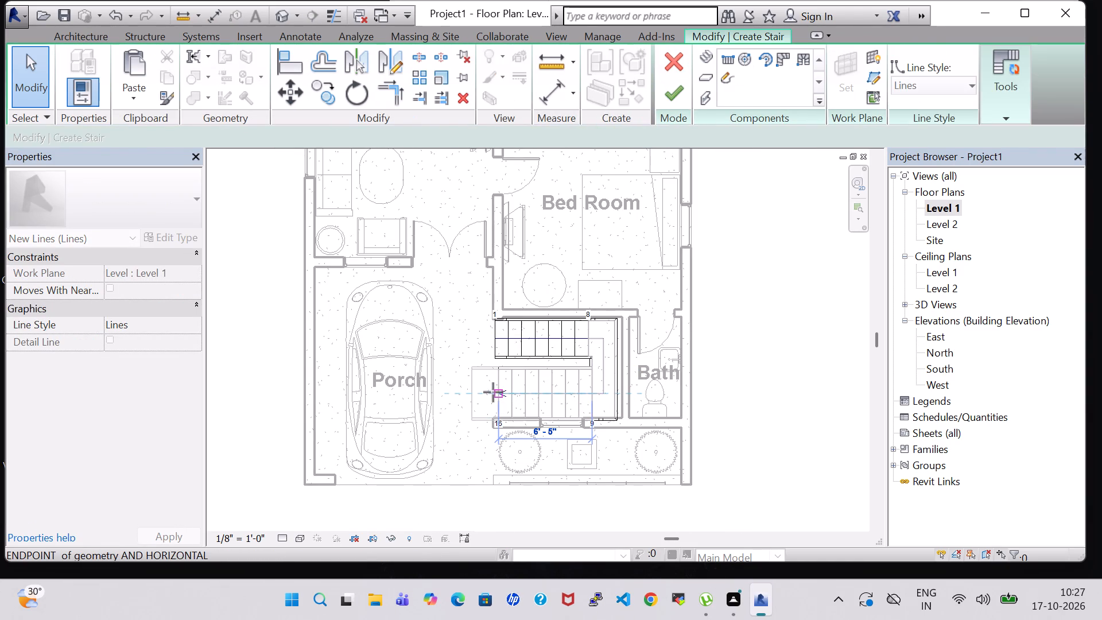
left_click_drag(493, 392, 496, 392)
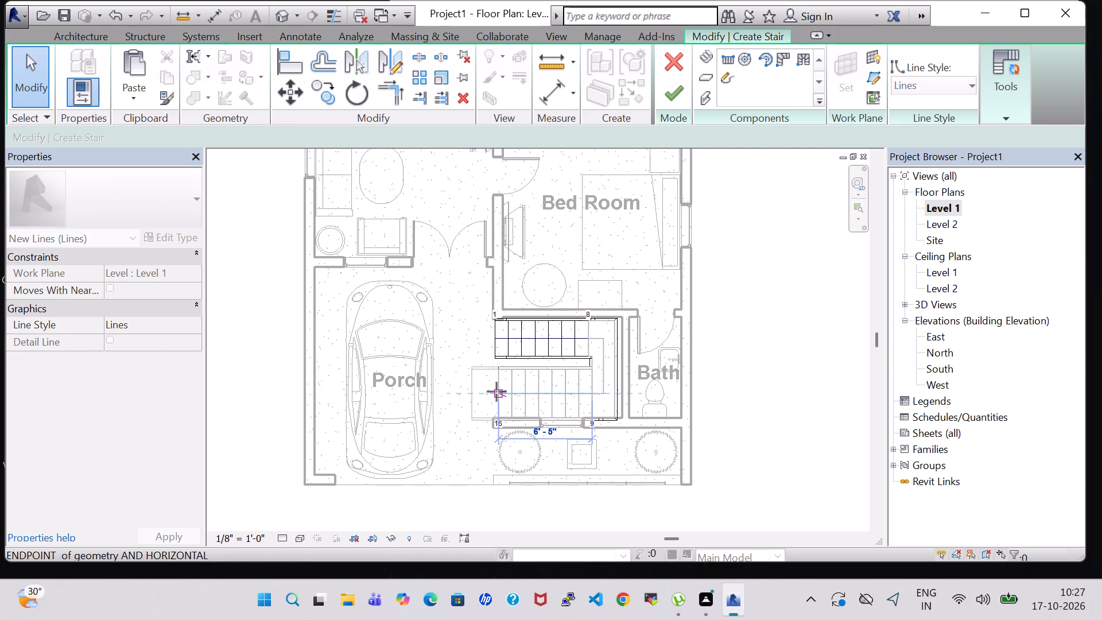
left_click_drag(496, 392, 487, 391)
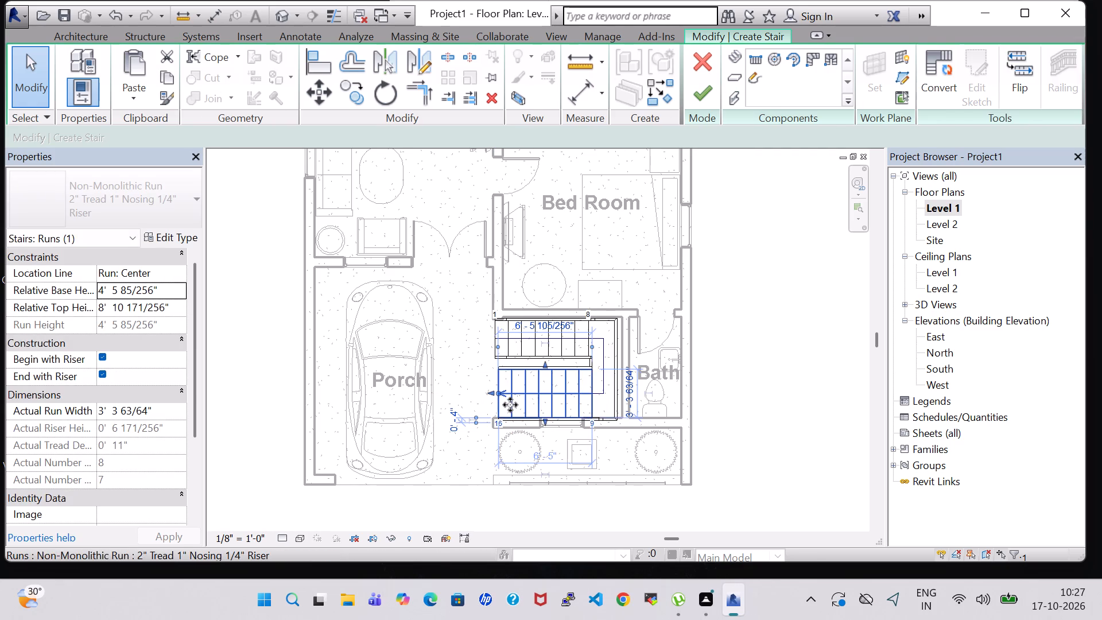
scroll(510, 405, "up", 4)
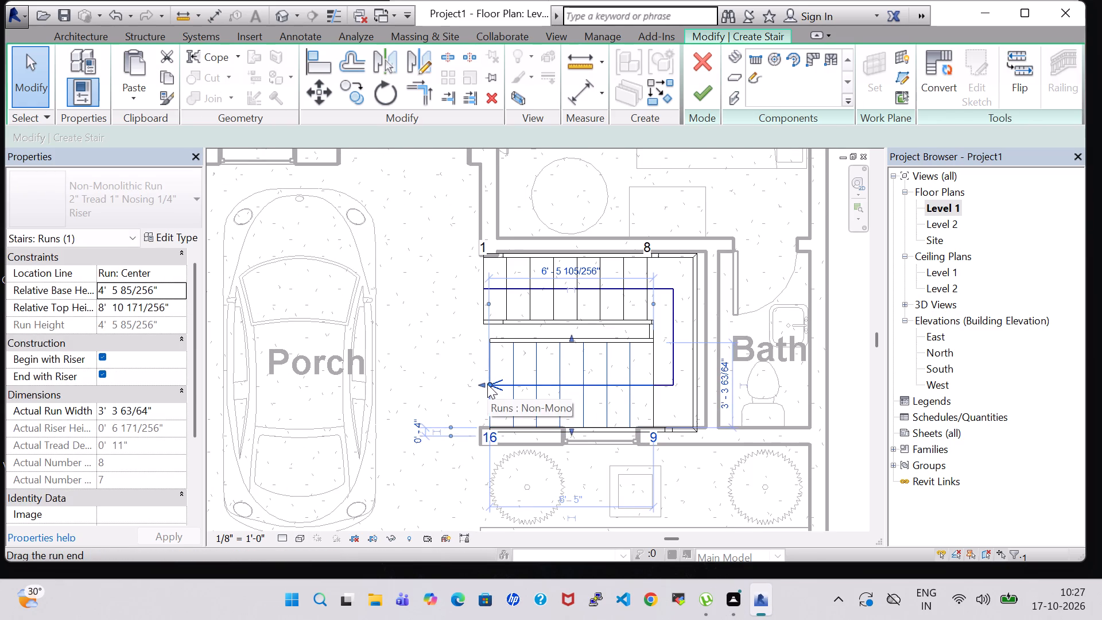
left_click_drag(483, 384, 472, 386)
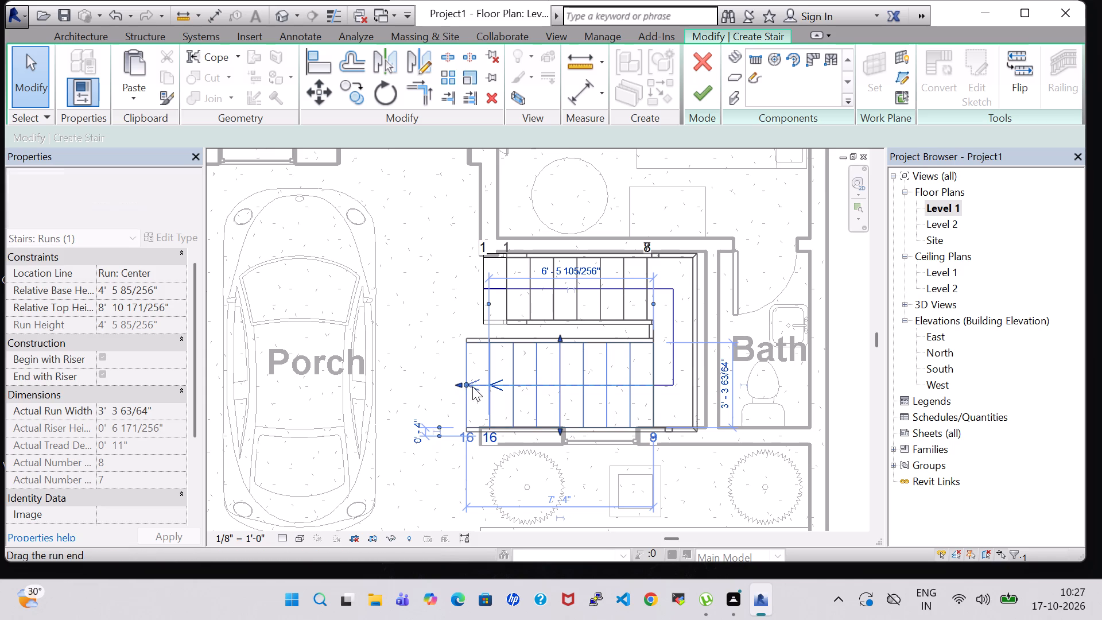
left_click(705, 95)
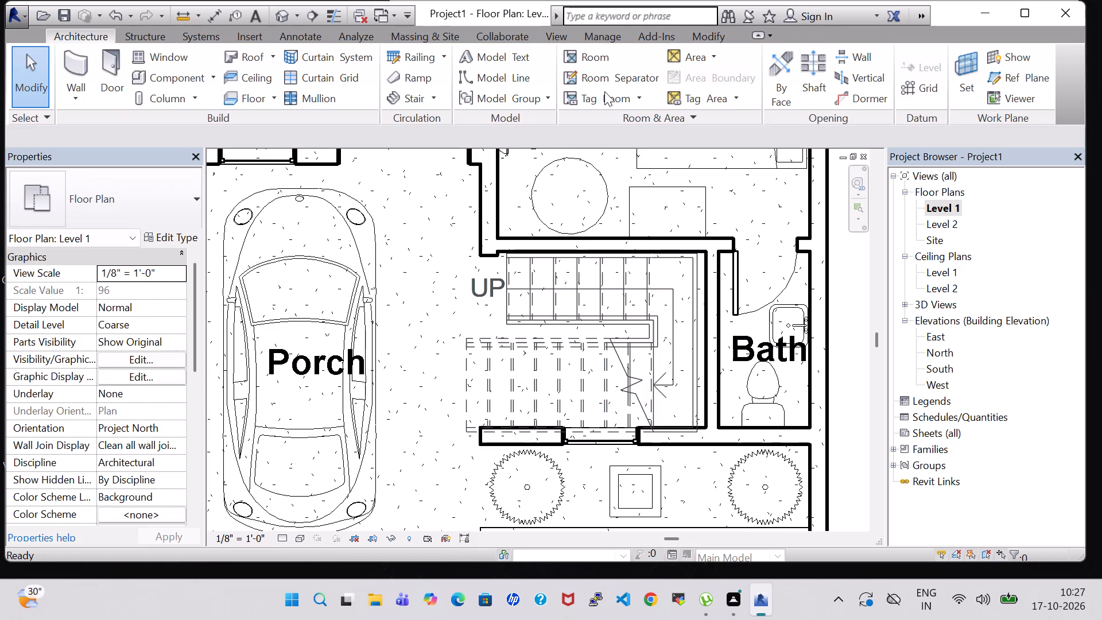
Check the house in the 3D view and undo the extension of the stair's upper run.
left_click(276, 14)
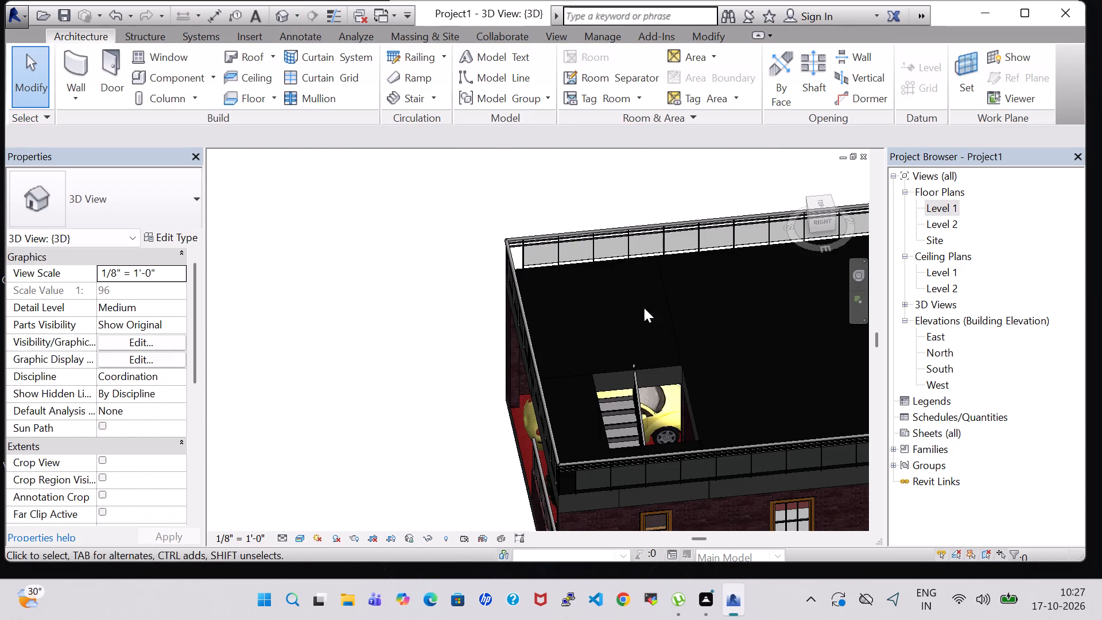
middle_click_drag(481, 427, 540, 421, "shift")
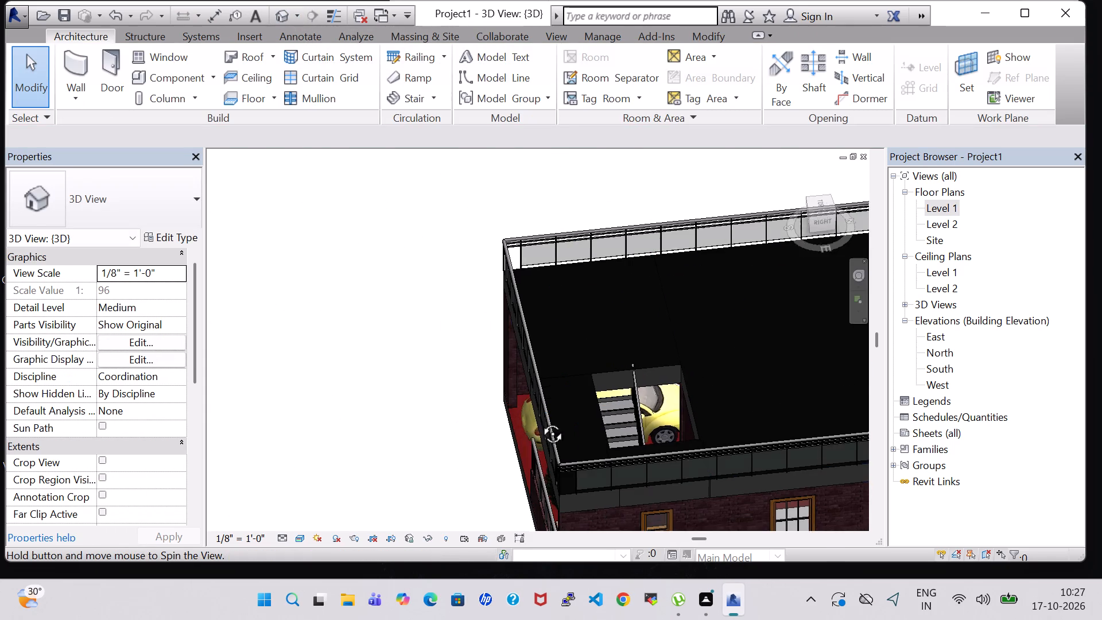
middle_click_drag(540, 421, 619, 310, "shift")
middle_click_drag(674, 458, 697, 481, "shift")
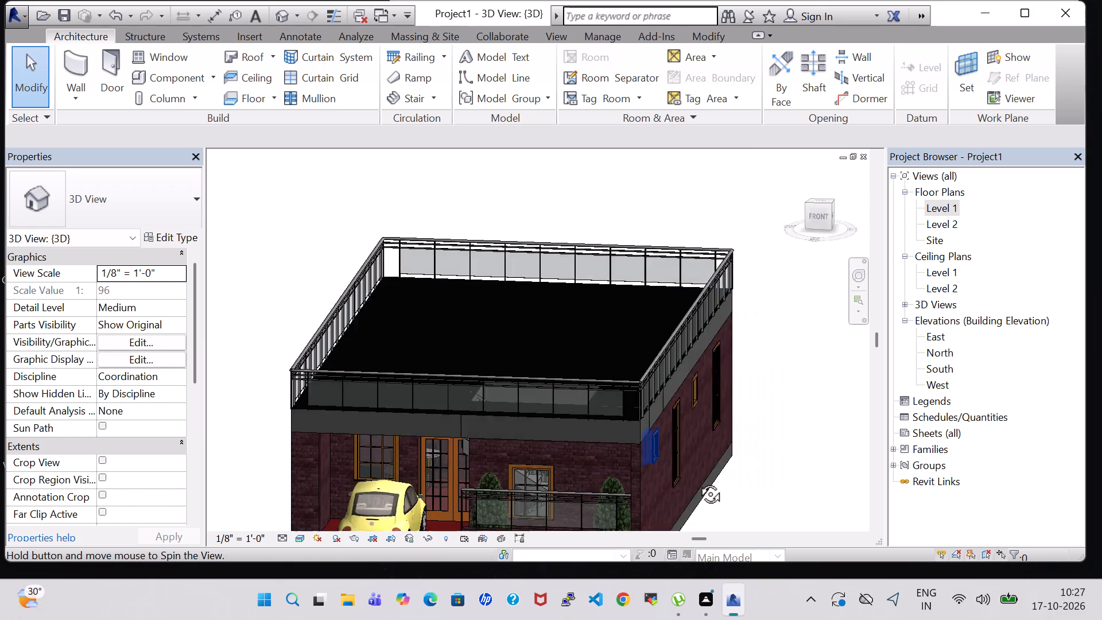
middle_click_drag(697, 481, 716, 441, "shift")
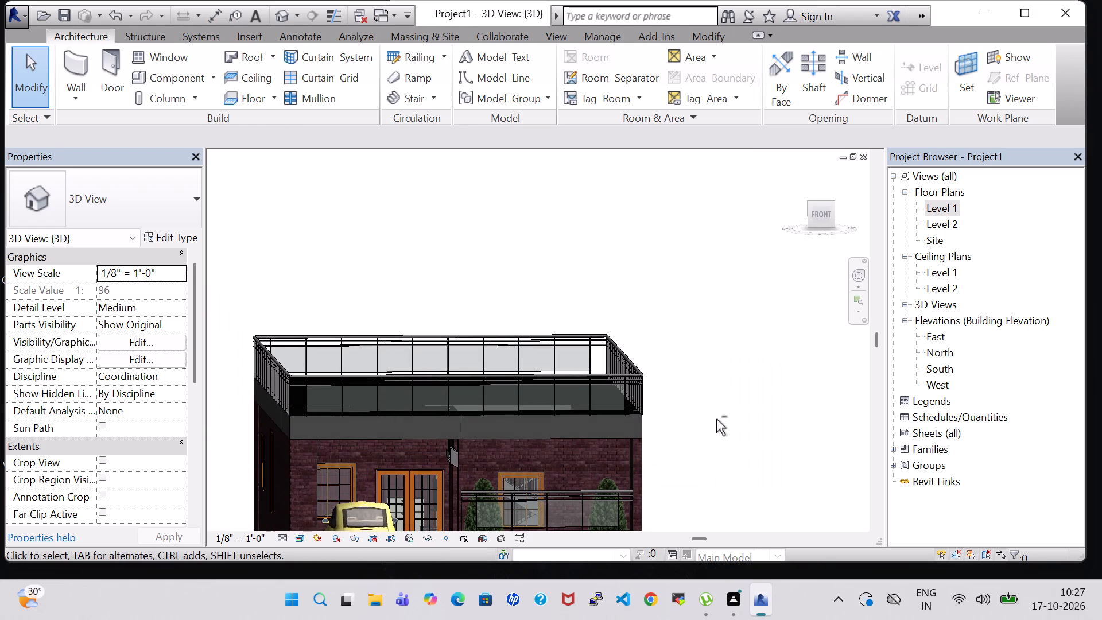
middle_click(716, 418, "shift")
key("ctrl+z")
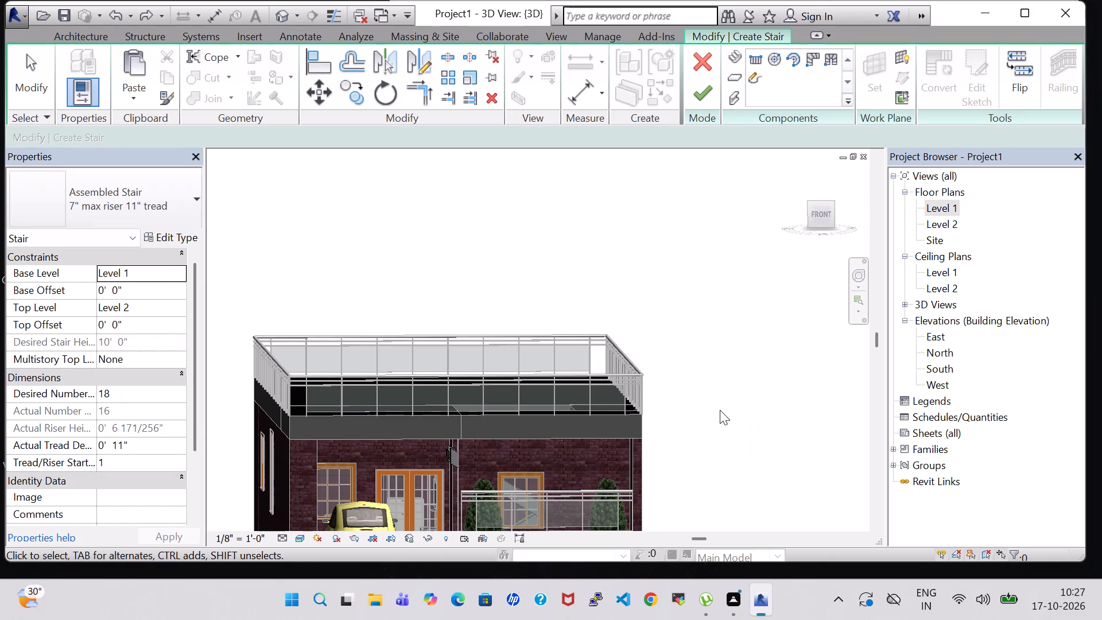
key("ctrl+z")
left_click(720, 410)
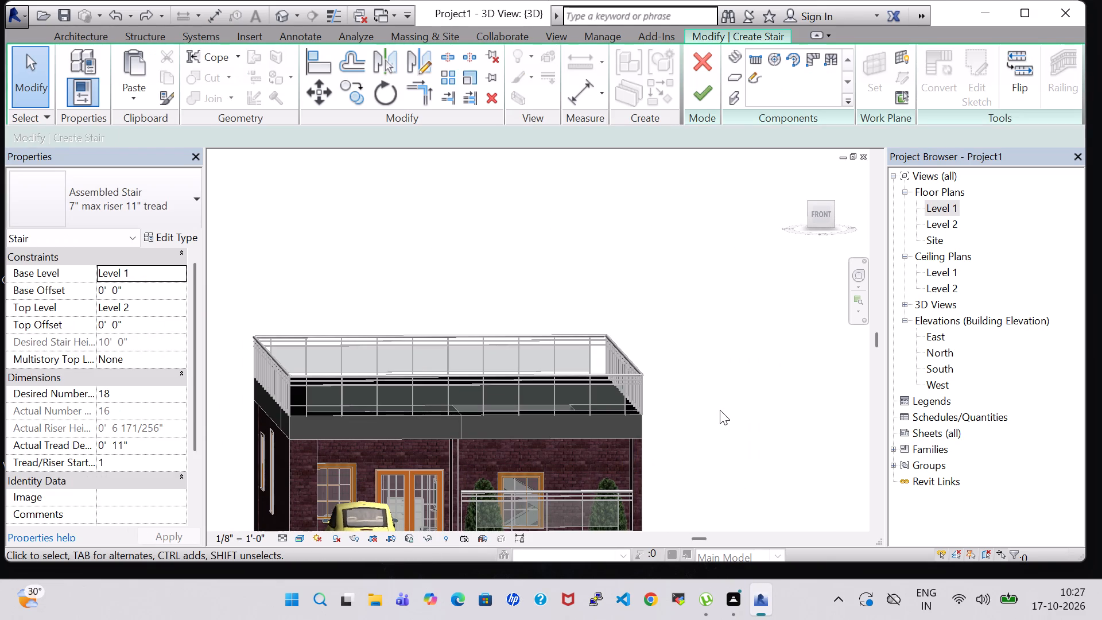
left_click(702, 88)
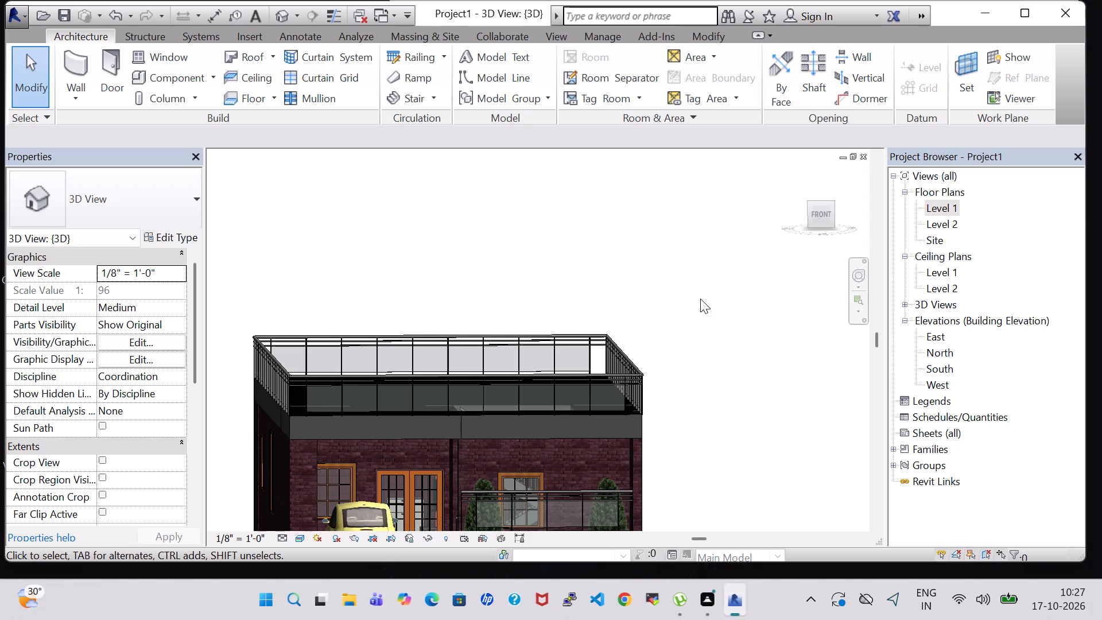
Examine the stair and its railing through the roof opening, and review the Assembled Stair type properties from the Level 1 plan.
middle_click_drag(700, 299, 696, 538)
middle_click_drag(688, 408, 648, 375, "shift")
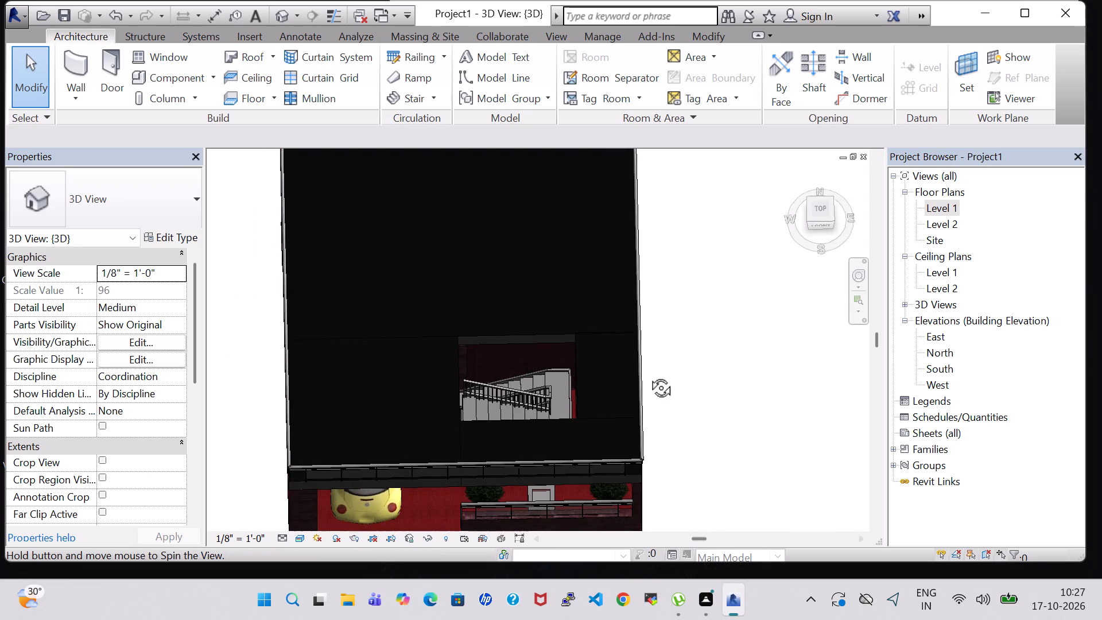
middle_click_drag(648, 375, 630, 337, "shift")
middle_click_drag(608, 361, 569, 409, "shift")
left_click(577, 382)
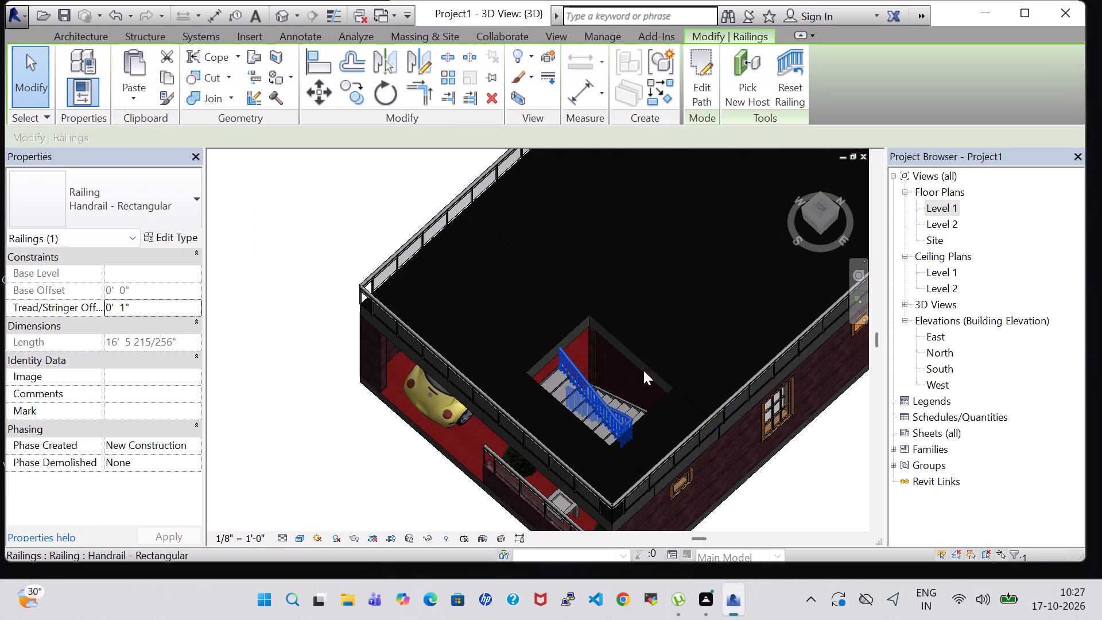
left_click(942, 199)
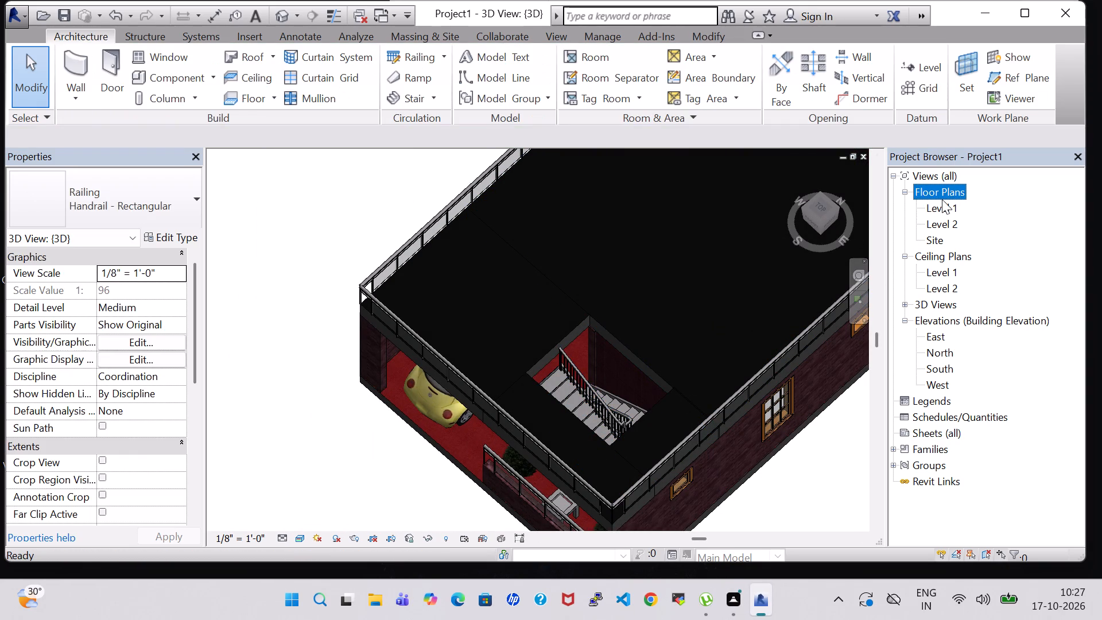
double_click(942, 206)
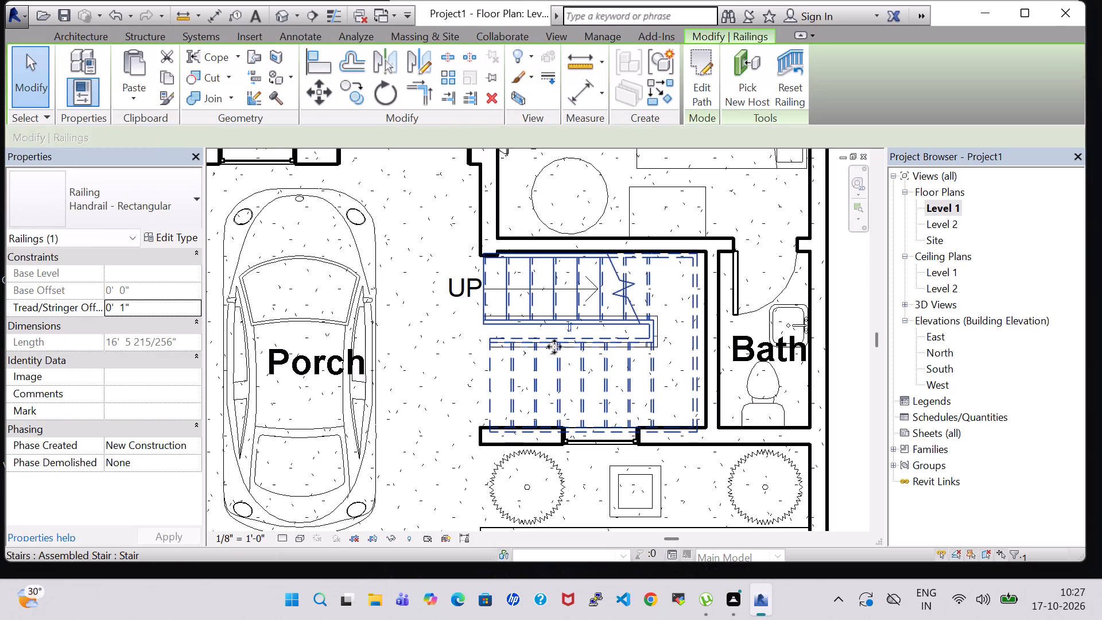
left_click(447, 393)
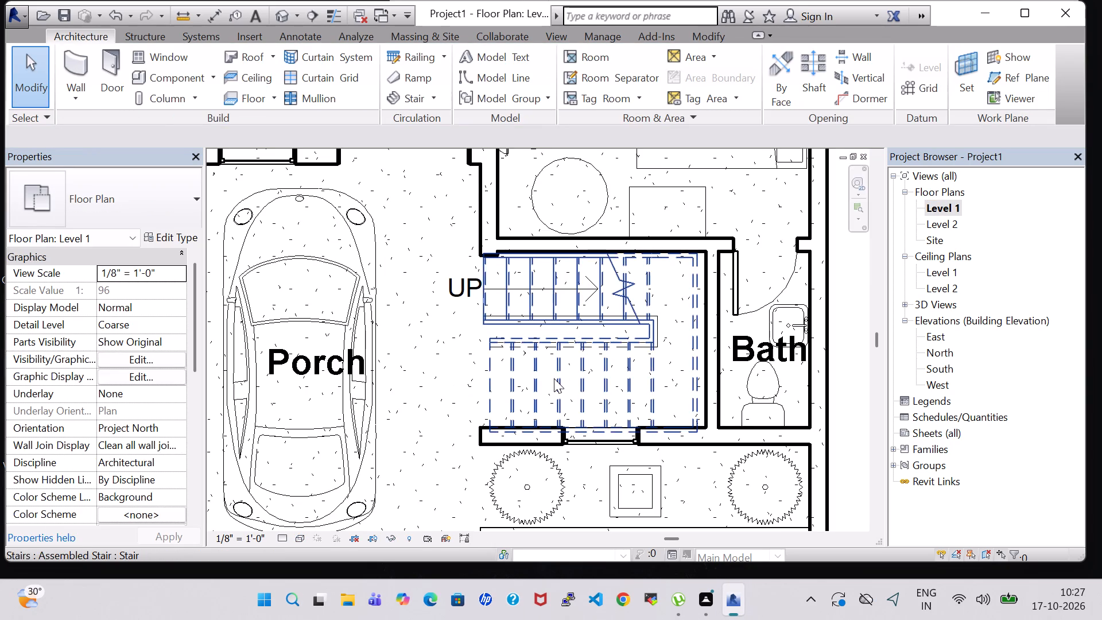
left_click(529, 383)
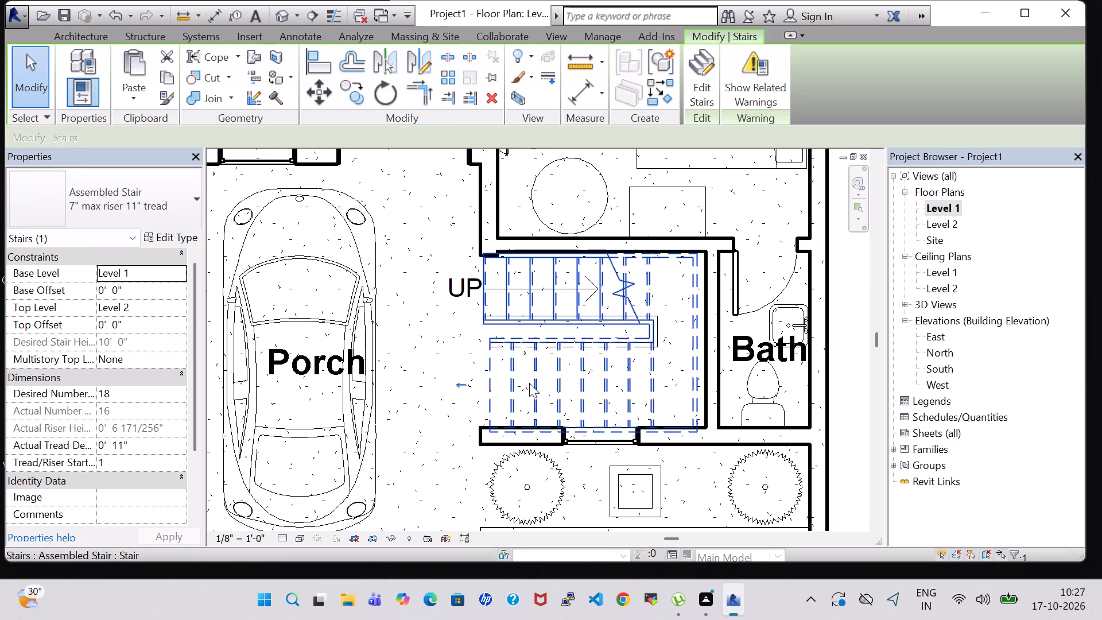
left_click(162, 235)
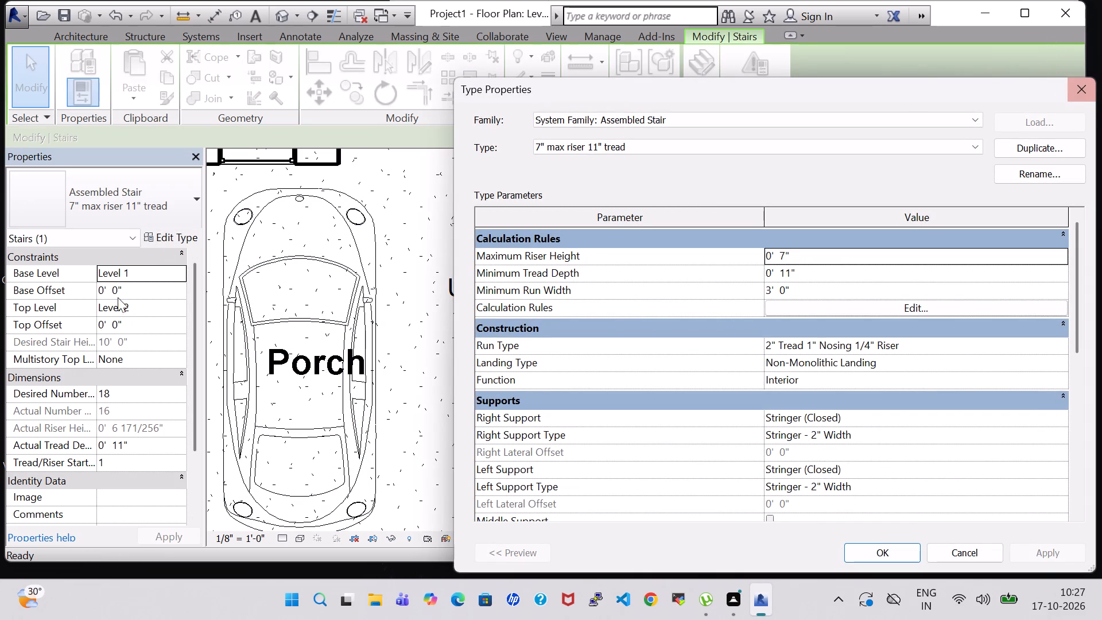
left_click(1088, 80)
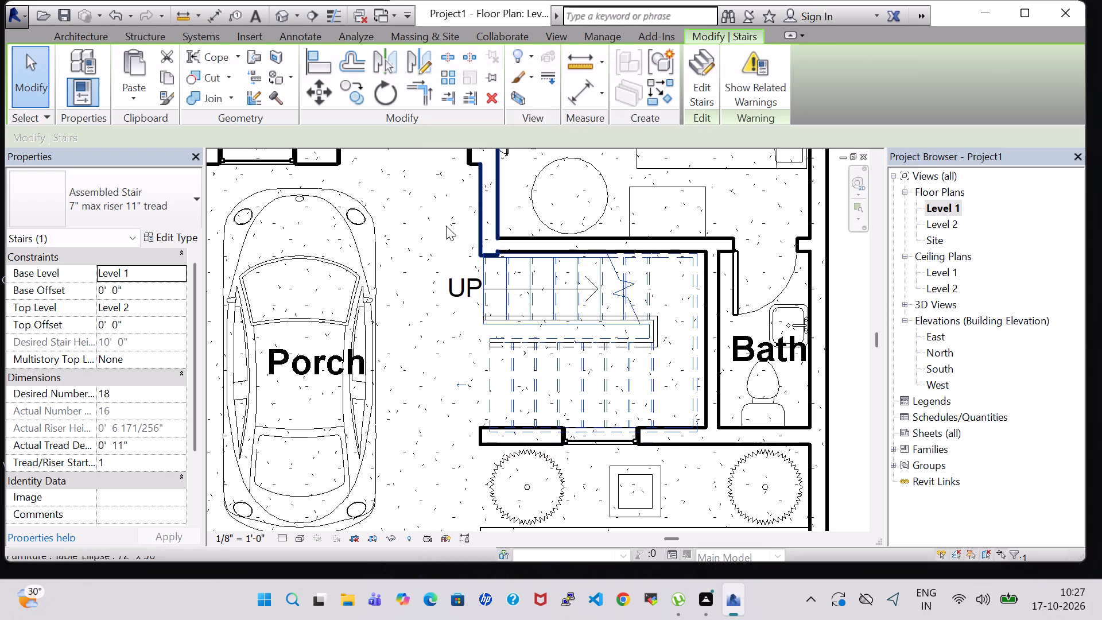
In the 3D view, examine the house from above, the side and the front, including the stair opening and roof railings.
left_click(280, 16)
middle_click_drag(752, 487, 746, 349, "shift")
middle_click_drag(740, 398, 779, 487, "shift")
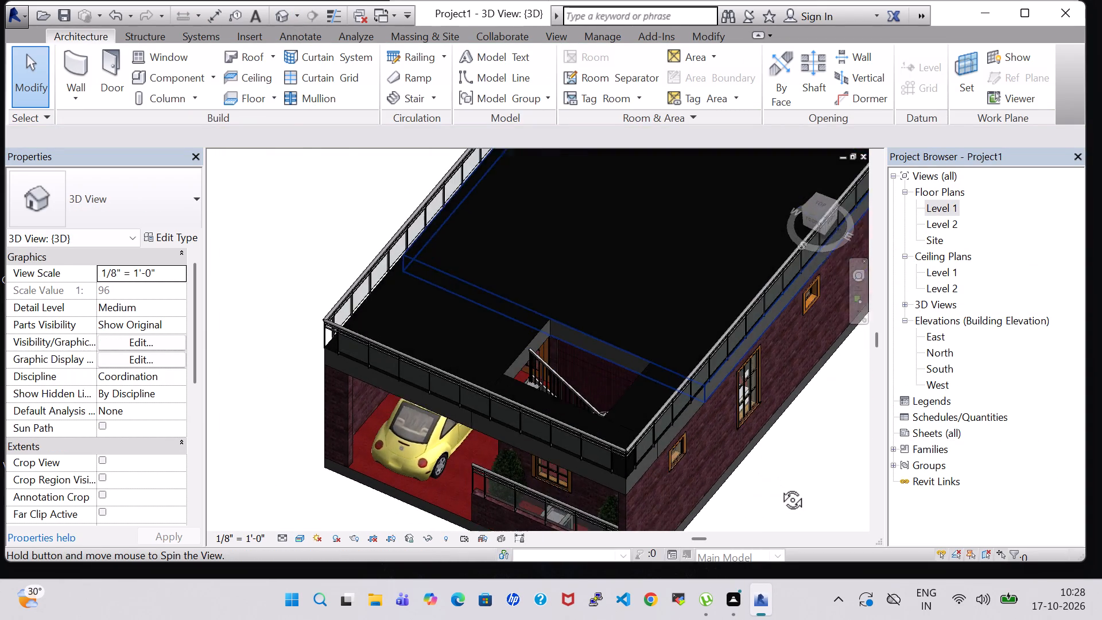
middle_click_drag(779, 487, 779, 487, "shift")
middle_click_drag(779, 487, 705, 397, "shift")
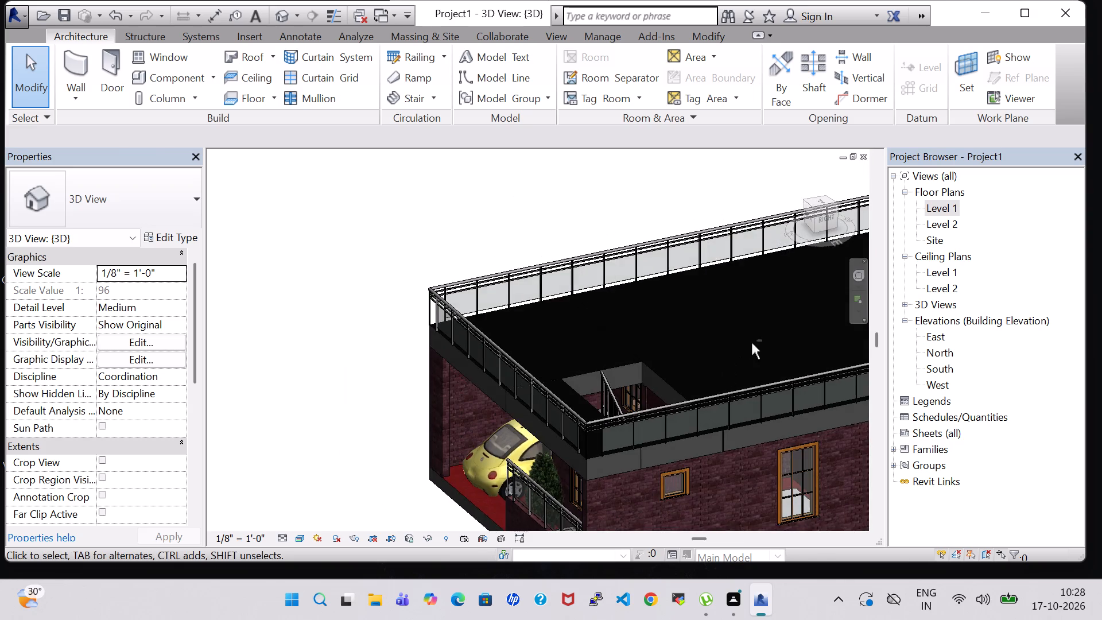
middle_click_drag(703, 355, 800, 326, "shift")
middle_click_drag(796, 484, 796, 484, "shift")
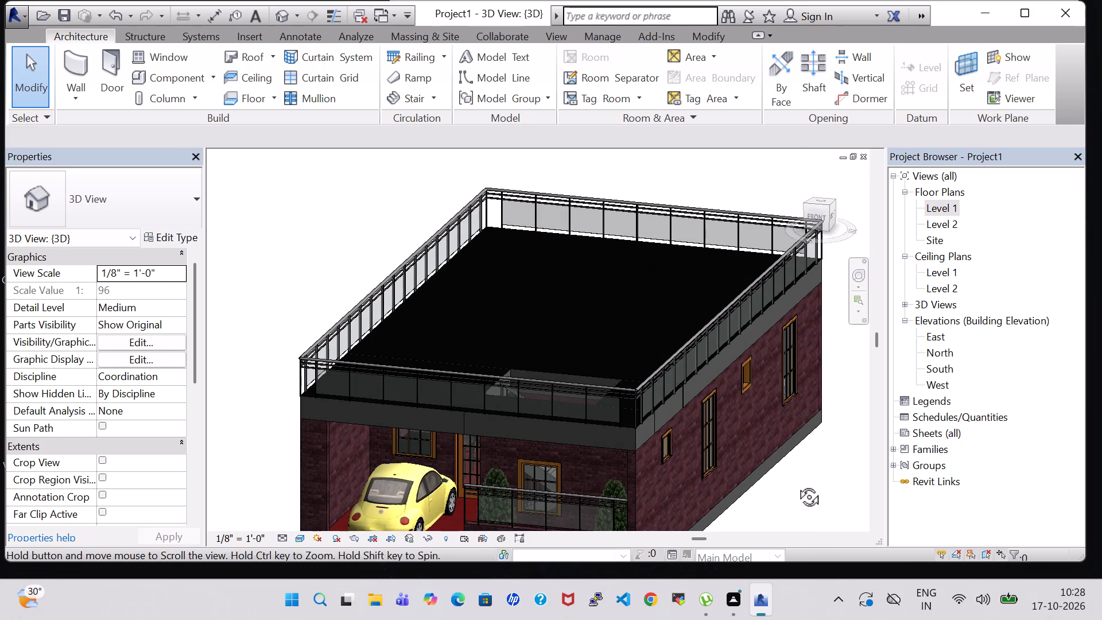
middle_click_drag(796, 484, 814, 425, "shift")
middle_click_drag(777, 398, 783, 420, "shift")
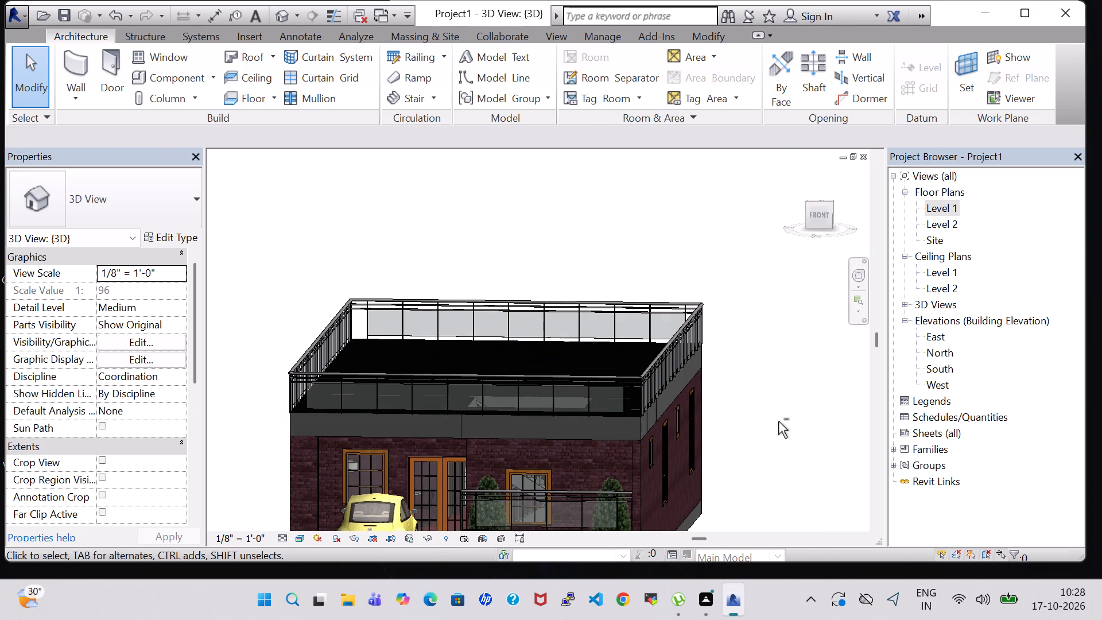
middle_click_drag(777, 422, 804, 313)
middle_click(786, 363, "shift")
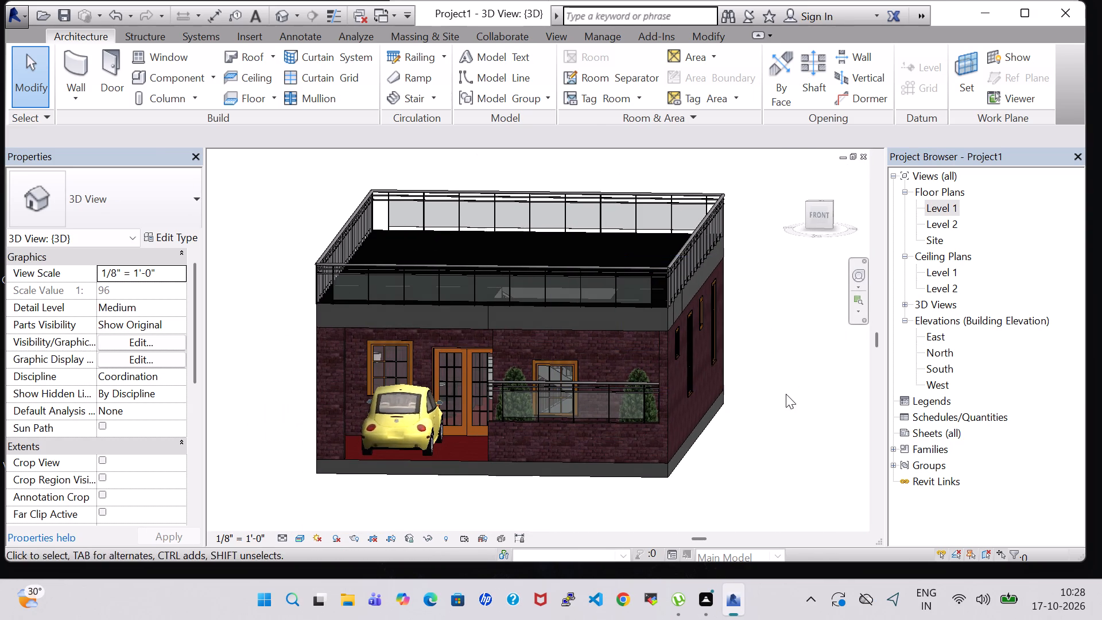
middle_click_drag(786, 397, 794, 400)
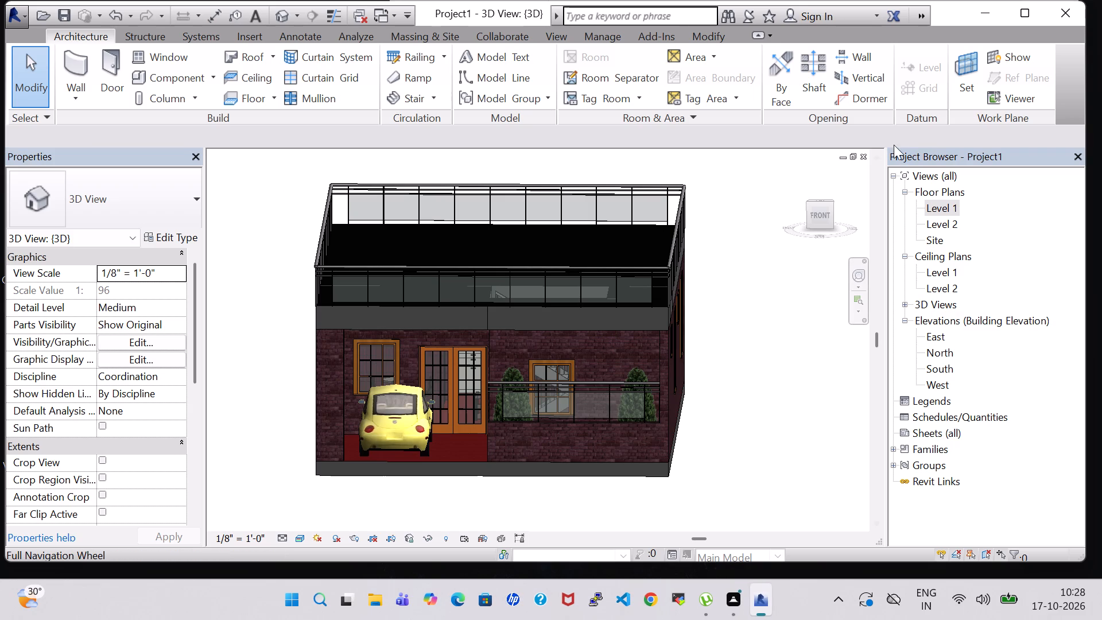
Open the stair beside the porch for editing in the Level 1 plan and review its Assembled Stair type properties.
double_click(954, 198)
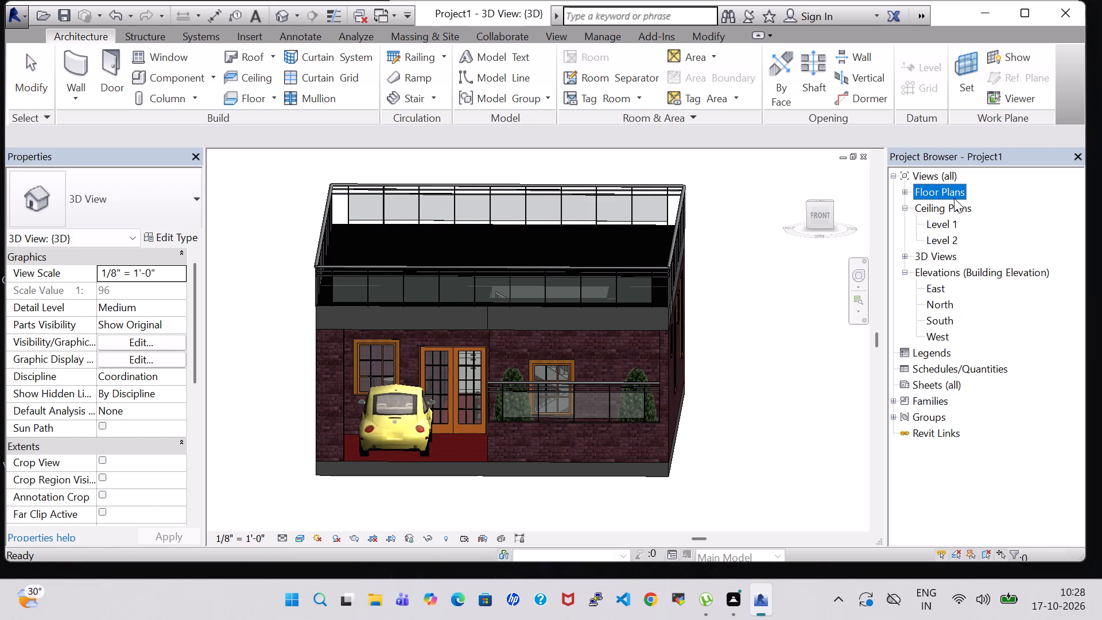
left_click(907, 192)
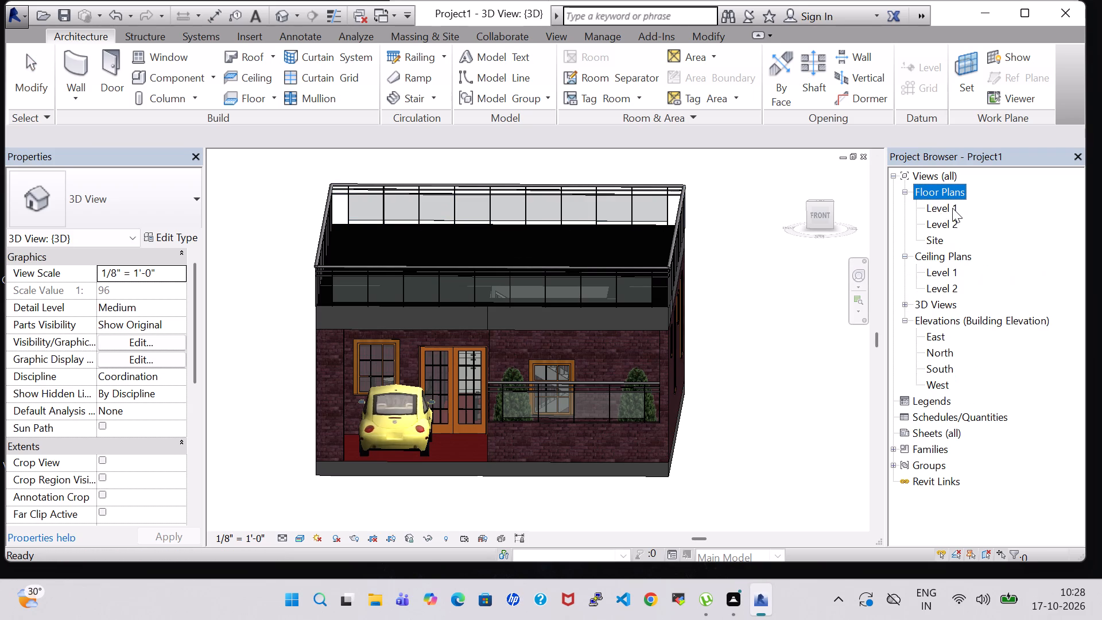
double_click(953, 211)
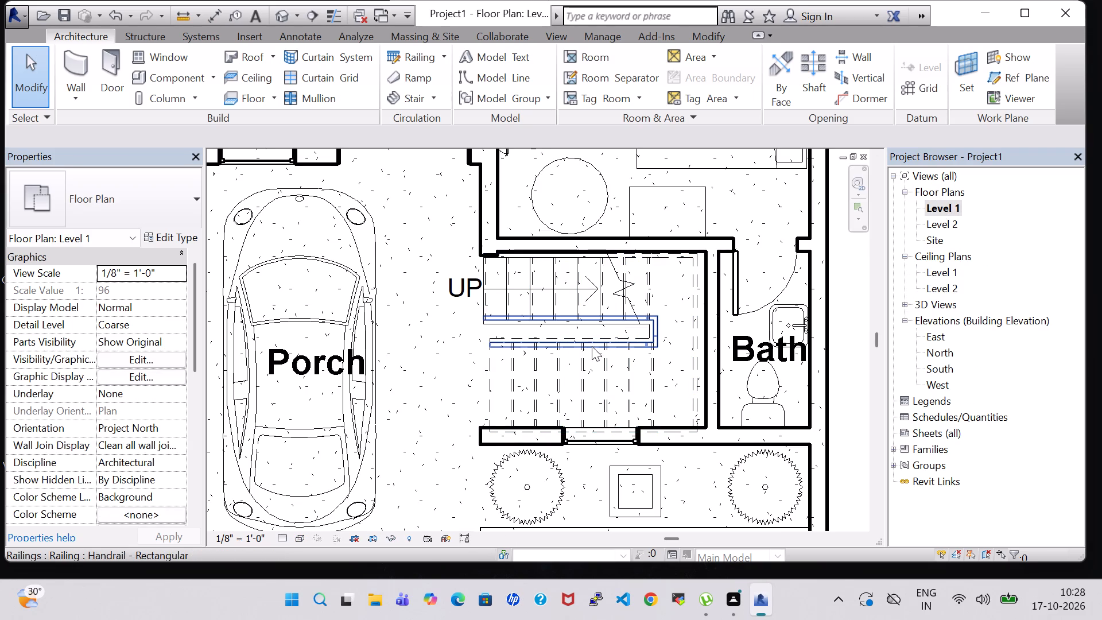
left_click(661, 317)
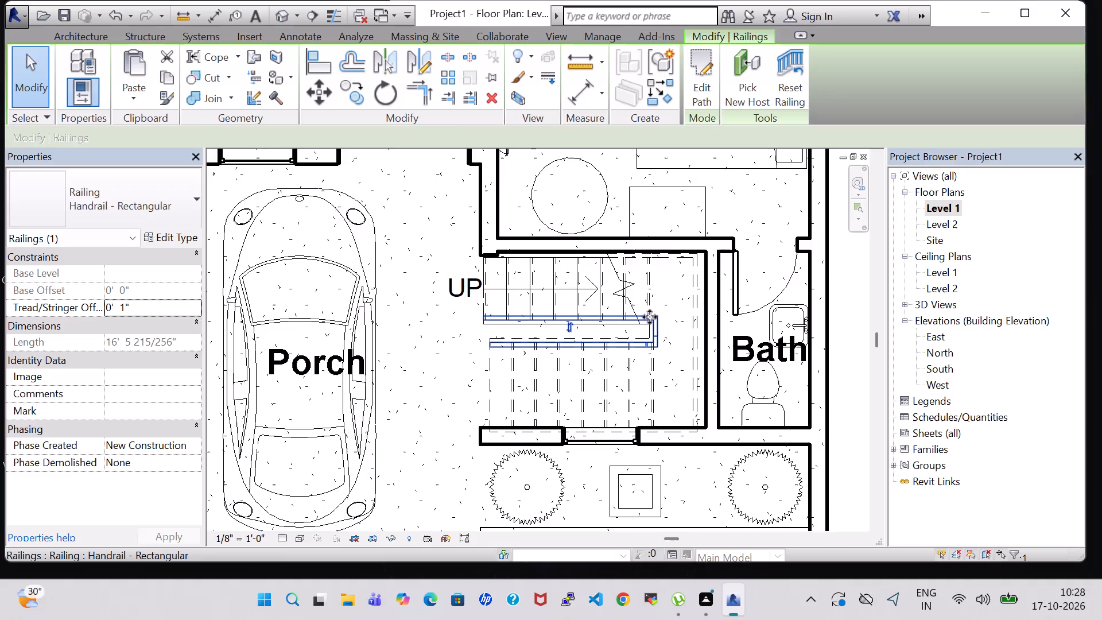
left_click(852, 351)
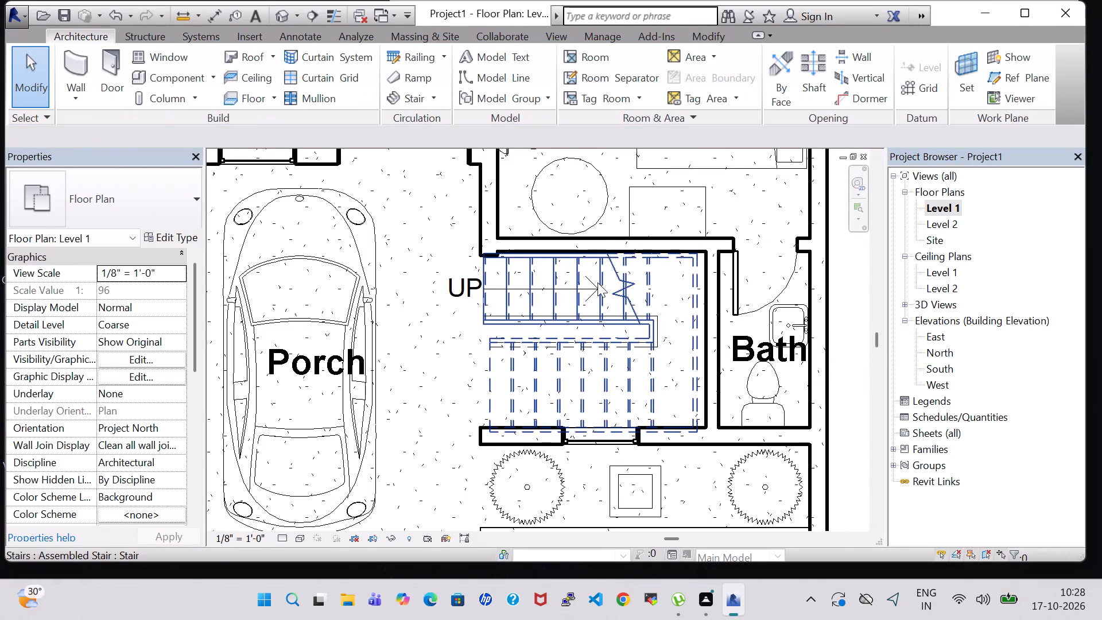
left_click(597, 282)
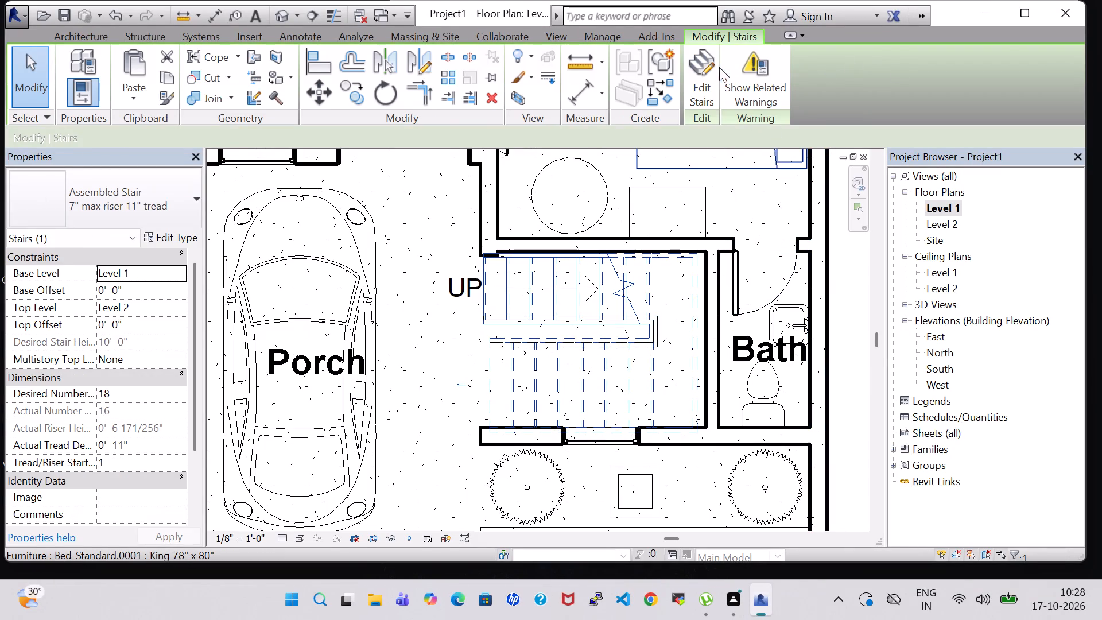
left_click(702, 75)
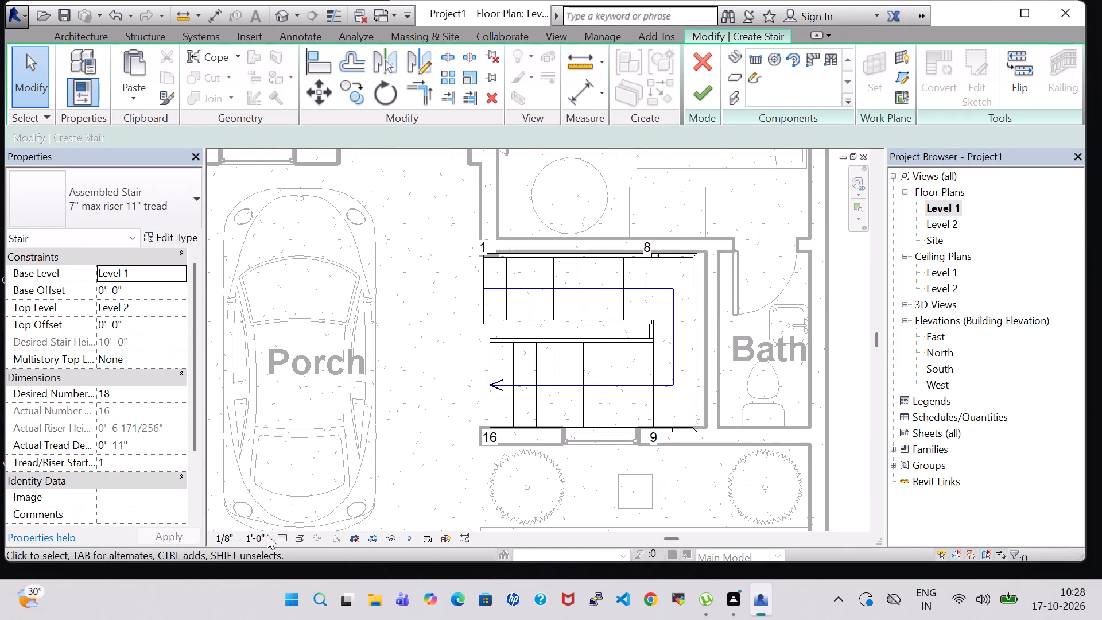
left_click(106, 342)
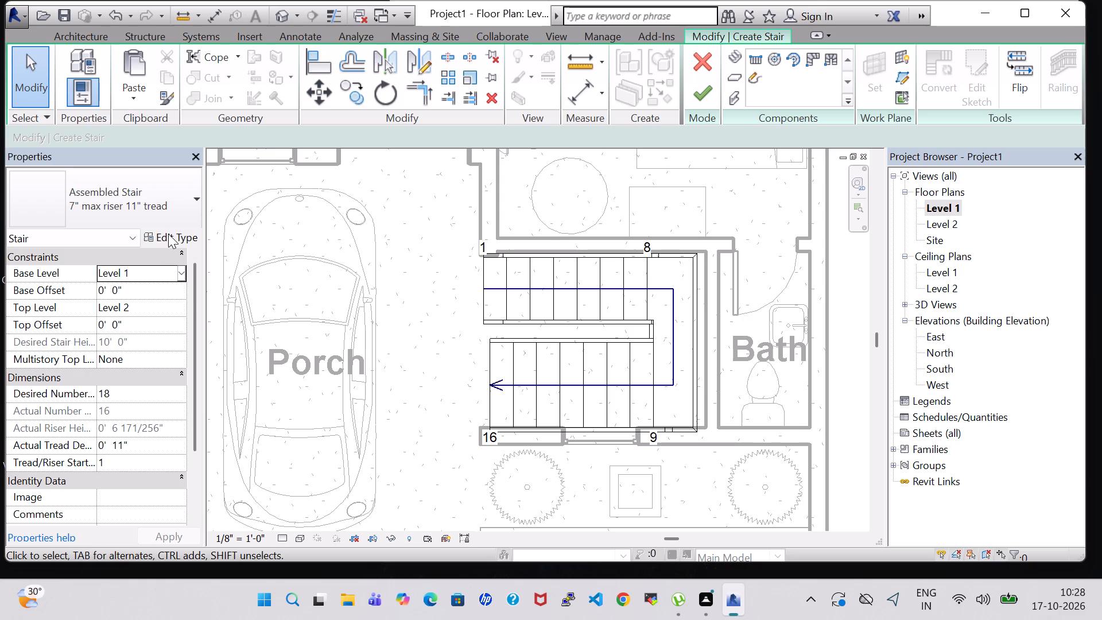
left_click(168, 234)
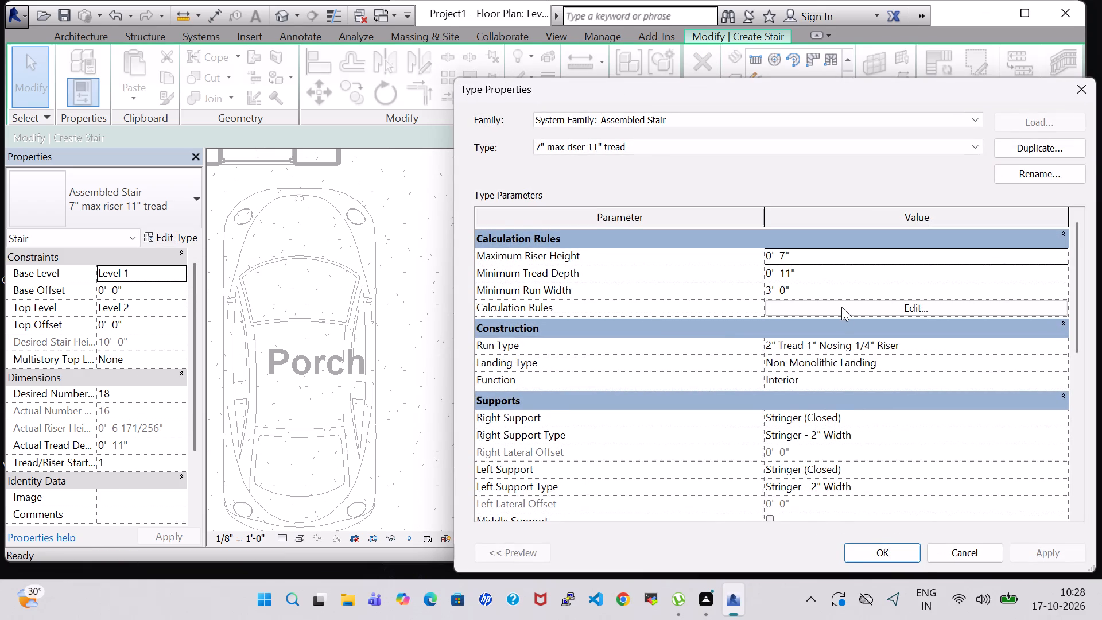
scroll(841, 307, "down", 9)
scroll(841, 307, "up", 4)
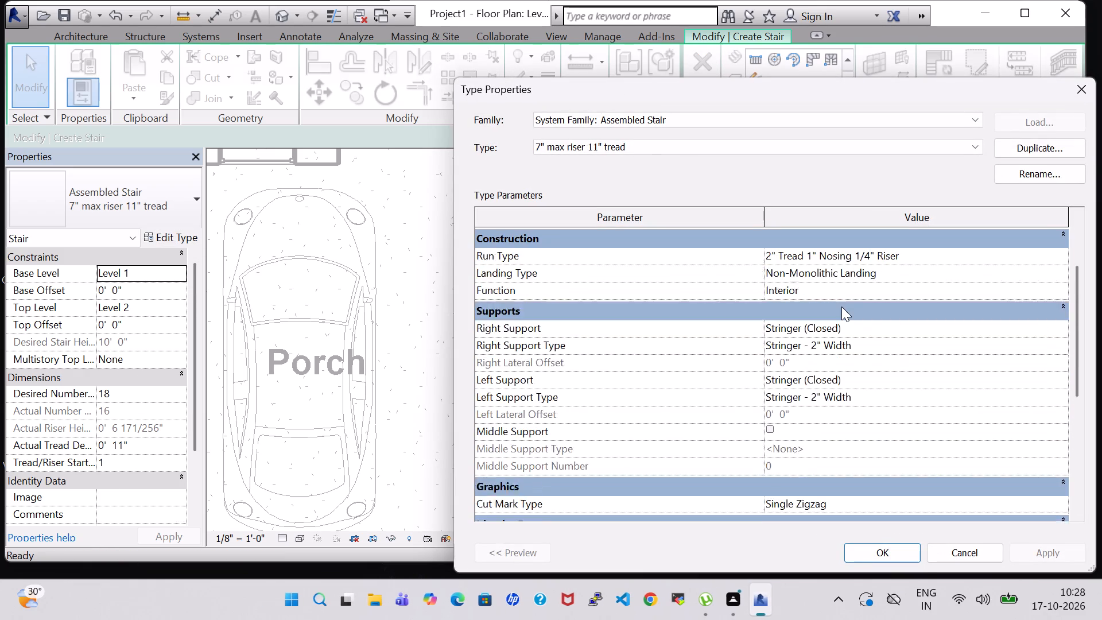
scroll(841, 307, "up", 6)
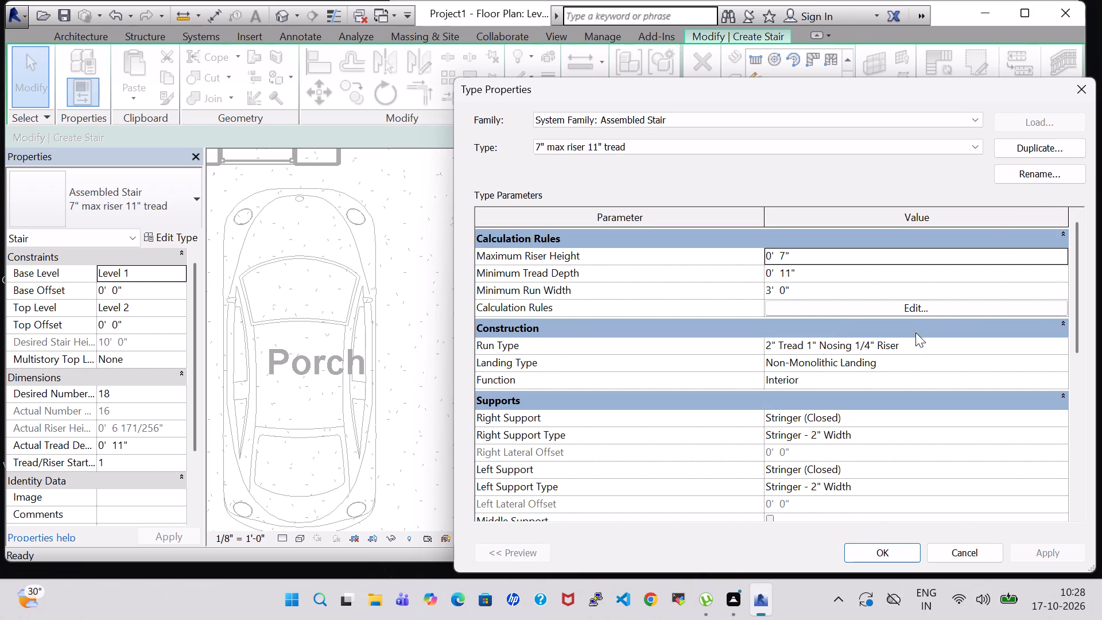
left_click(1073, 91)
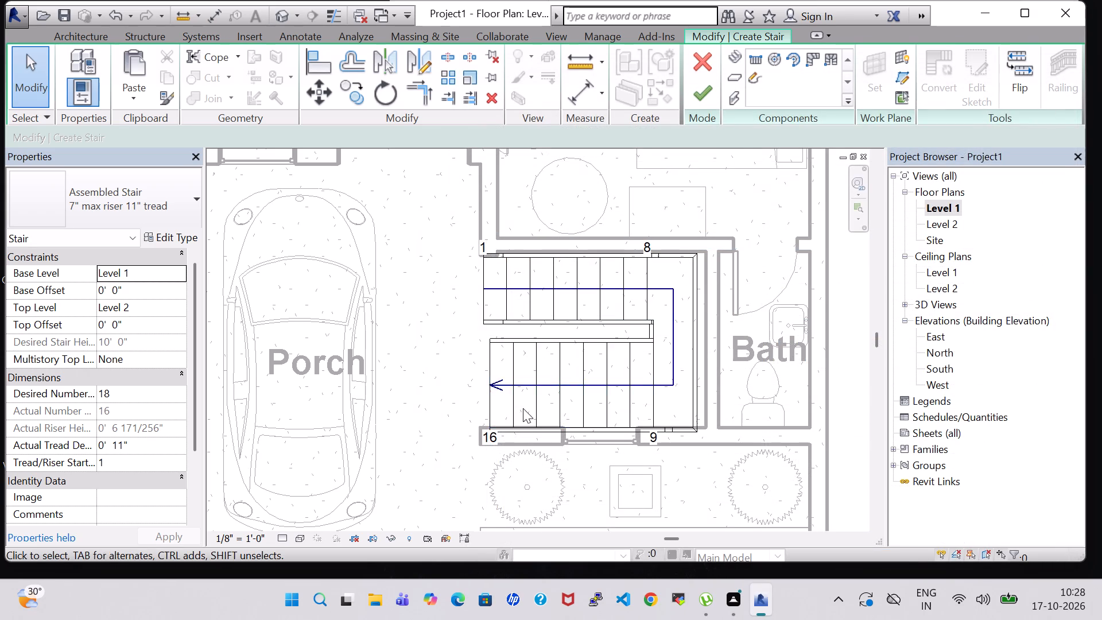
Flip the direction of the stair beside the porch and finish the stair edit in the 3D view.
scroll(523, 408, "down", 2)
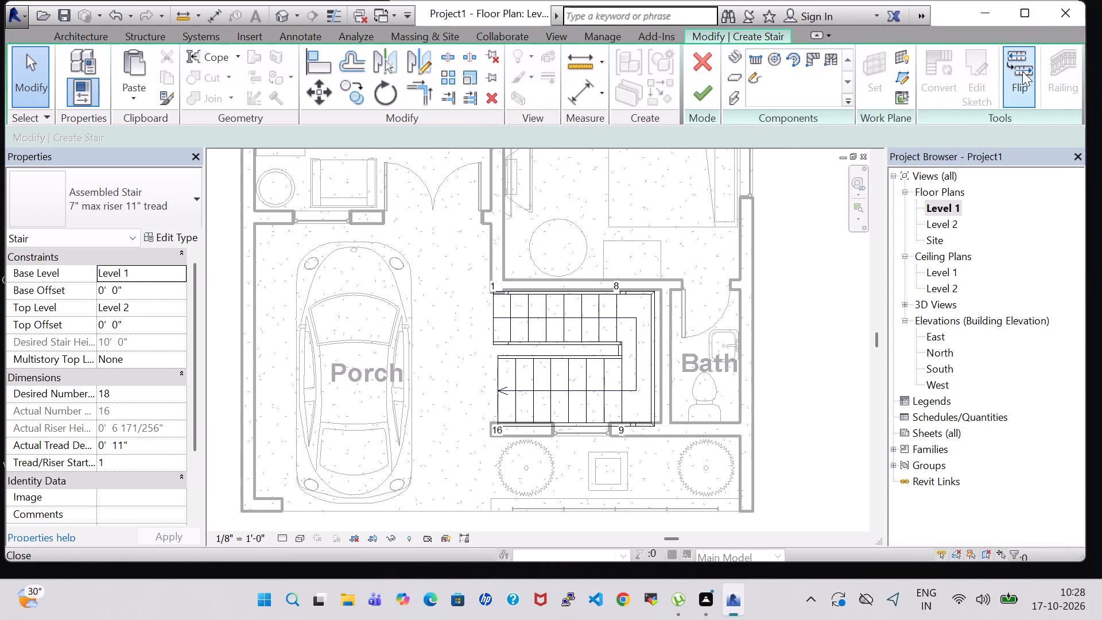
left_click(1022, 71)
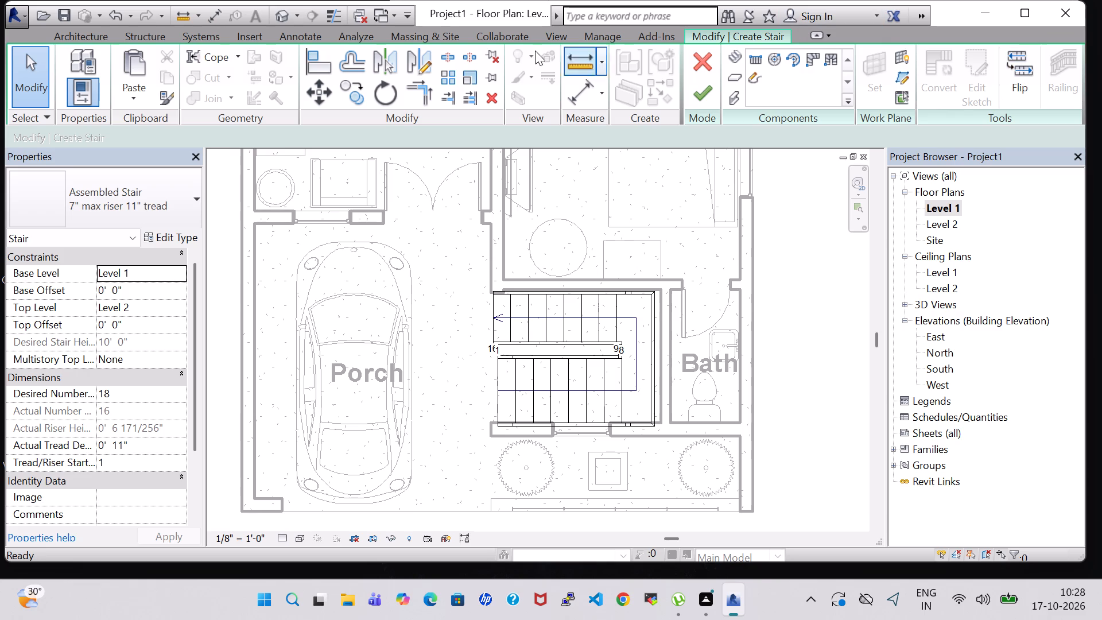
left_click(275, 11)
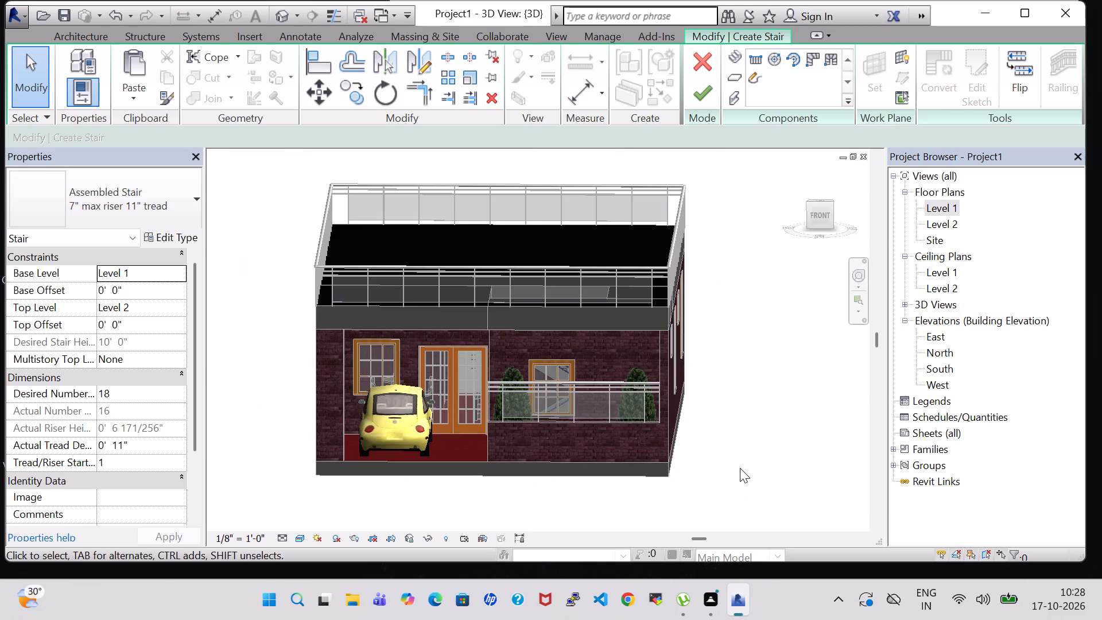
left_click(740, 462)
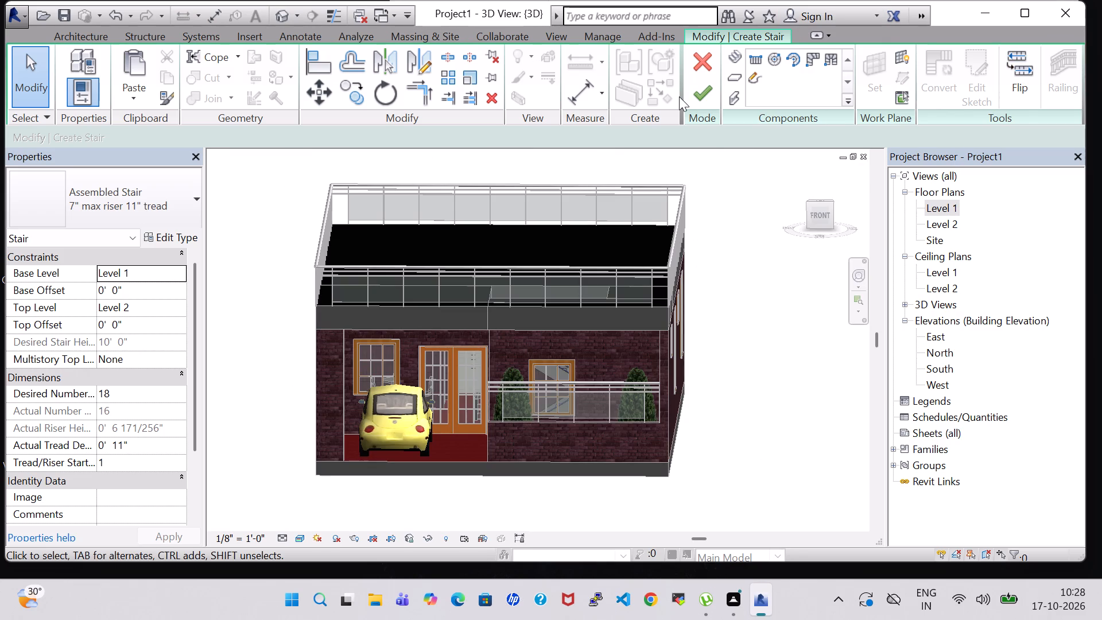
left_click(700, 97)
left_click(745, 392)
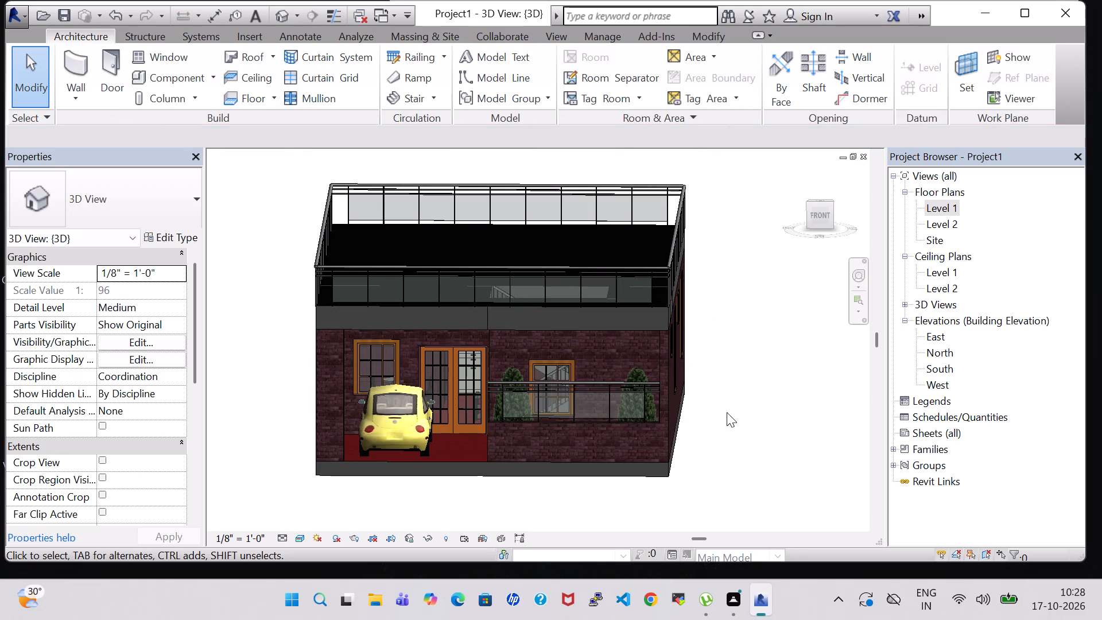
Examine the flipped stair and its railing through the roof opening from the front, the sides and above.
middle_click_drag(518, 493, 568, 491, "shift")
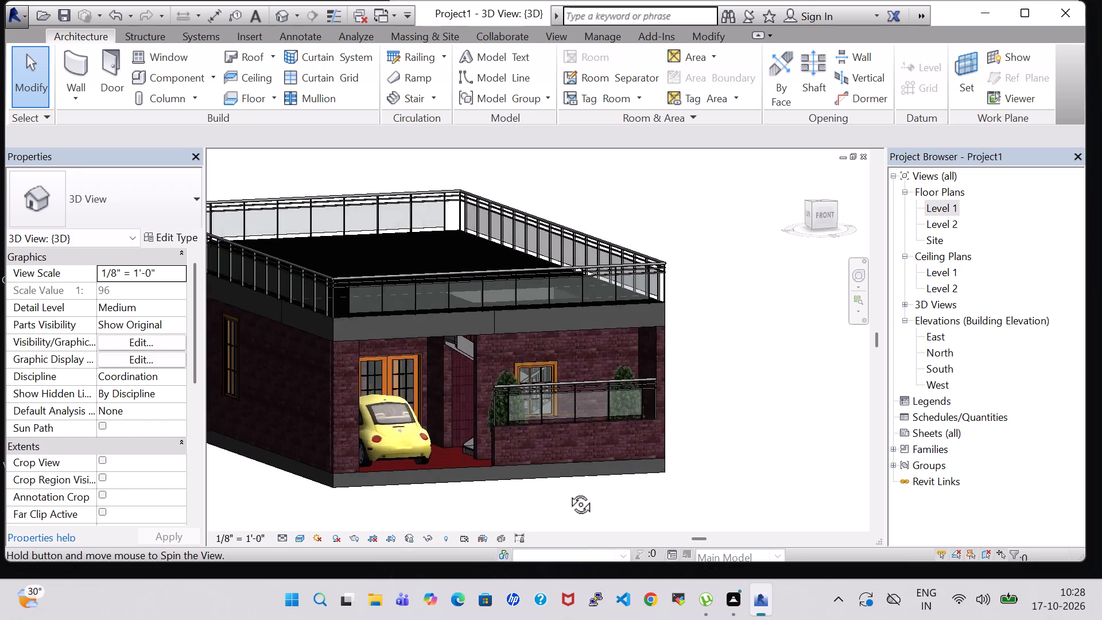
middle_click_drag(568, 491, 633, 542, "shift")
middle_click_drag(712, 362, 712, 367, "shift")
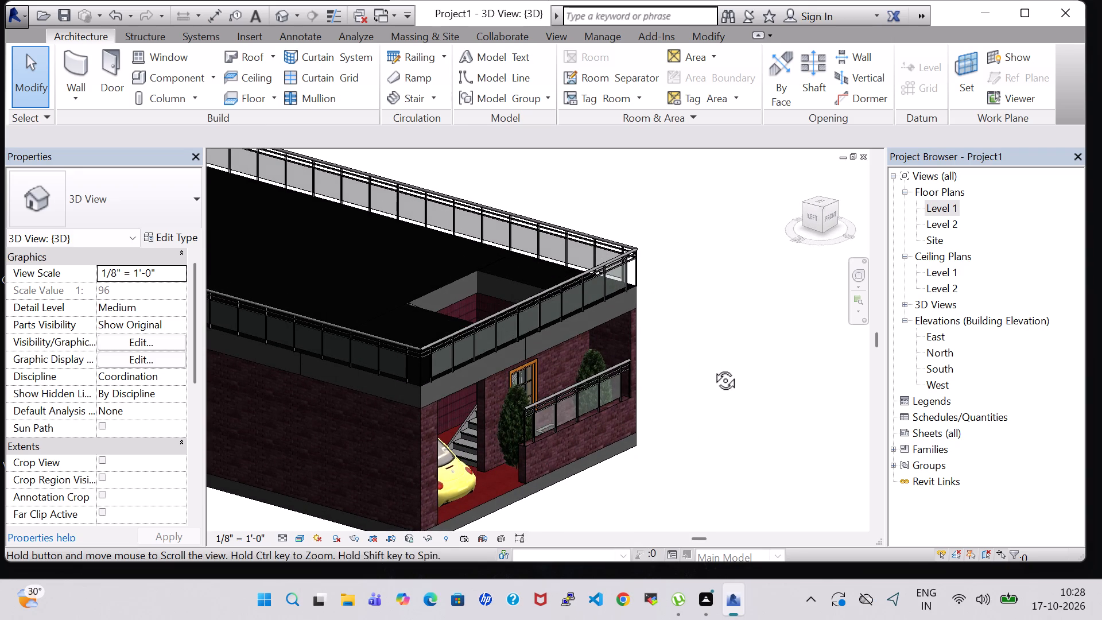
middle_click_drag(712, 367, 712, 405, "shift")
middle_click(712, 405, "shift")
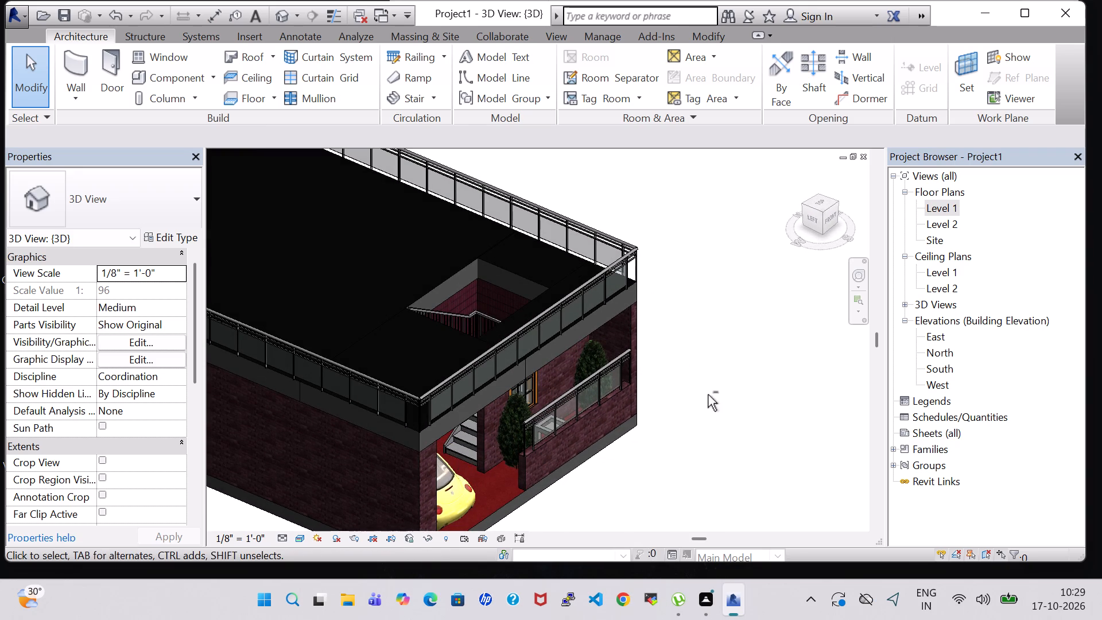
middle_click_drag(708, 394, 709, 402, "shift")
middle_click_drag(685, 227, 695, 412, "shift")
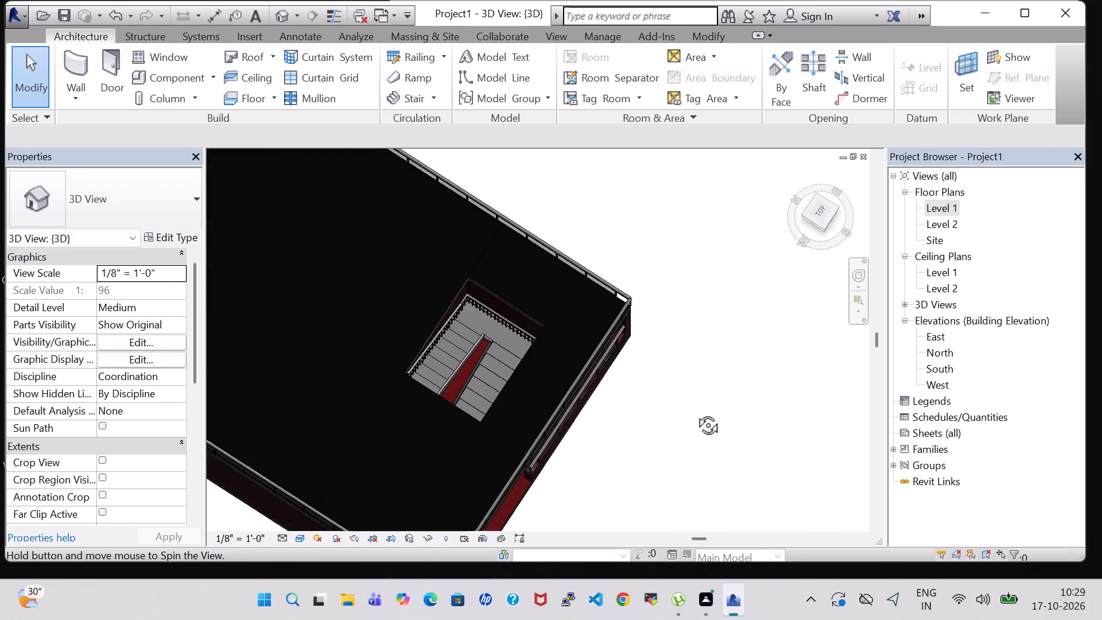
middle_click_drag(695, 412, 669, 367, "shift")
middle_click_drag(712, 373, 653, 360, "shift")
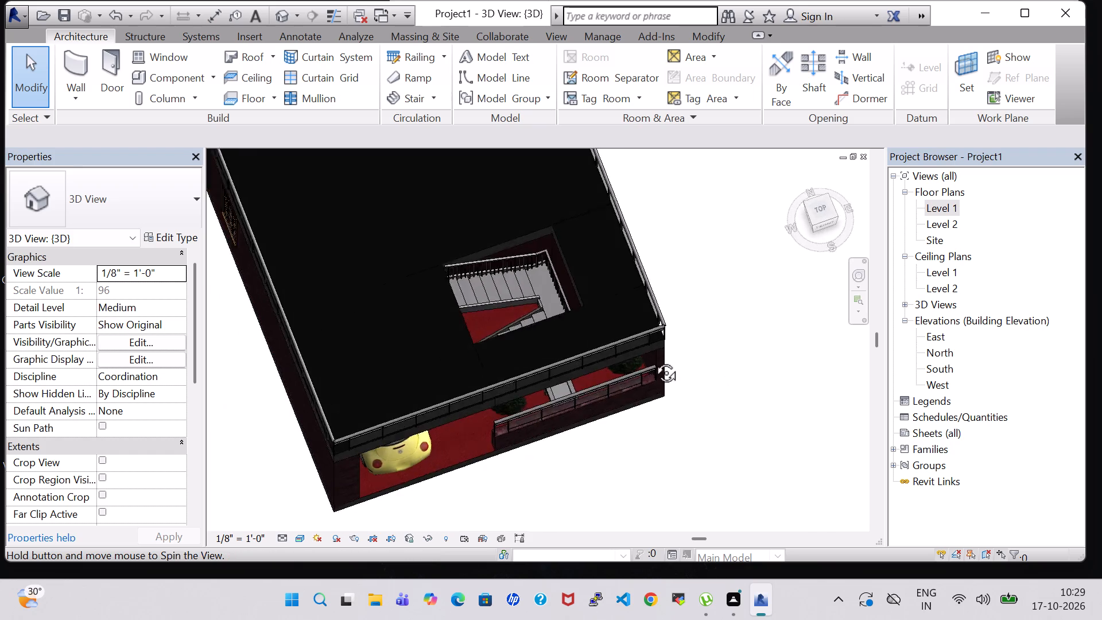
middle_click_drag(653, 360, 638, 332, "shift")
middle_click_drag(723, 326, 665, 252, "shift")
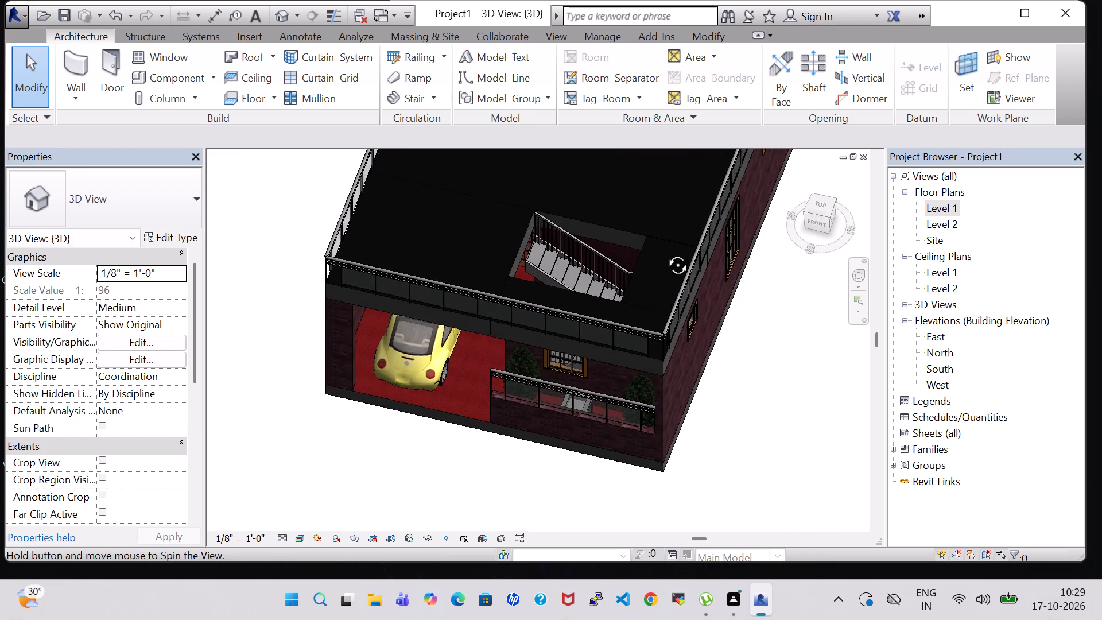
middle_click_drag(665, 252, 642, 206, "shift")
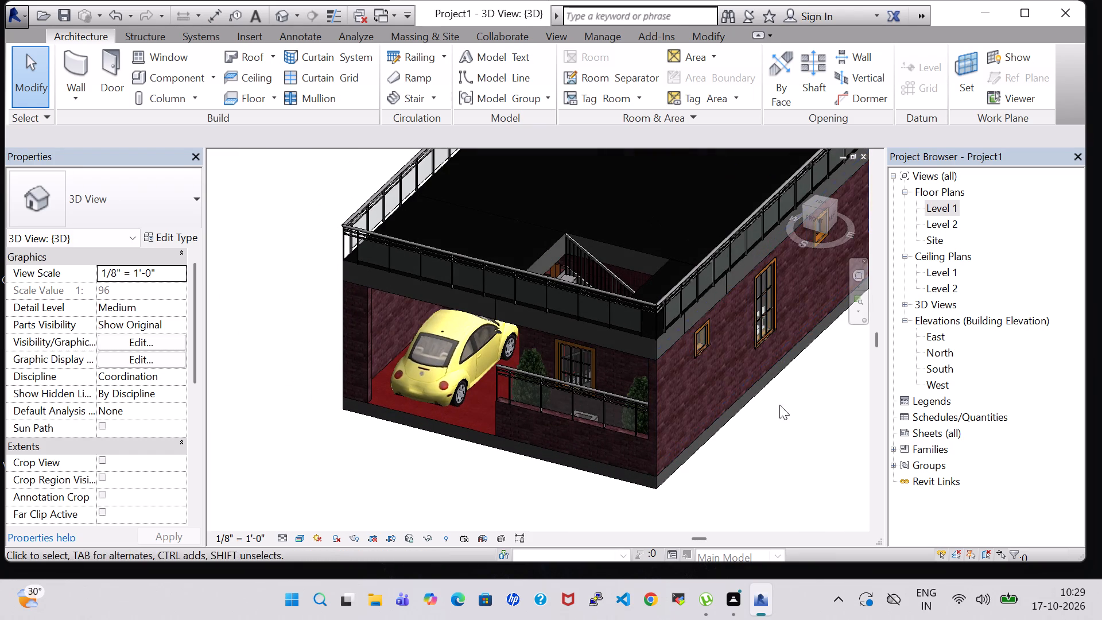
middle_click_drag(782, 412, 819, 289, "shift")
middle_click_drag(806, 360, 818, 456, "shift")
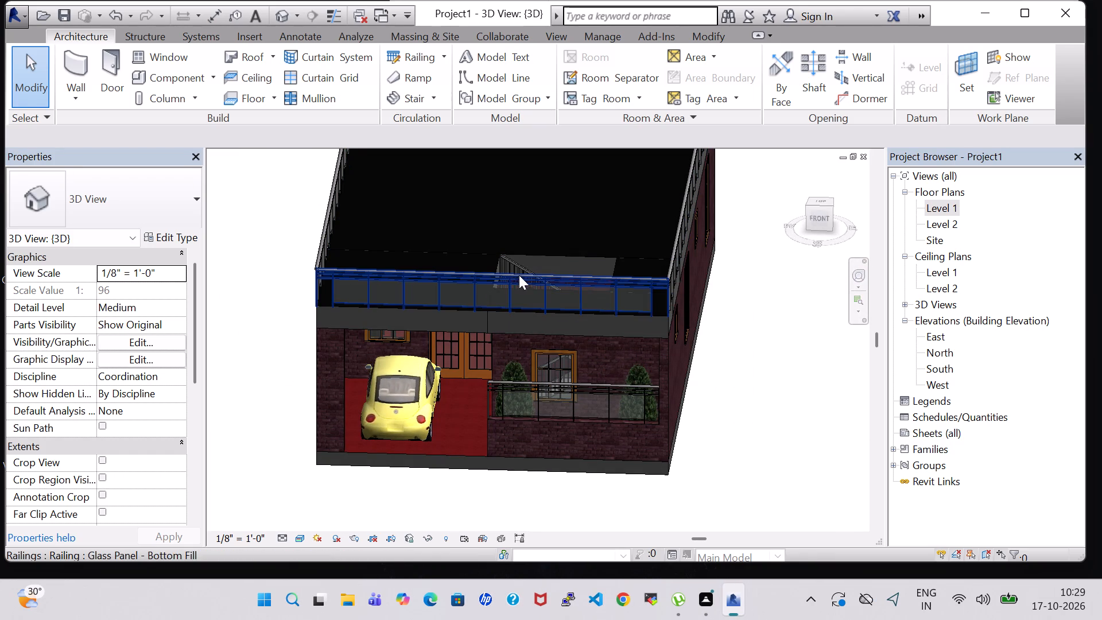
middle_click_drag(710, 420, 771, 452, "shift")
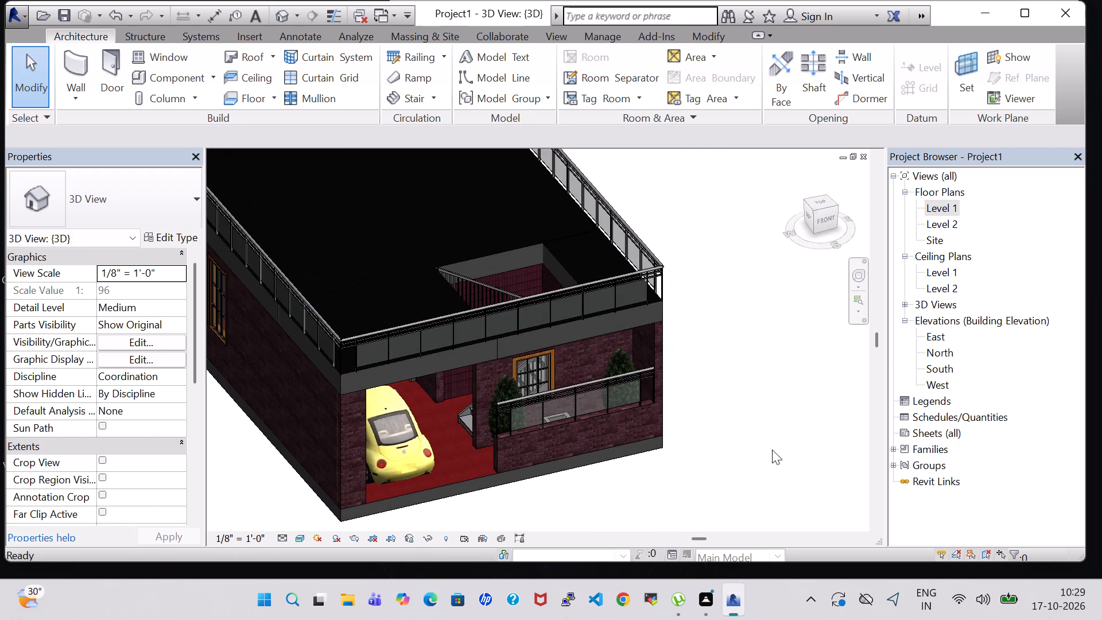
Compare the flipped stair's layout in the Level 1 plan with its position in the 3D roof opening.
double_click(932, 211)
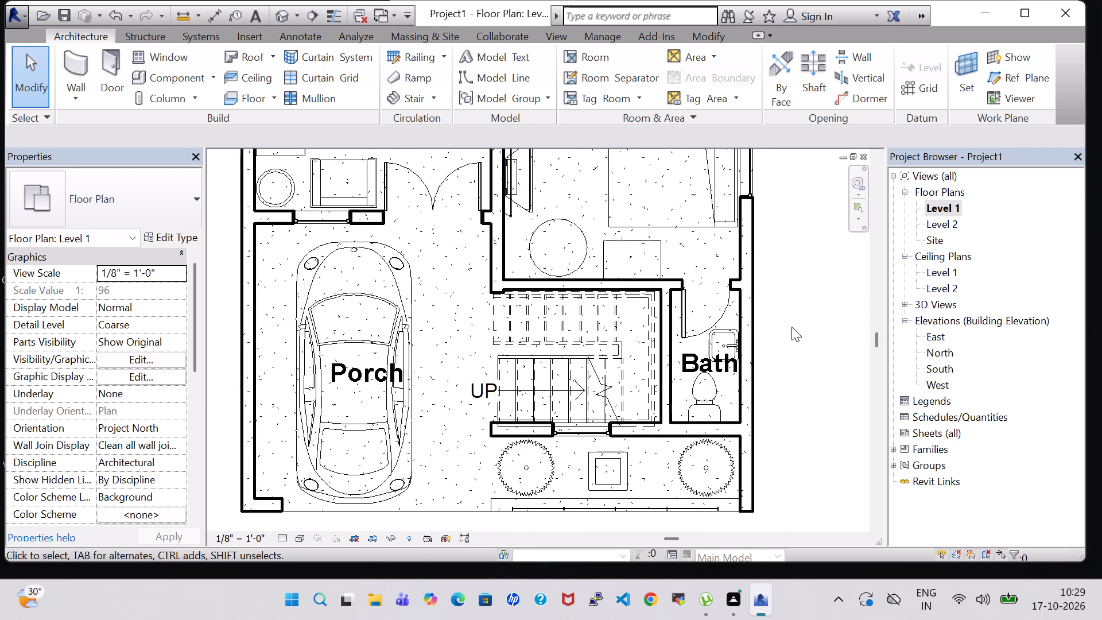
scroll(791, 327, "down", 2)
left_click(633, 321)
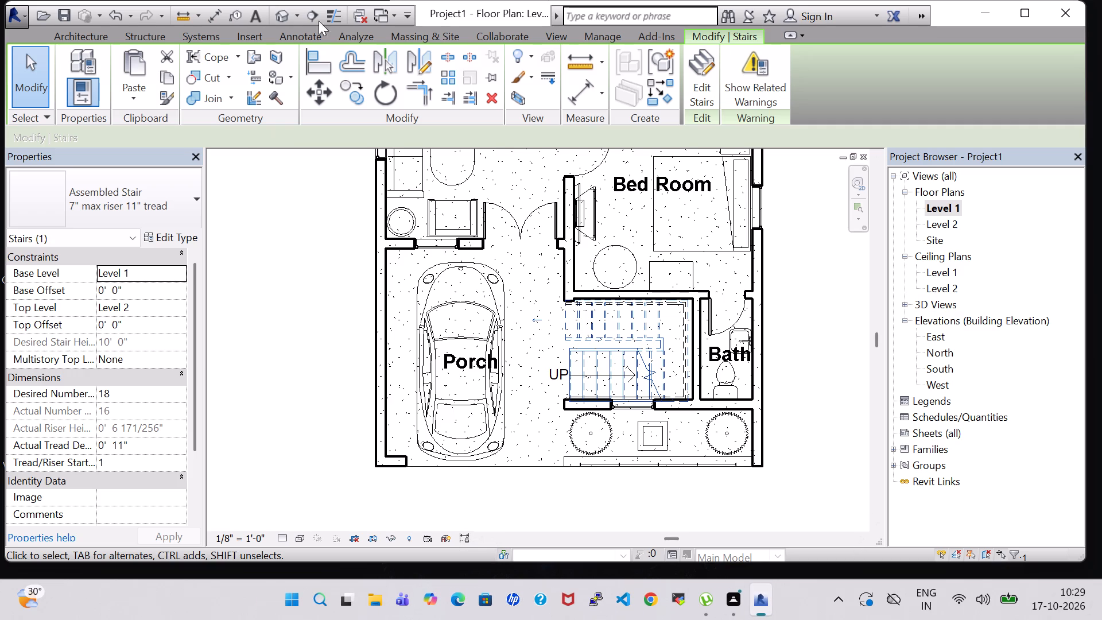
left_click(274, 14)
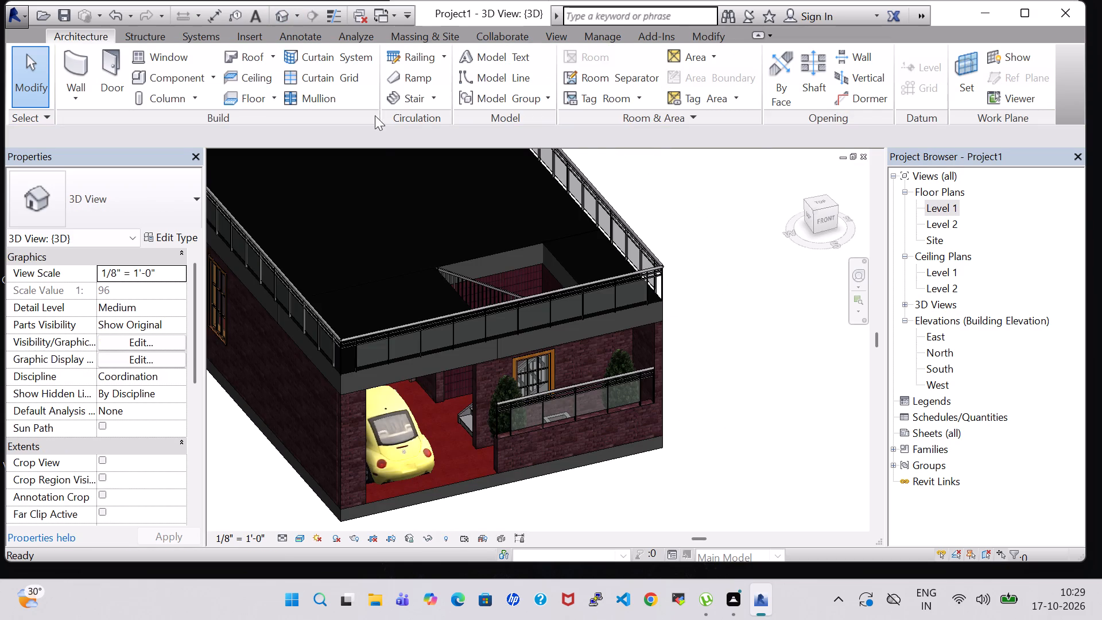
middle_click_drag(723, 354, 634, 395)
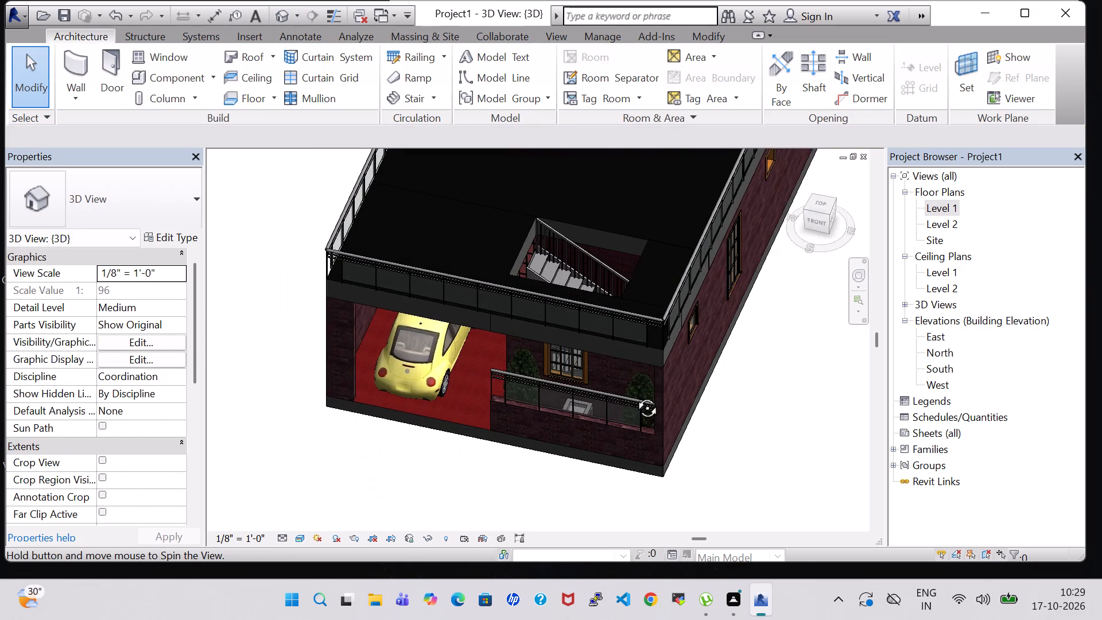
middle_click_drag(634, 395, 625, 397)
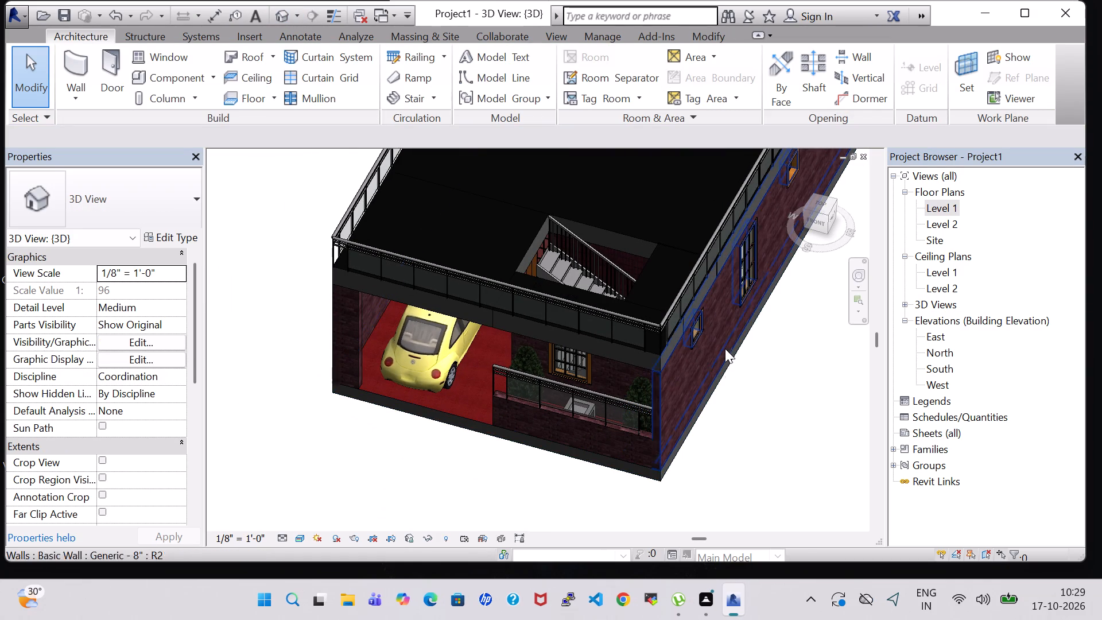
double_click(941, 211)
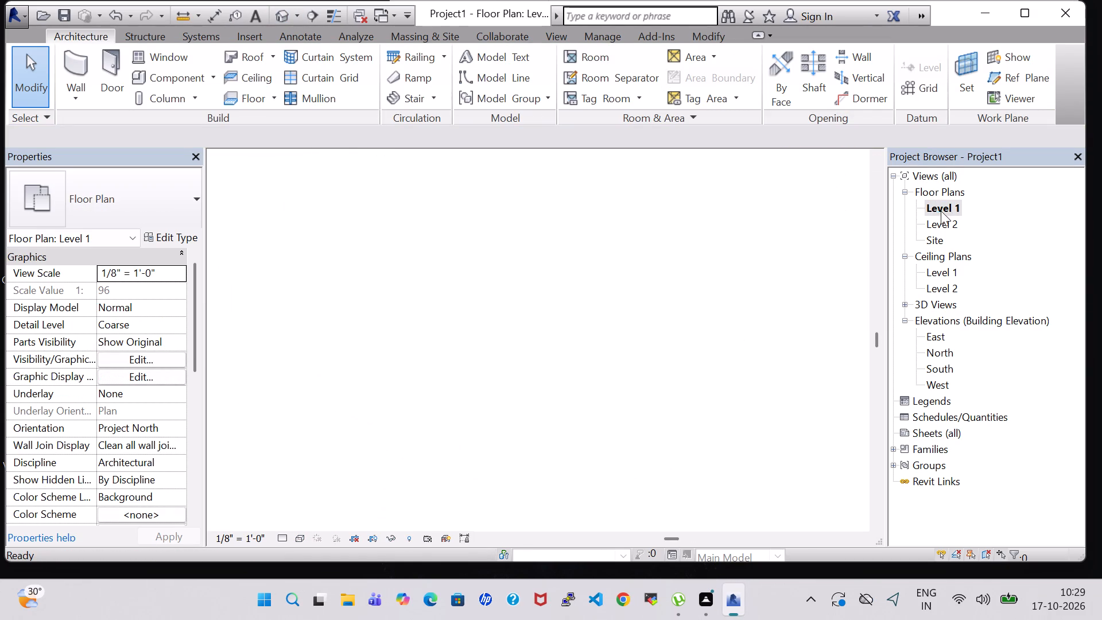
scroll(553, 341, "up", 2)
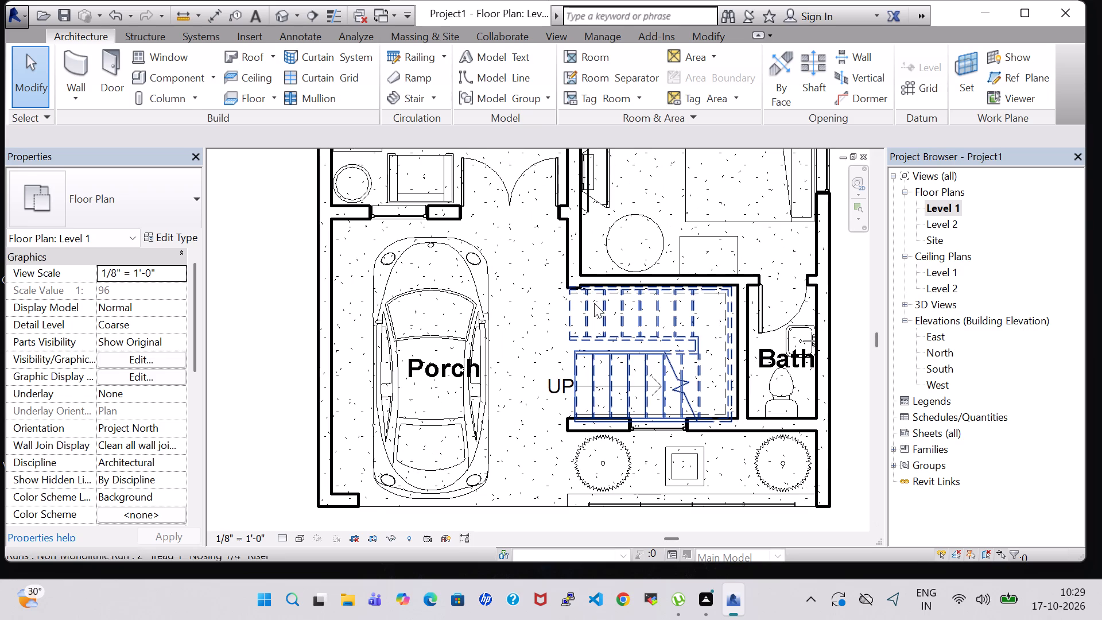
left_click(598, 310)
left_click(580, 311)
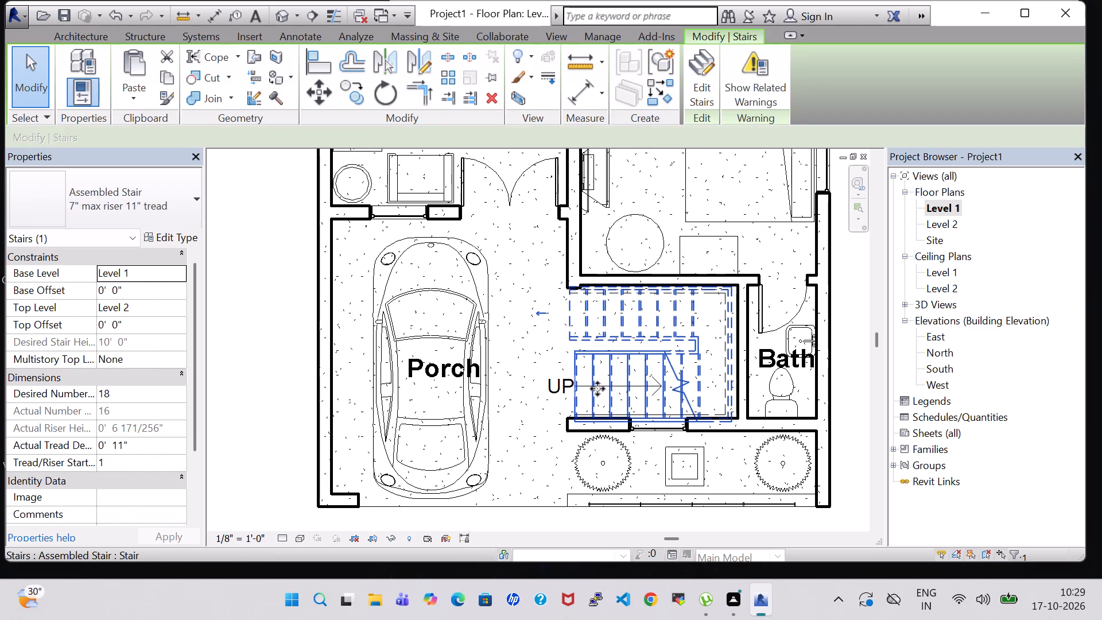
left_click(845, 376)
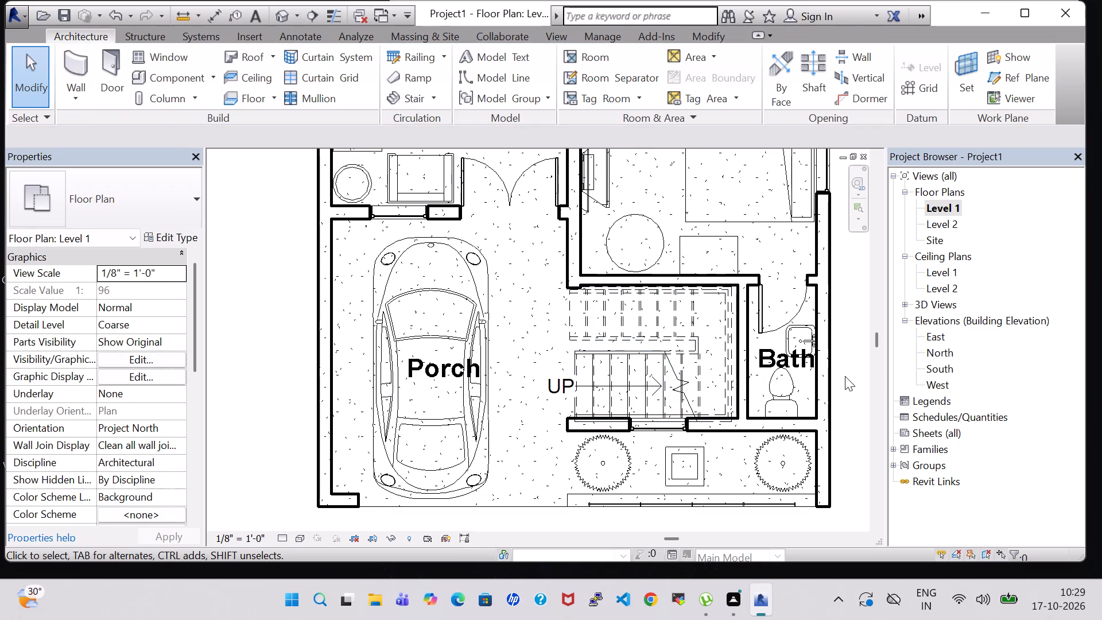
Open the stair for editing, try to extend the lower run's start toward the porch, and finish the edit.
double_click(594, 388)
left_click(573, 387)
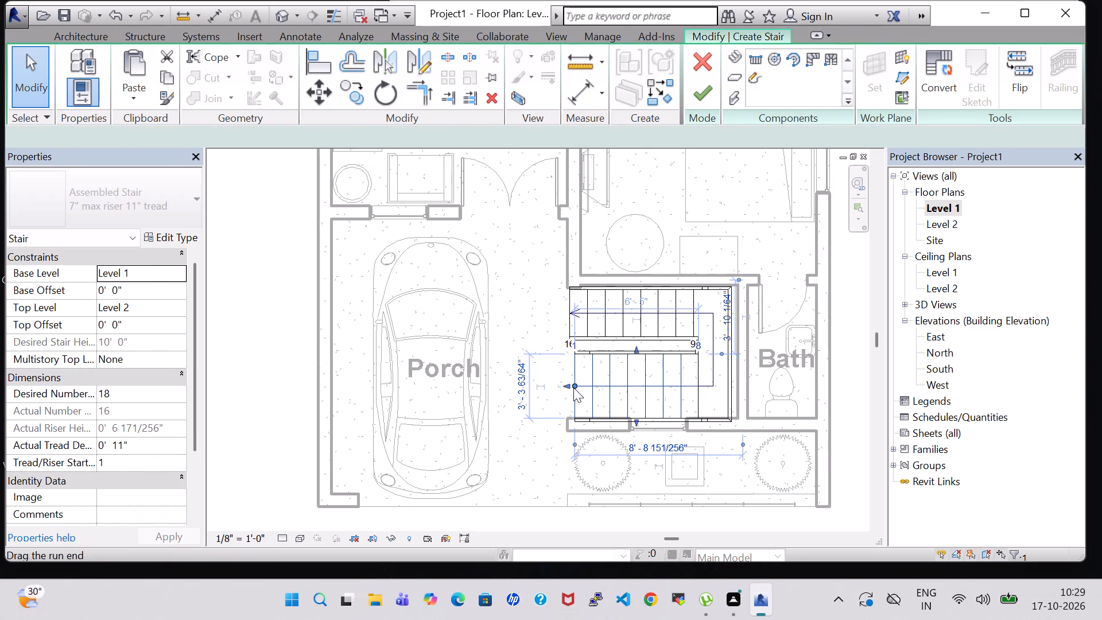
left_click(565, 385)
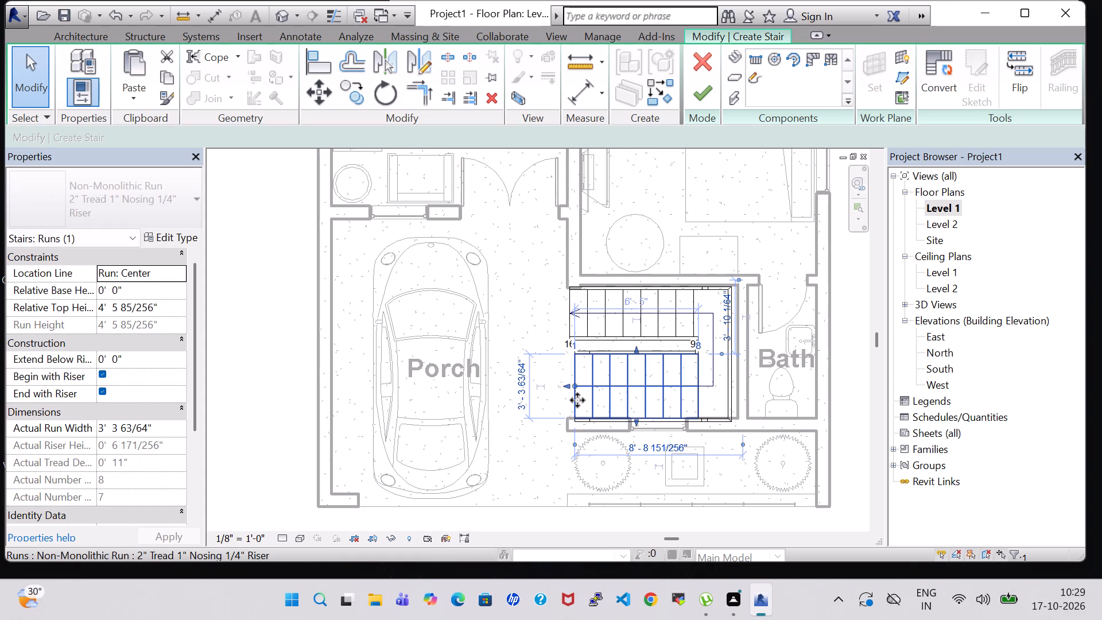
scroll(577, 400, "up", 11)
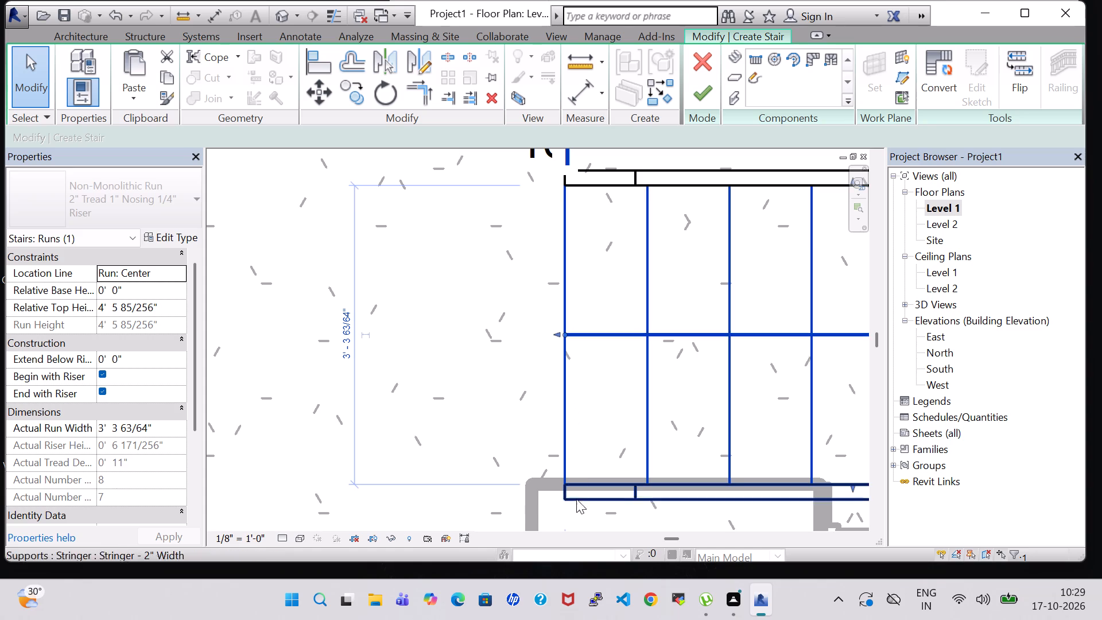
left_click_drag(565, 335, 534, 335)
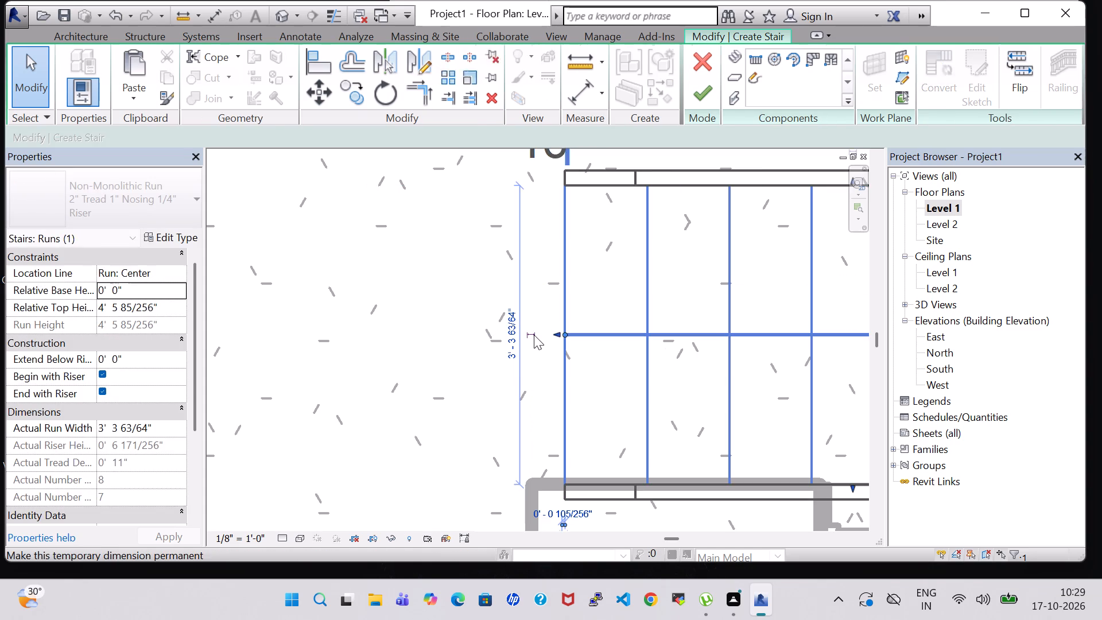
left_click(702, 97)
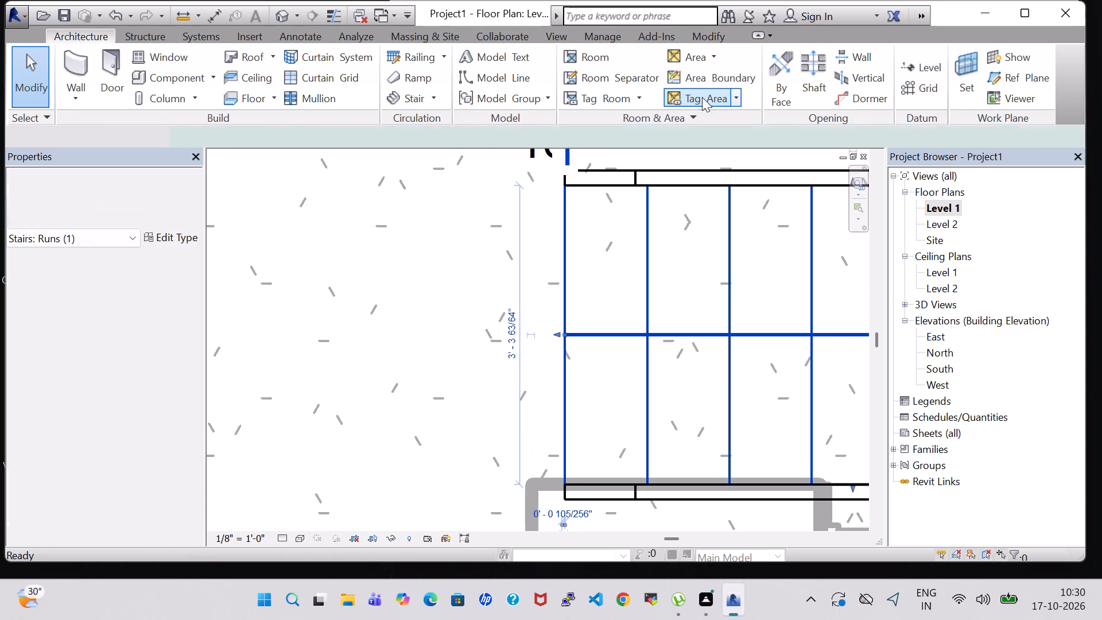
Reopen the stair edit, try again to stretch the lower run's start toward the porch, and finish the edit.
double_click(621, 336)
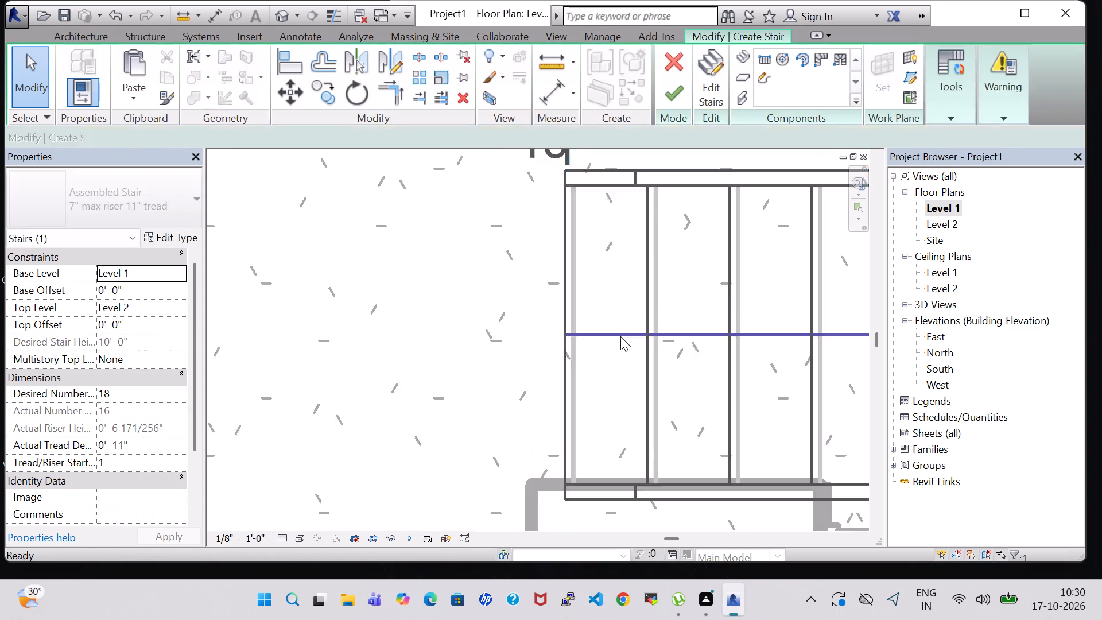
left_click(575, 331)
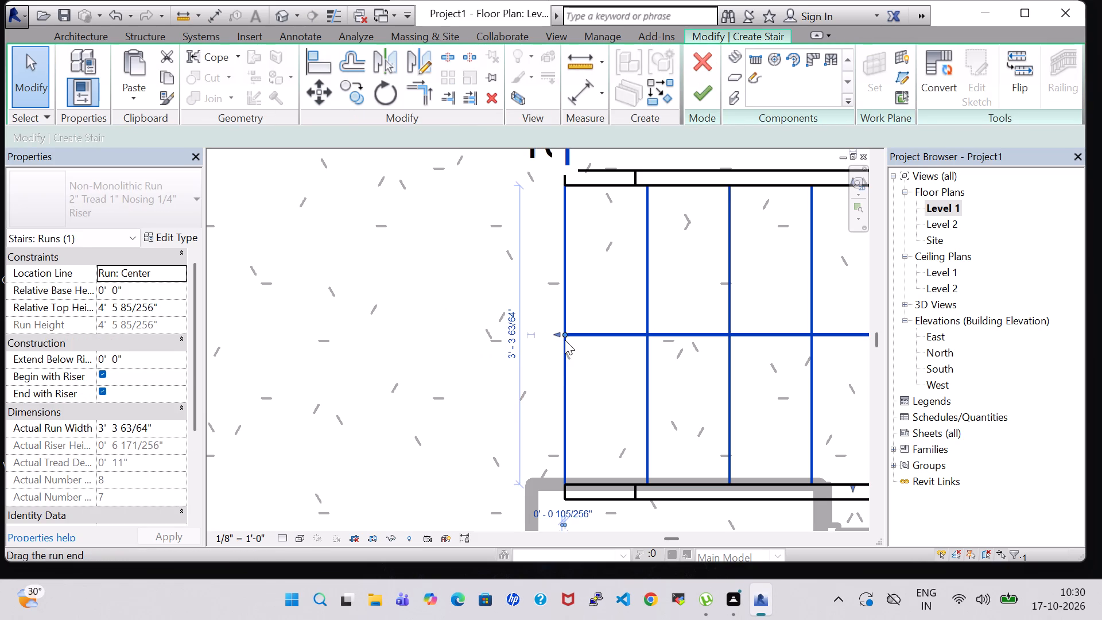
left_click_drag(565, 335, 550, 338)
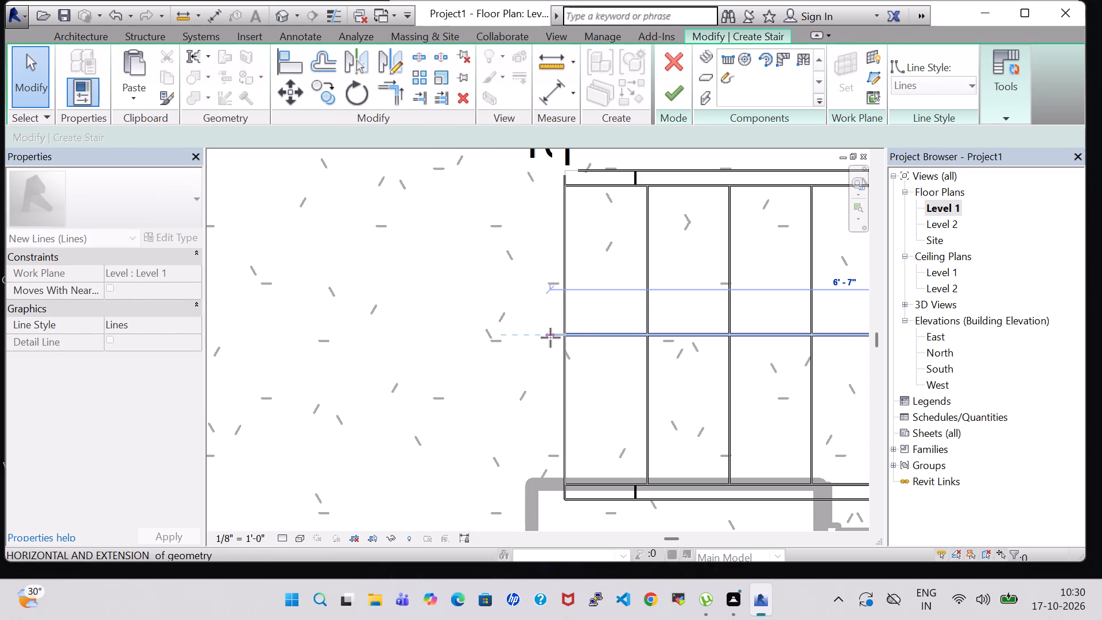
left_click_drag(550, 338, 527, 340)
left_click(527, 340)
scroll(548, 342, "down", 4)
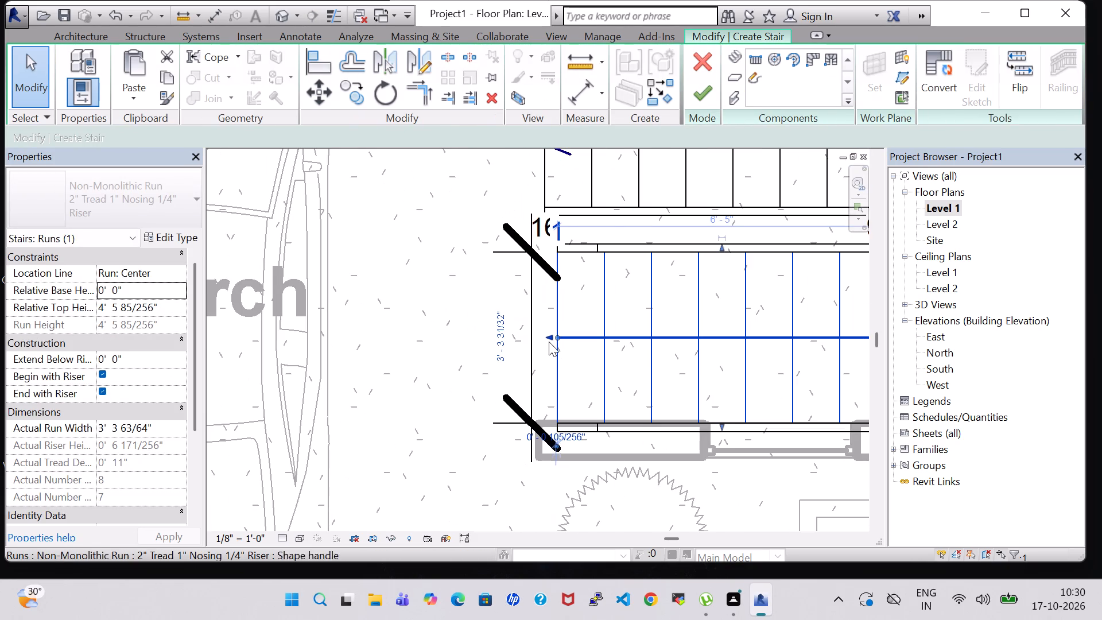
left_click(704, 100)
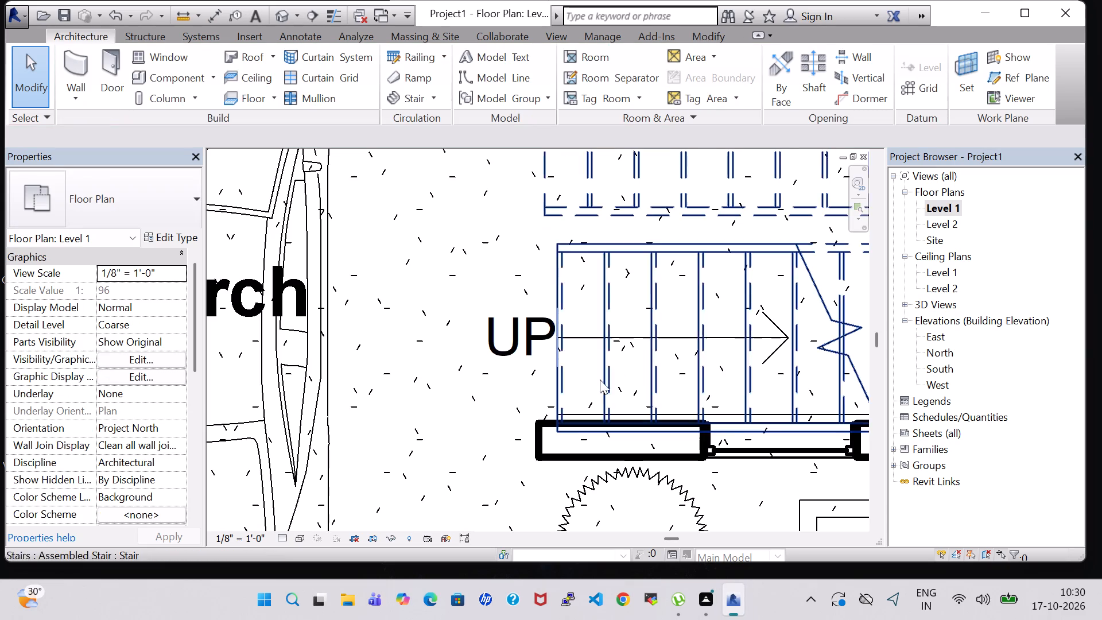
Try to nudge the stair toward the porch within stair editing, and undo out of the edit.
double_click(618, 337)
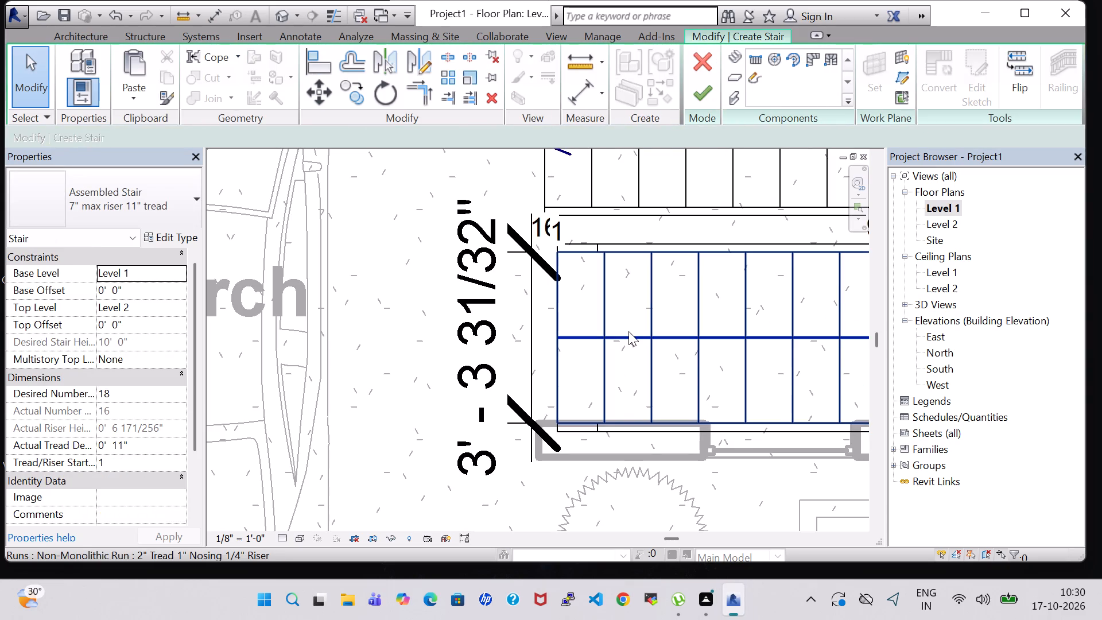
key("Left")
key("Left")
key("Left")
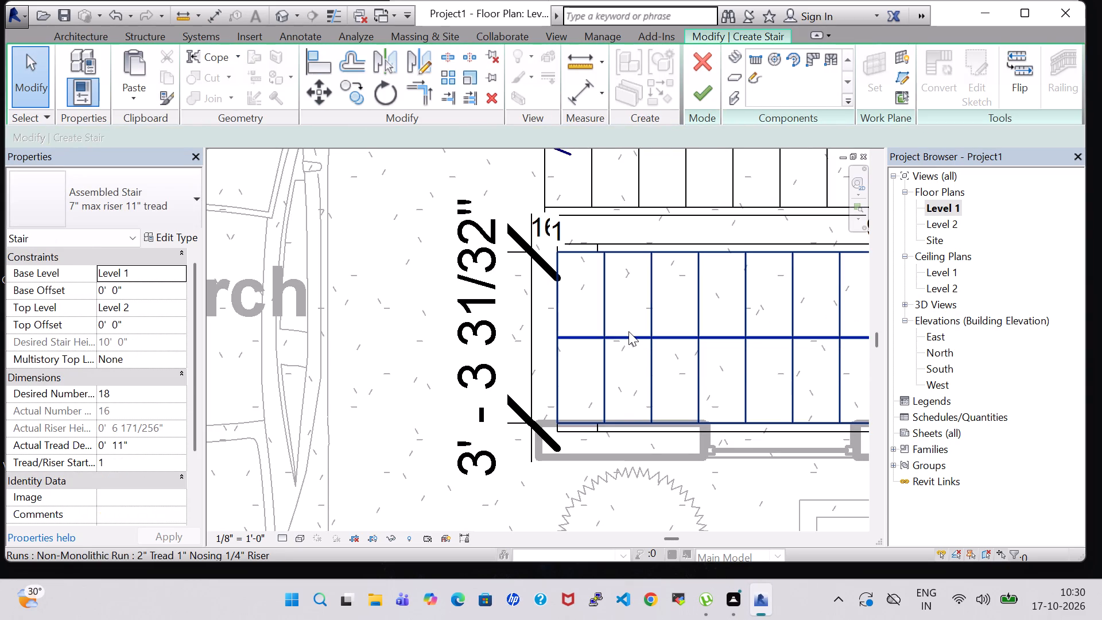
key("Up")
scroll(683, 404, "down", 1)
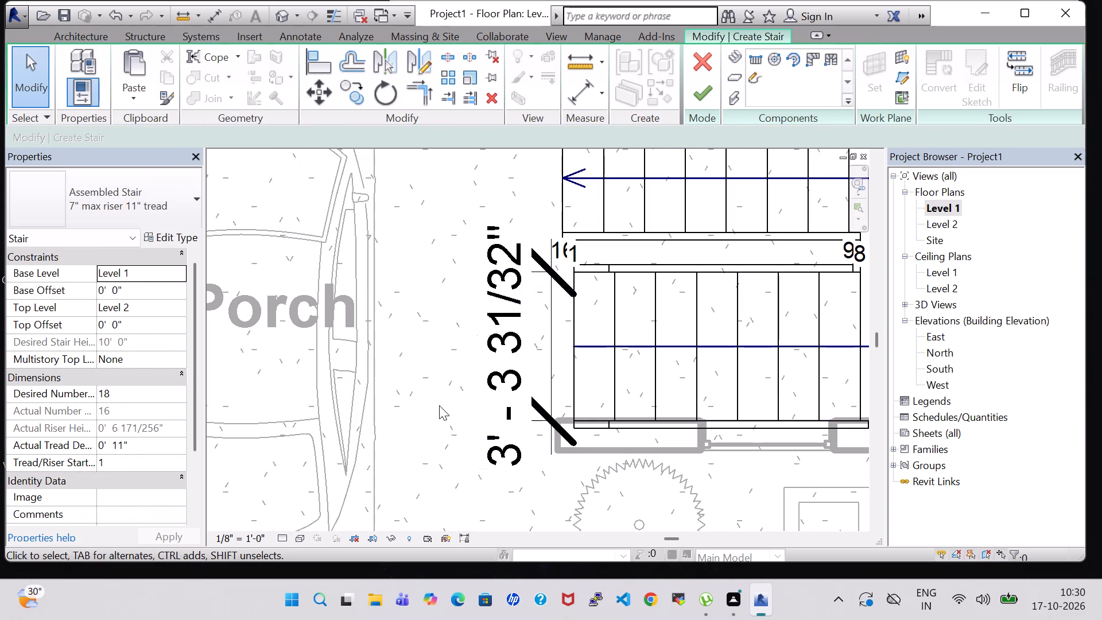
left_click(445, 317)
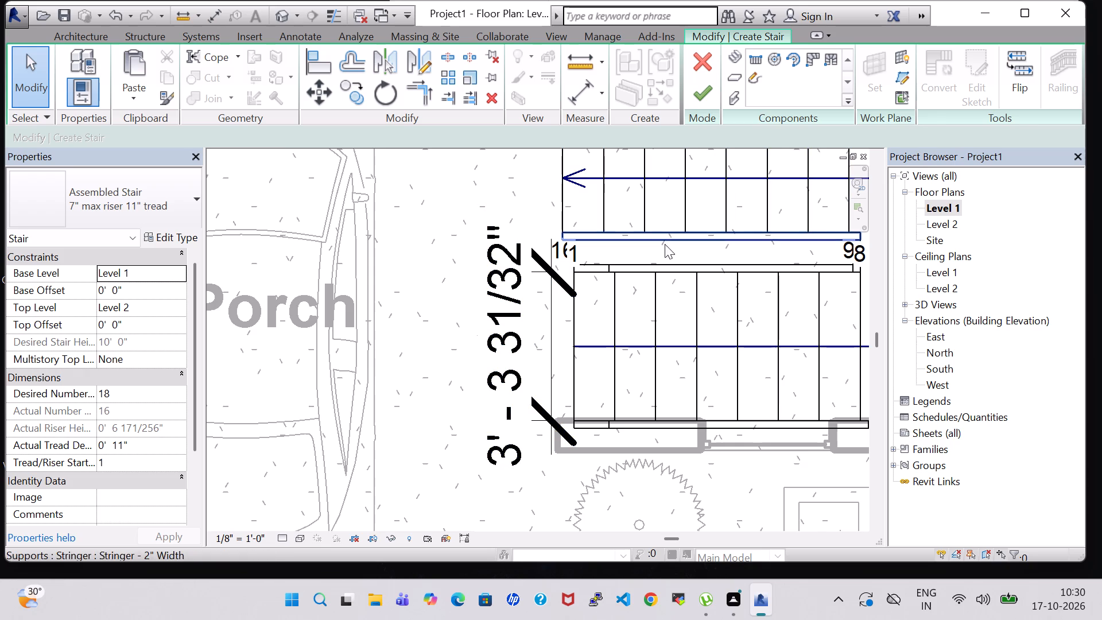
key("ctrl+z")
Nudge the whole stair five increments toward the porch and one increment away from the front wall in the Level 1 plan.
left_click(597, 340)
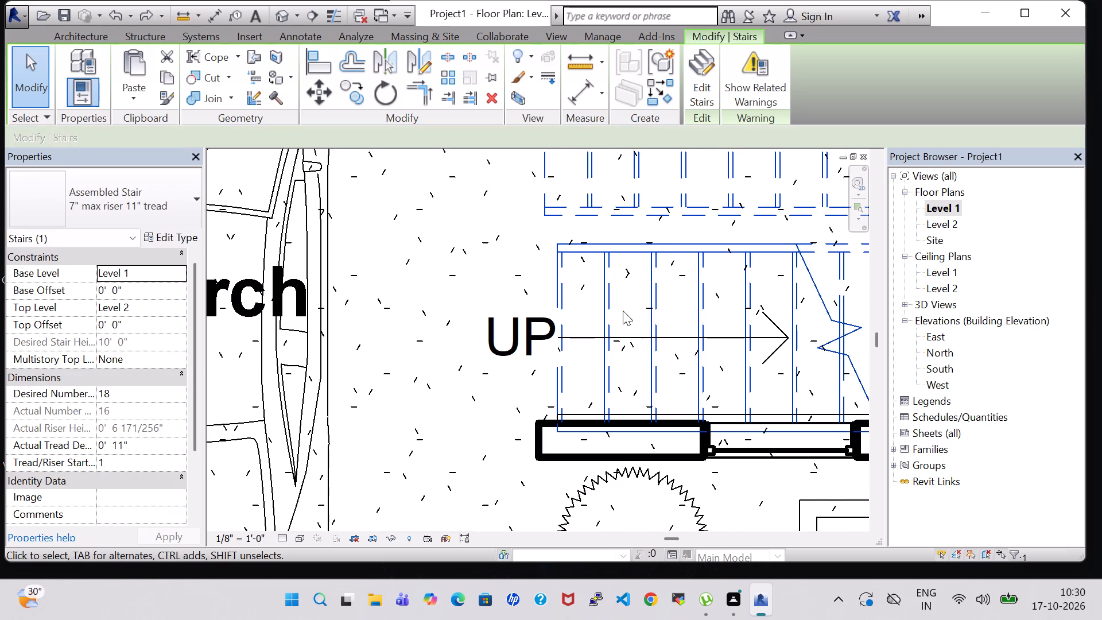
key("Left")
key("Left")
key("Left")
key("Left")
key("Left")
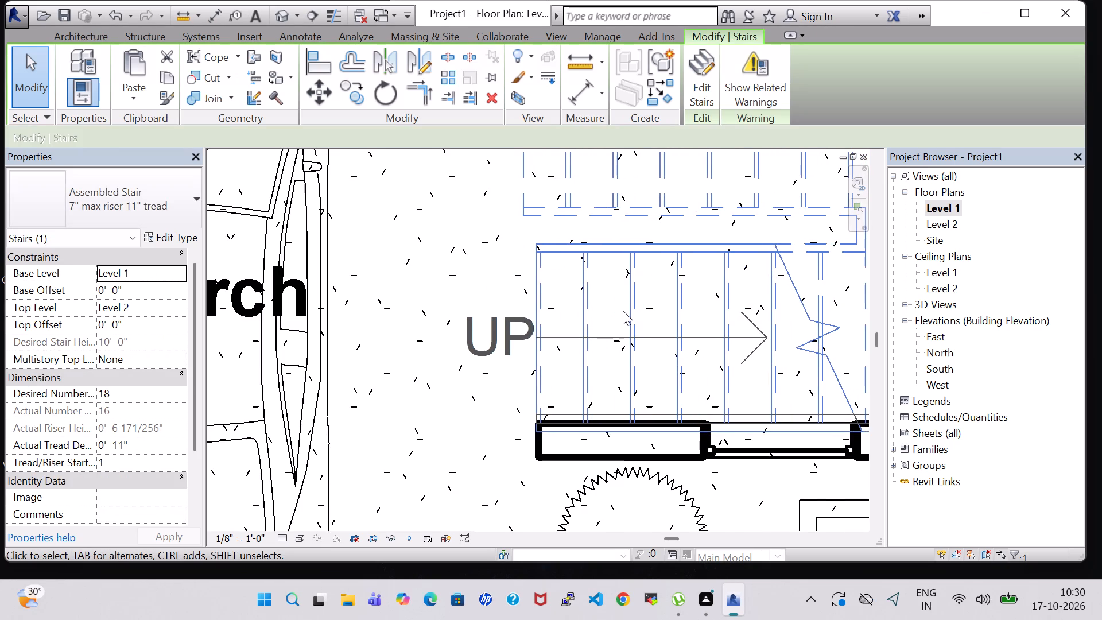
key("Up")
key("Up")
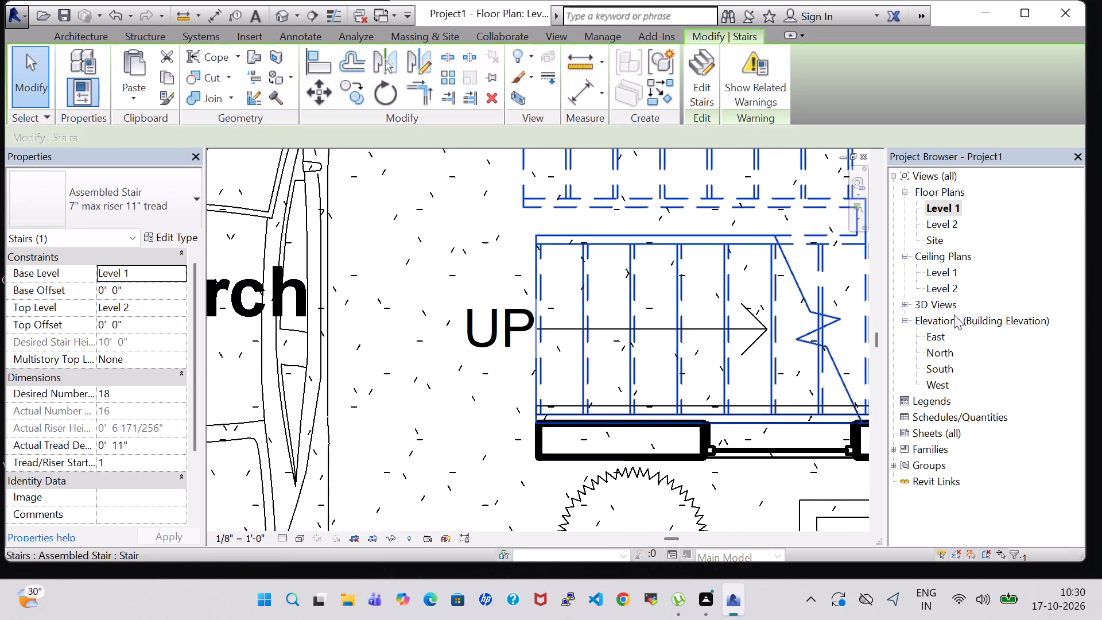
scroll(886, 298, "down", 5)
scroll(690, 335, "down", 1)
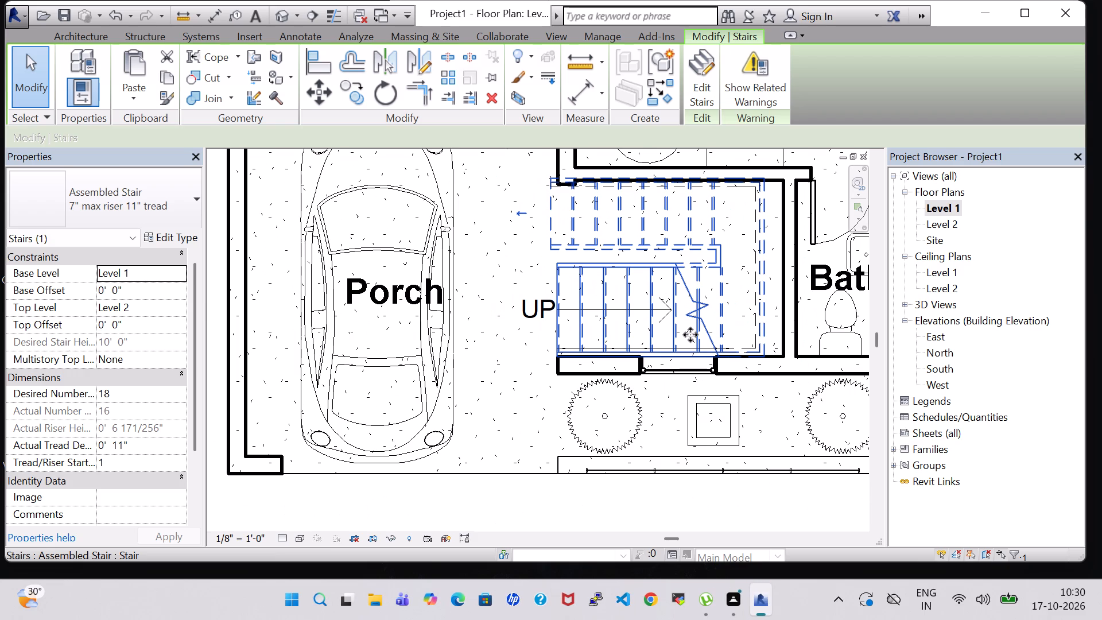
key("Down")
key("Right")
key("Left")
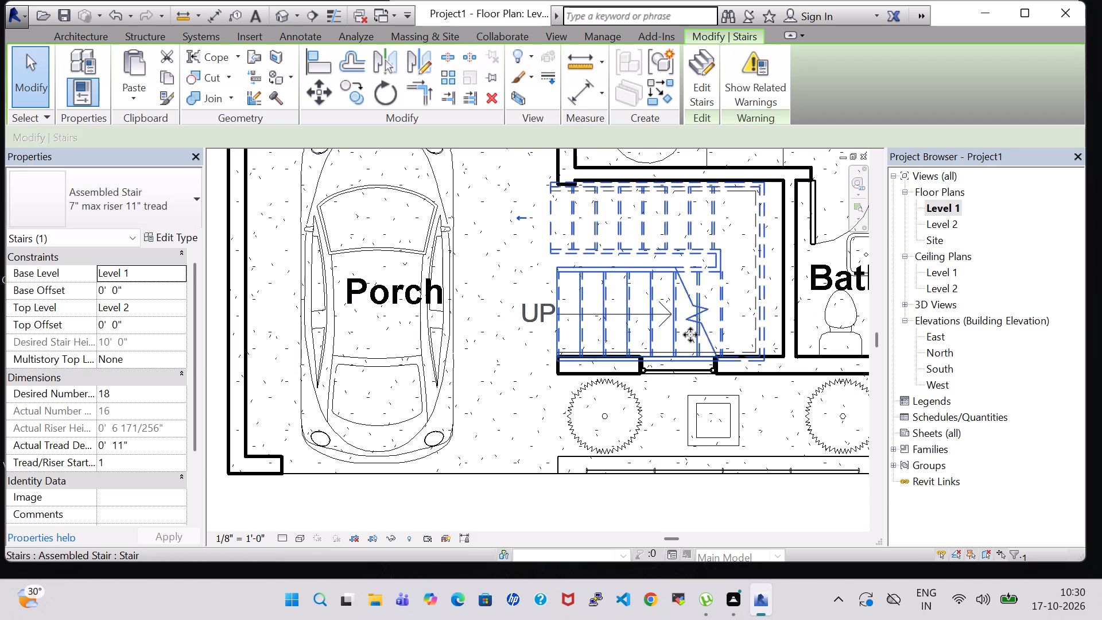
Check the moved stair's fit in the roof opening from above in the 3D view.
left_click(280, 15)
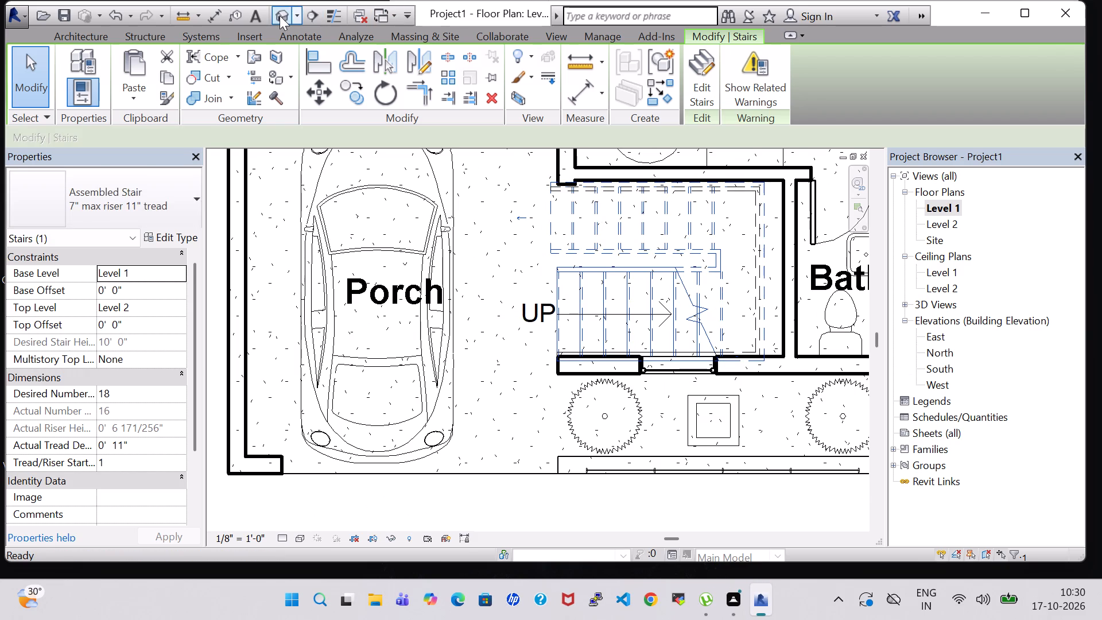
middle_click_drag(758, 408, 673, 421, "shift")
middle_click_drag(710, 265, 709, 327, "shift")
scroll(709, 232, "up", 7)
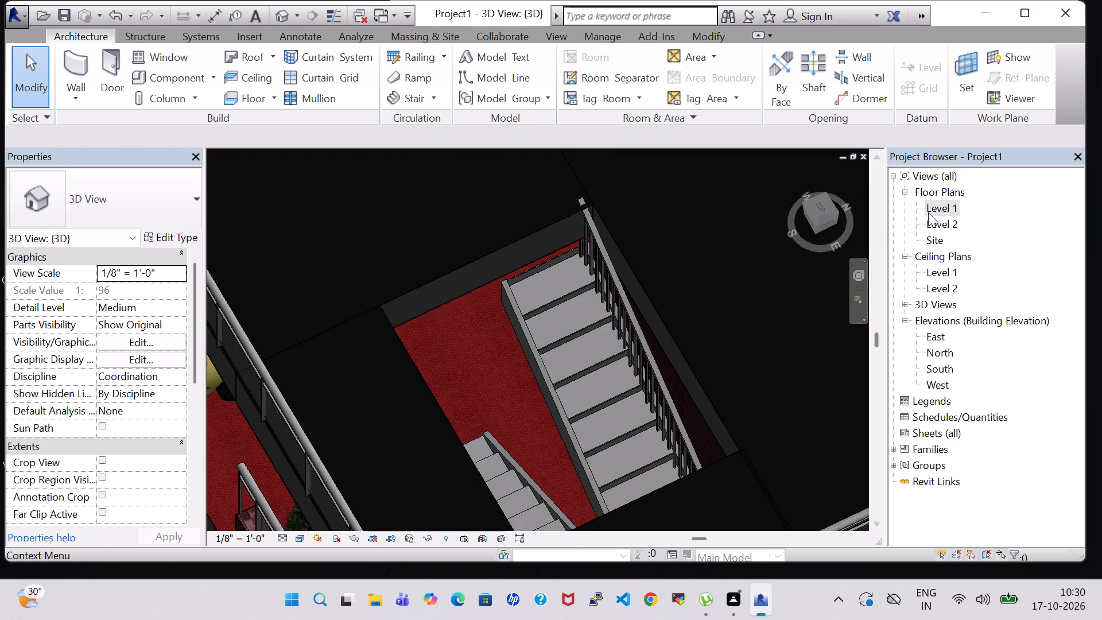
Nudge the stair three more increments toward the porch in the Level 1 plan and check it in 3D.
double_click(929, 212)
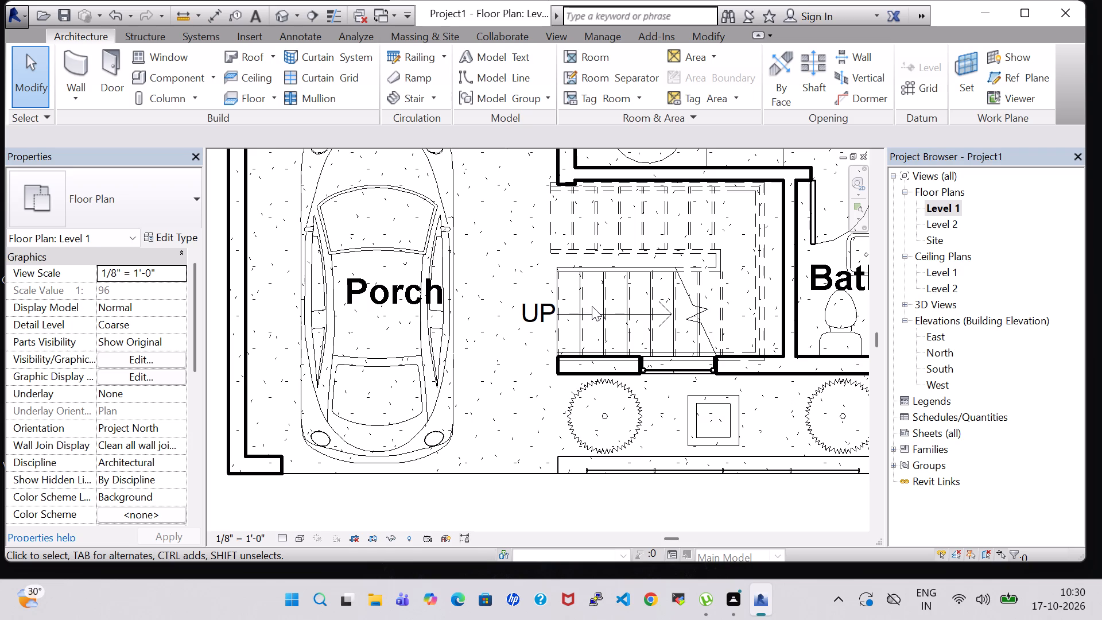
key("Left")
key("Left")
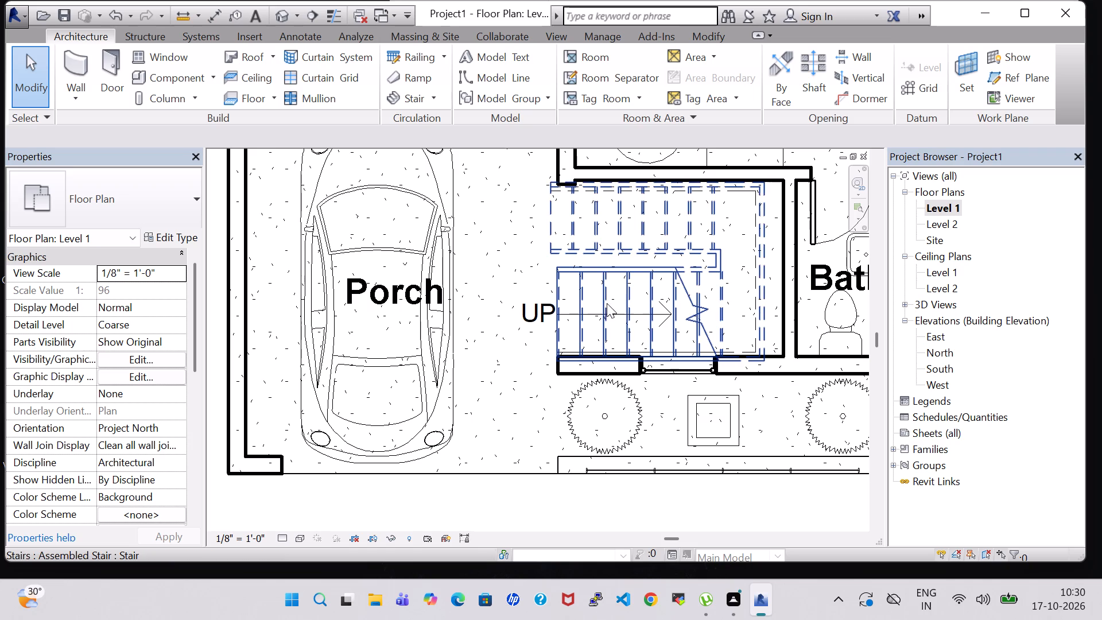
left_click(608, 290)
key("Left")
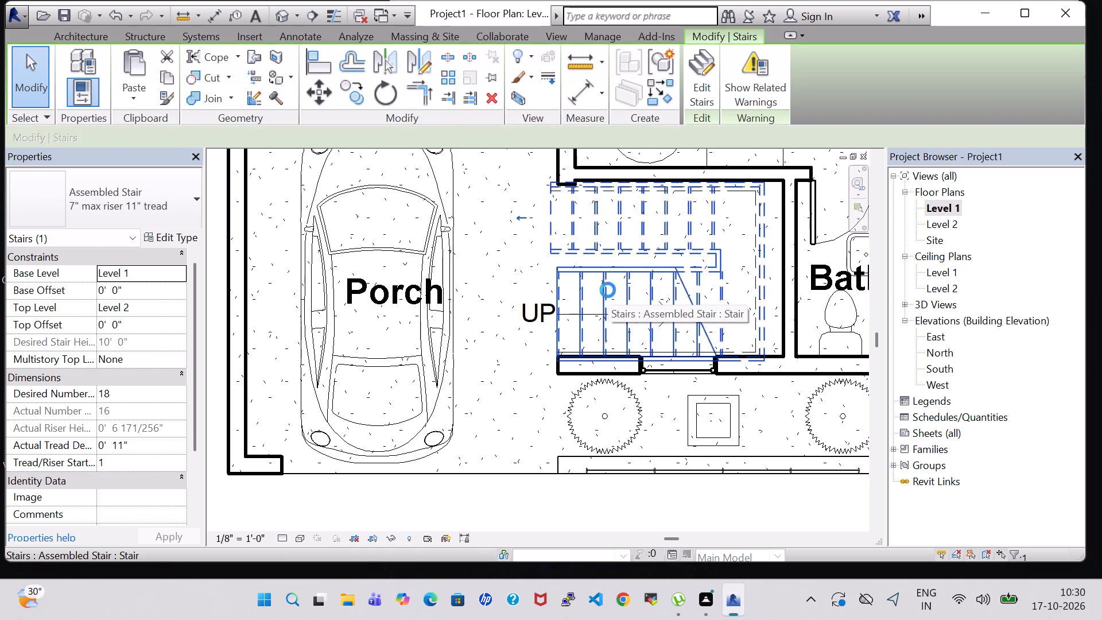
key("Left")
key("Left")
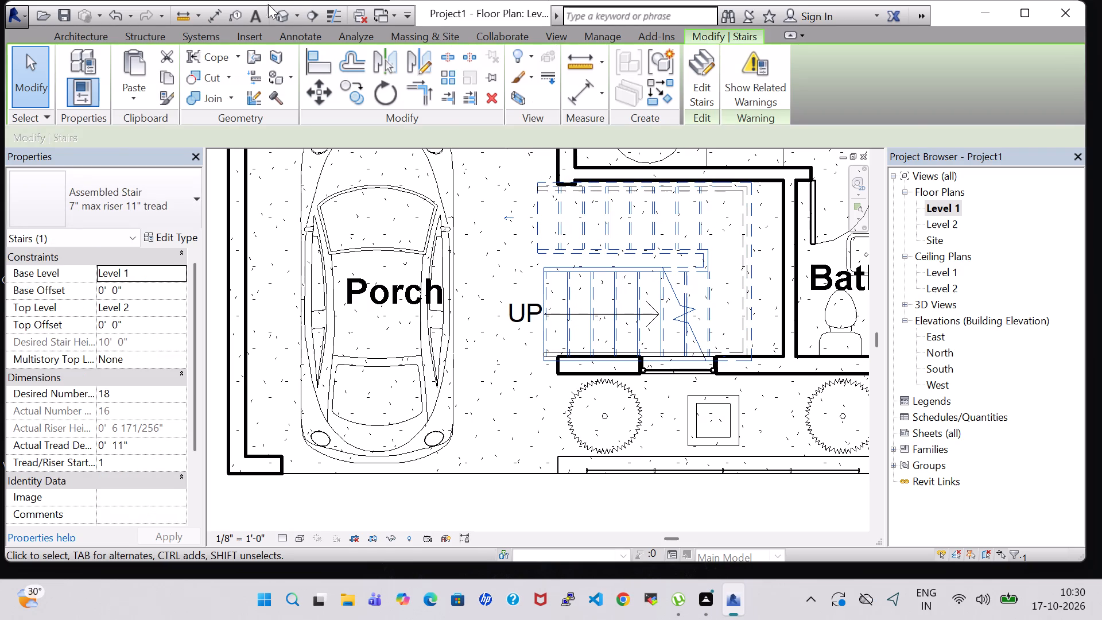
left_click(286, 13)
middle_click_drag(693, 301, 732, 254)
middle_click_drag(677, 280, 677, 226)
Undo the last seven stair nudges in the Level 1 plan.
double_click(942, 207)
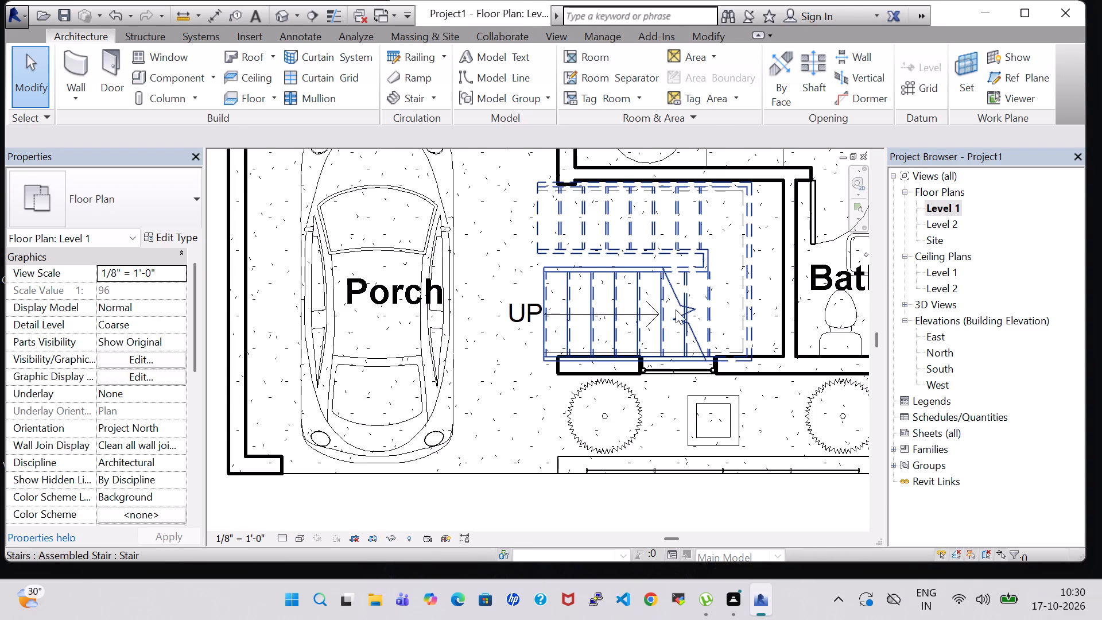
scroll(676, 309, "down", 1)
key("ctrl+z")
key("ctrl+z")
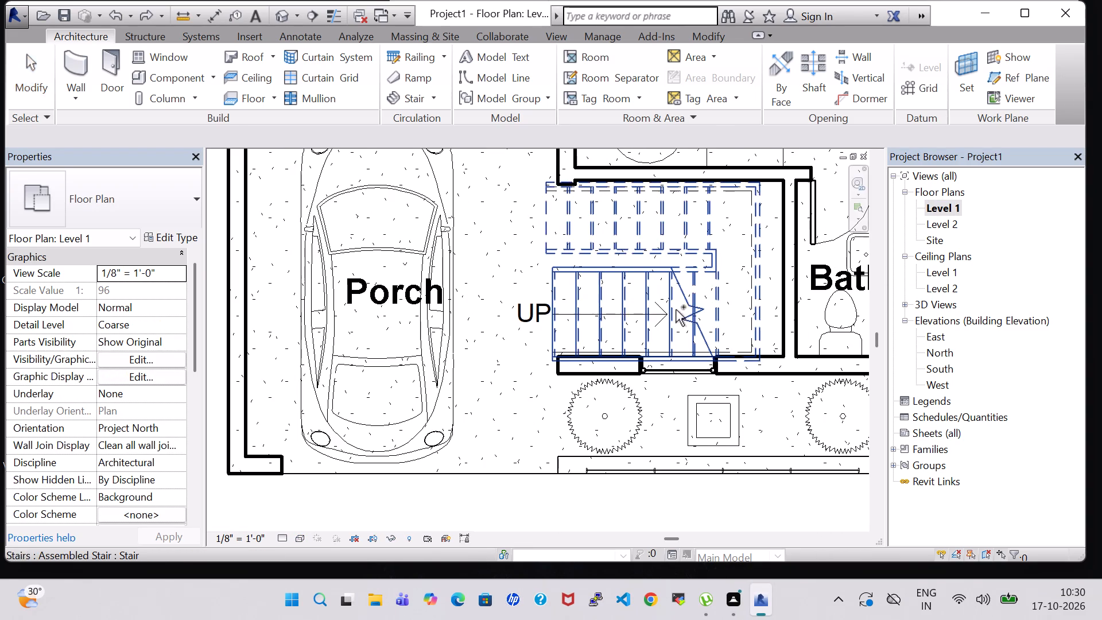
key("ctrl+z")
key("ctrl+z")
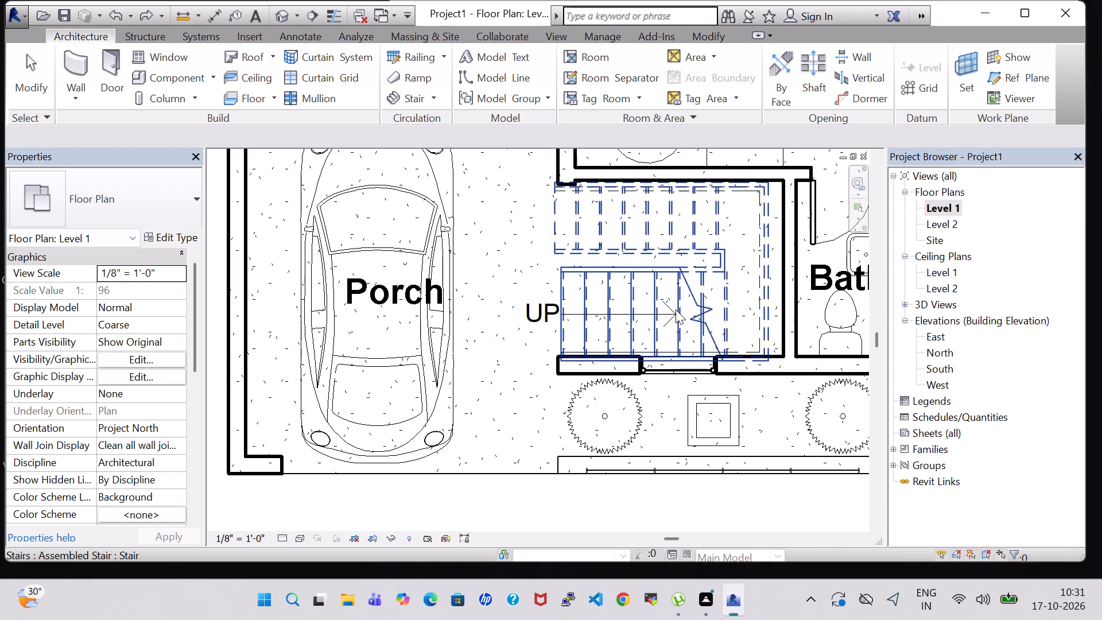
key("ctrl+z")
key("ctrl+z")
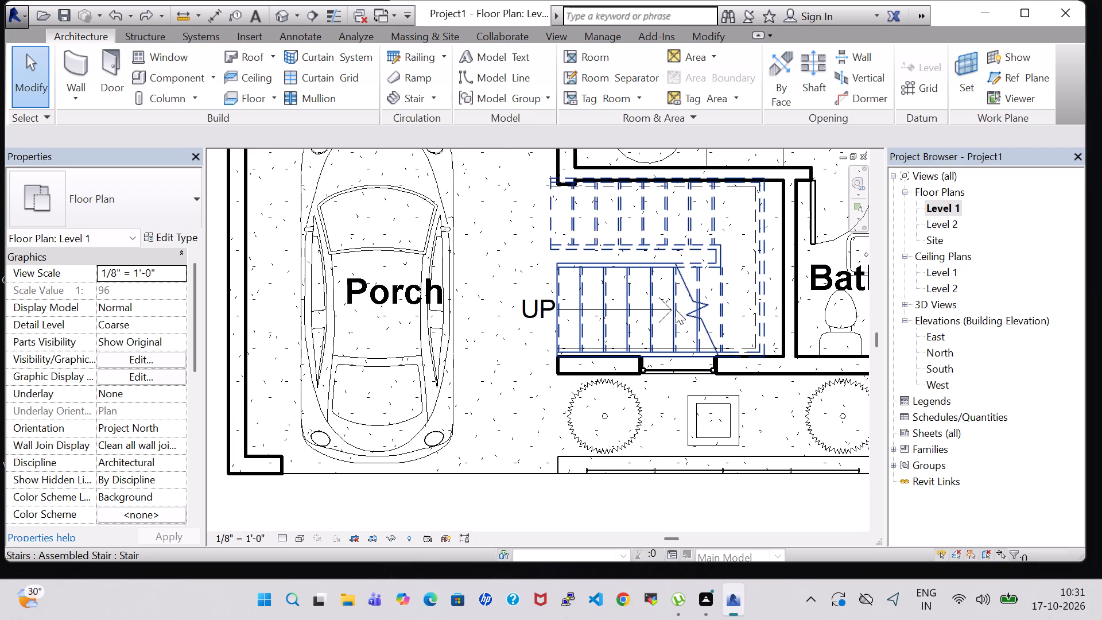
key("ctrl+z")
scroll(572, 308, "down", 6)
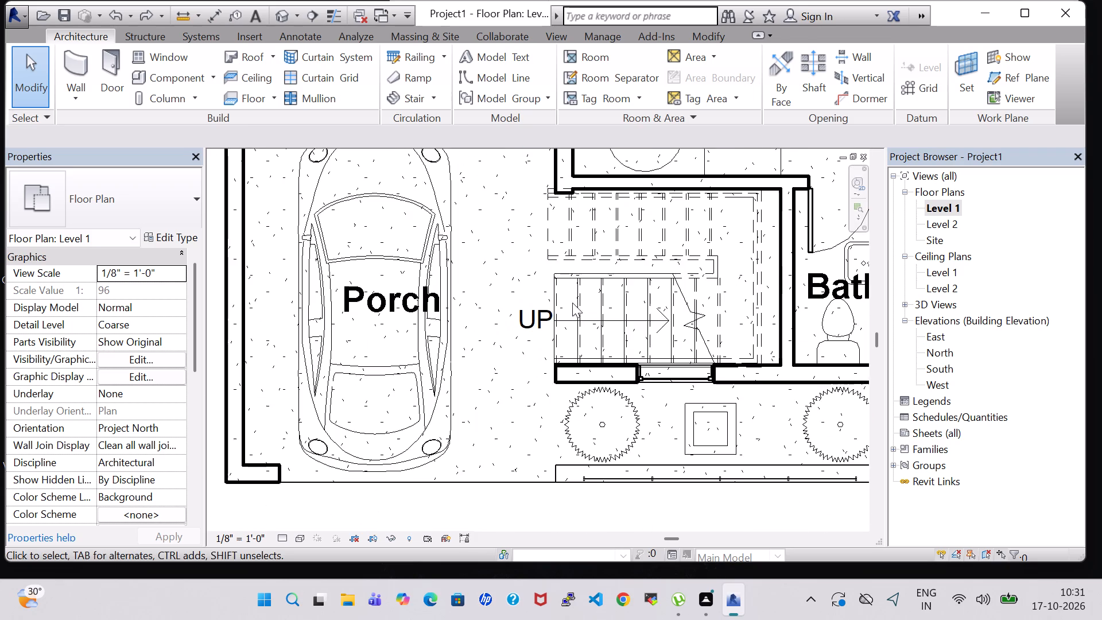
Examine the stair's landing and railing against the roof opening's edges from above in the 3D view.
left_click(281, 14)
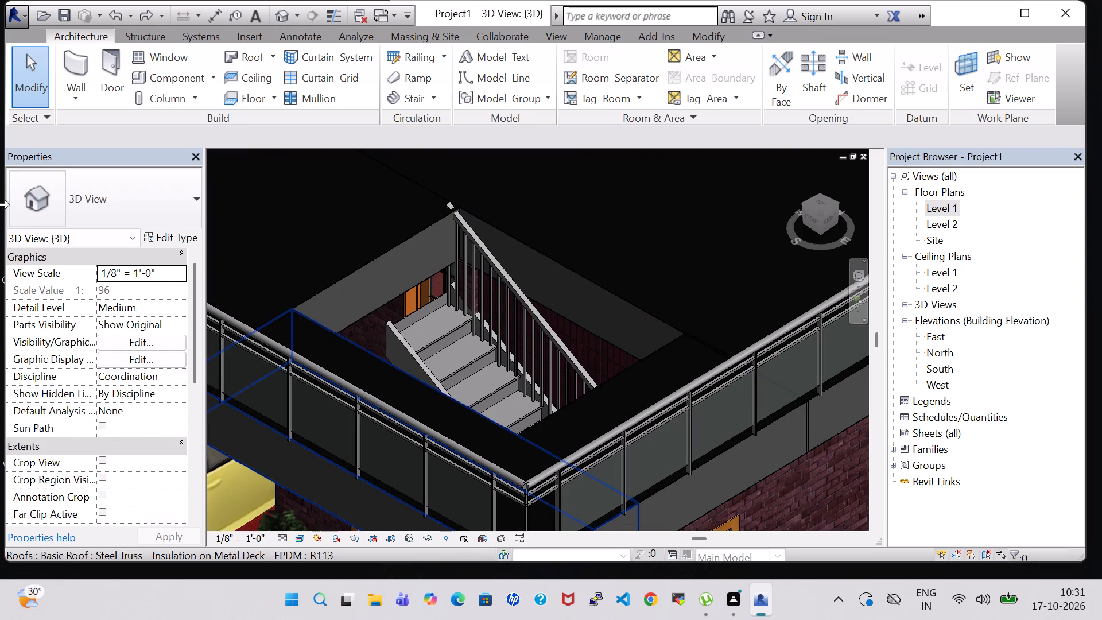
middle_click_drag(568, 254, 560, 375, "shift")
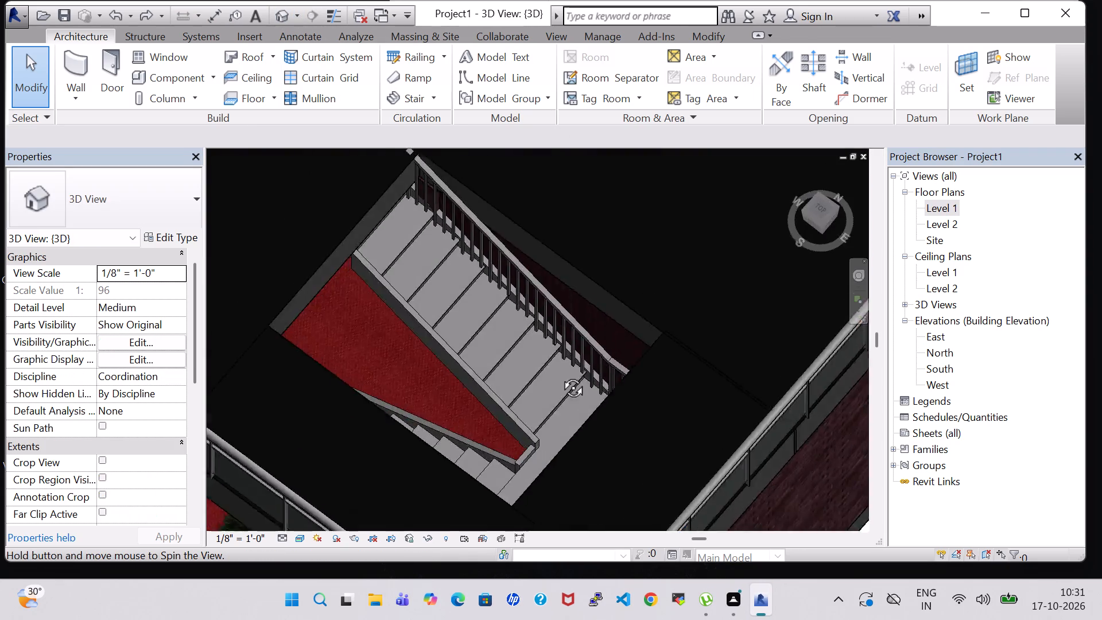
middle_click_drag(560, 375, 492, 373, "shift")
middle_click_drag(492, 373, 665, 402, "shift")
middle_click_drag(665, 389, 657, 358, "shift")
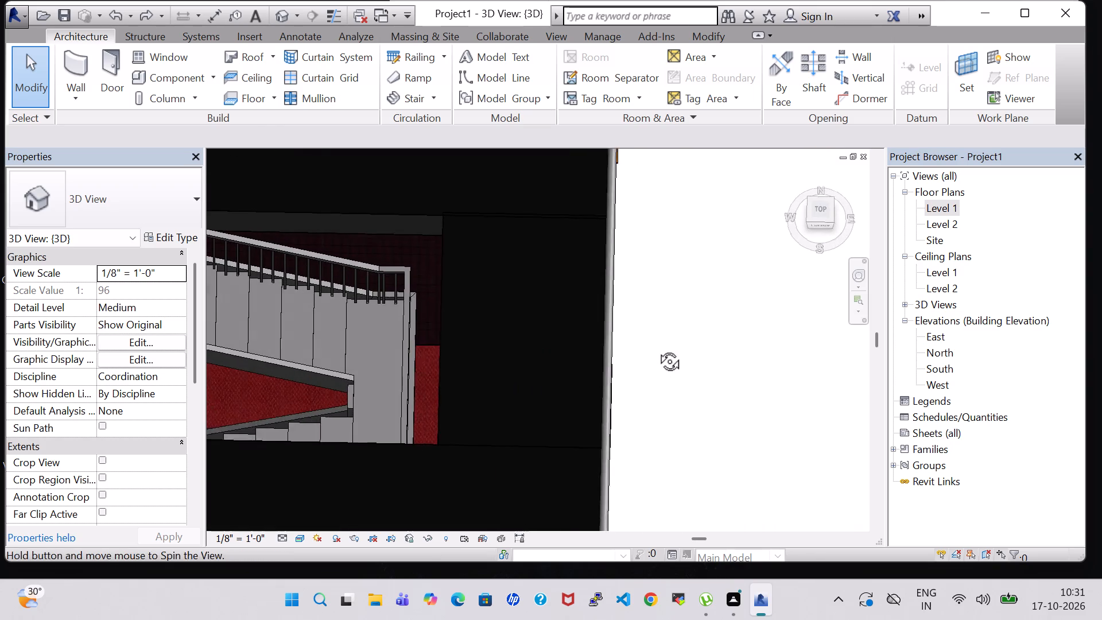
middle_click(657, 348, "shift")
middle_click(664, 390, "shift")
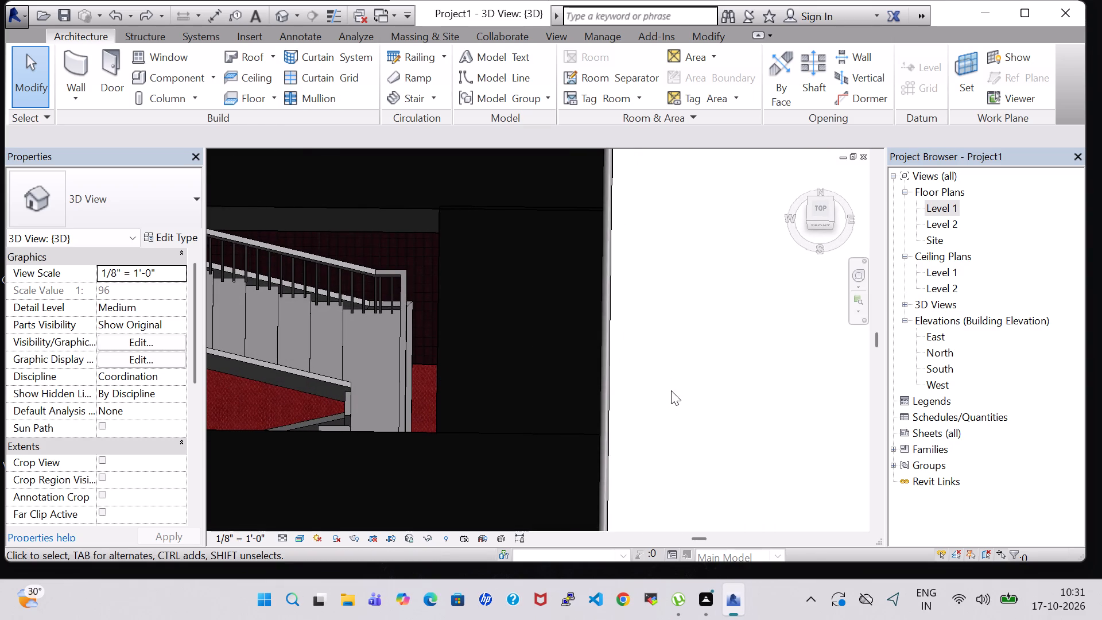
Undo the last six stair nudges across the 3D view and Level 1 plan, checking the stair's fit in 3D.
key("ctrl+z")
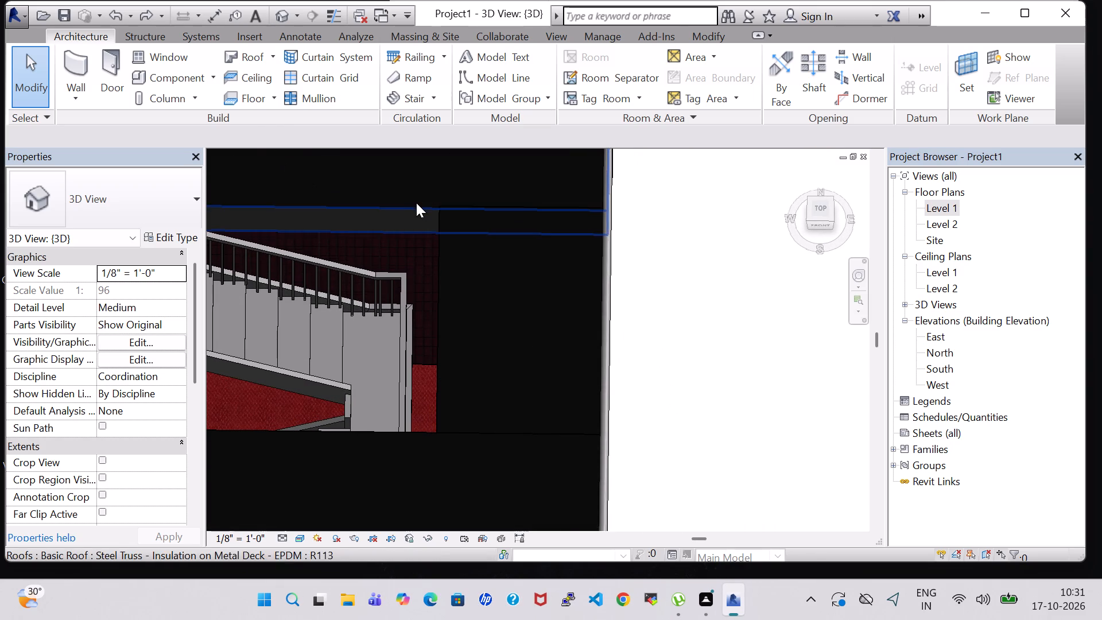
key("ctrl+z")
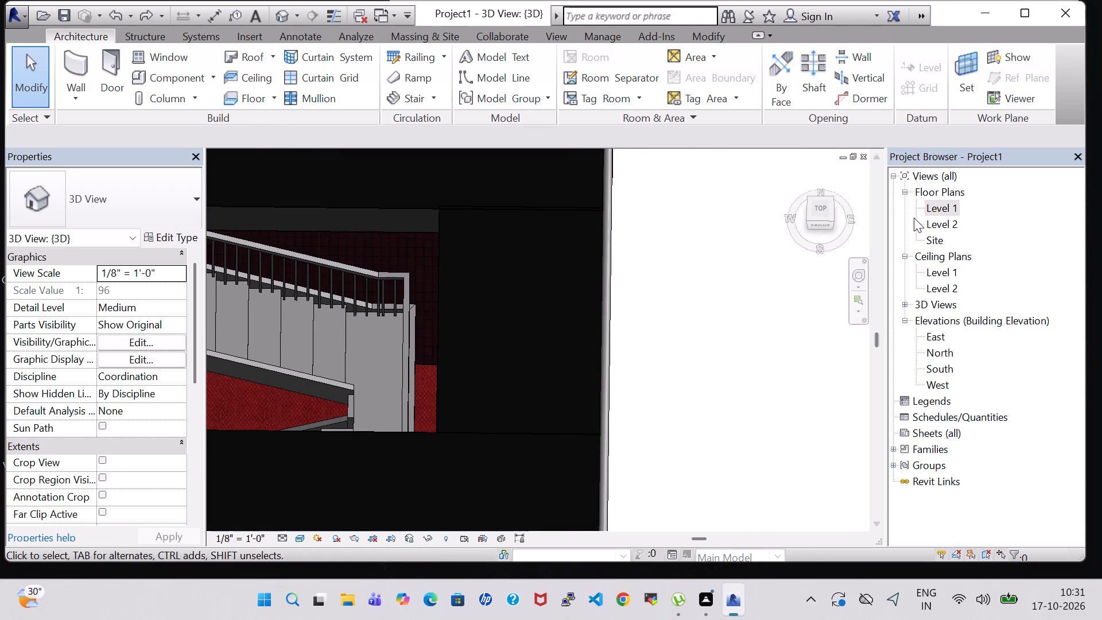
double_click(948, 207)
scroll(898, 221, "down", 3)
scroll(686, 272, "down", 1)
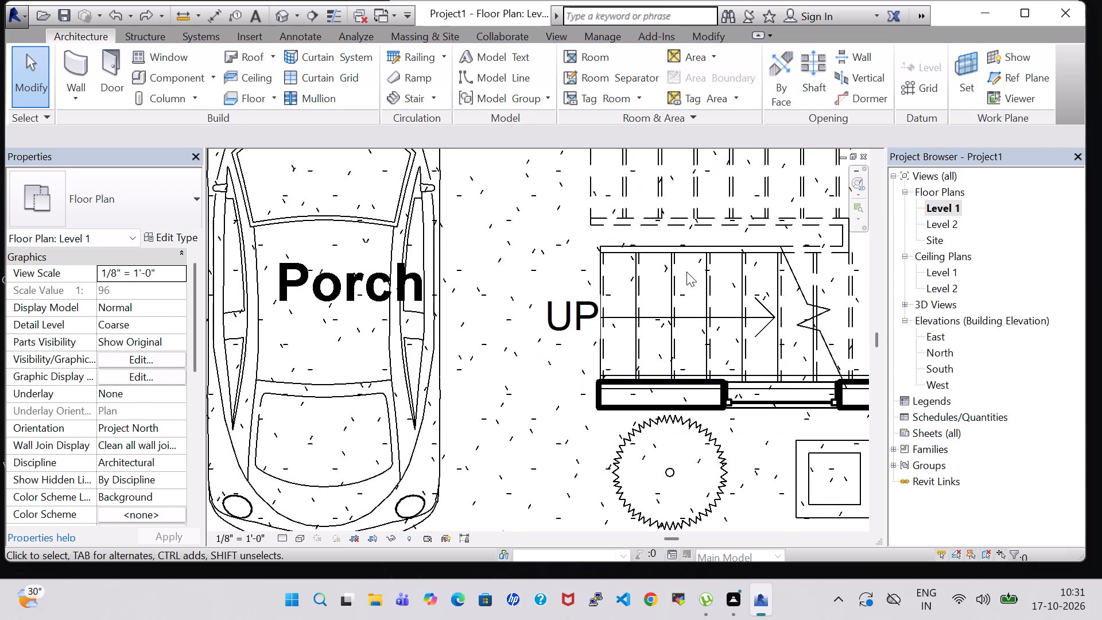
key("ctrl+z")
key("ctrl+z")
scroll(686, 272, "down", 2, "ctrl")
scroll(686, 272, "down", 2)
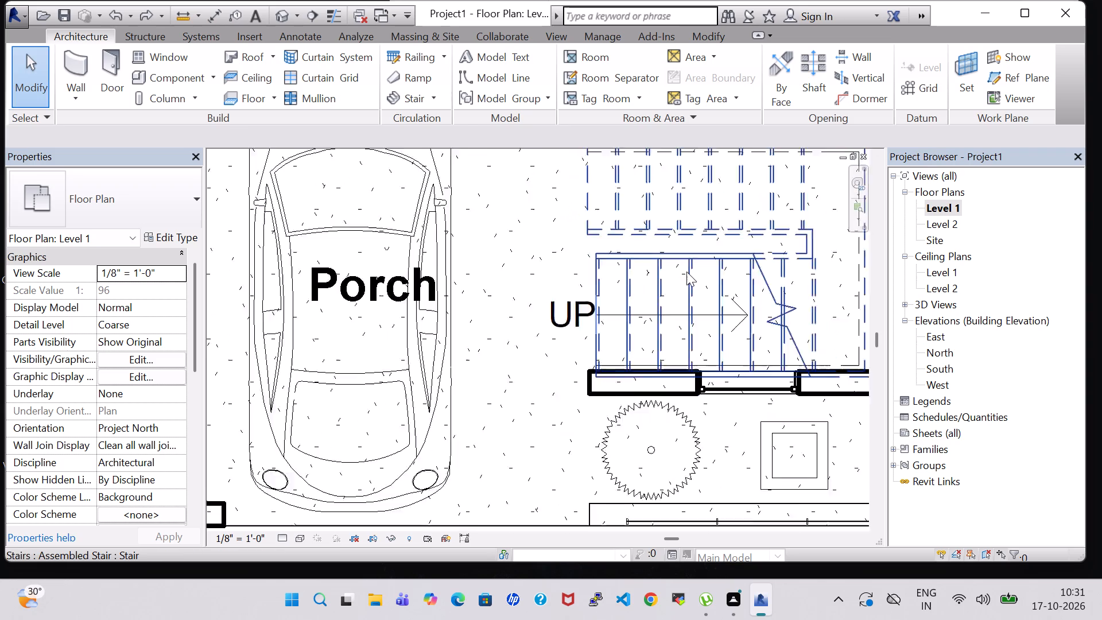
scroll(686, 272, "down", 6)
key("ctrl+z")
scroll(686, 272, "down", 5)
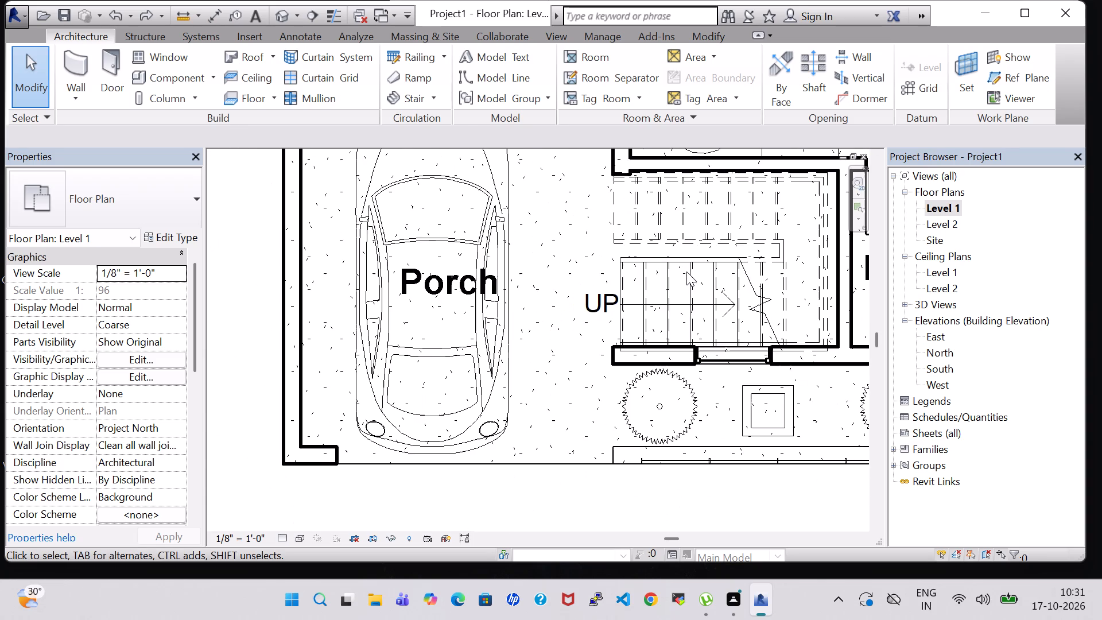
middle_click_drag(686, 272, 651, 270)
key("ctrl+z")
scroll(651, 270, "down", 2)
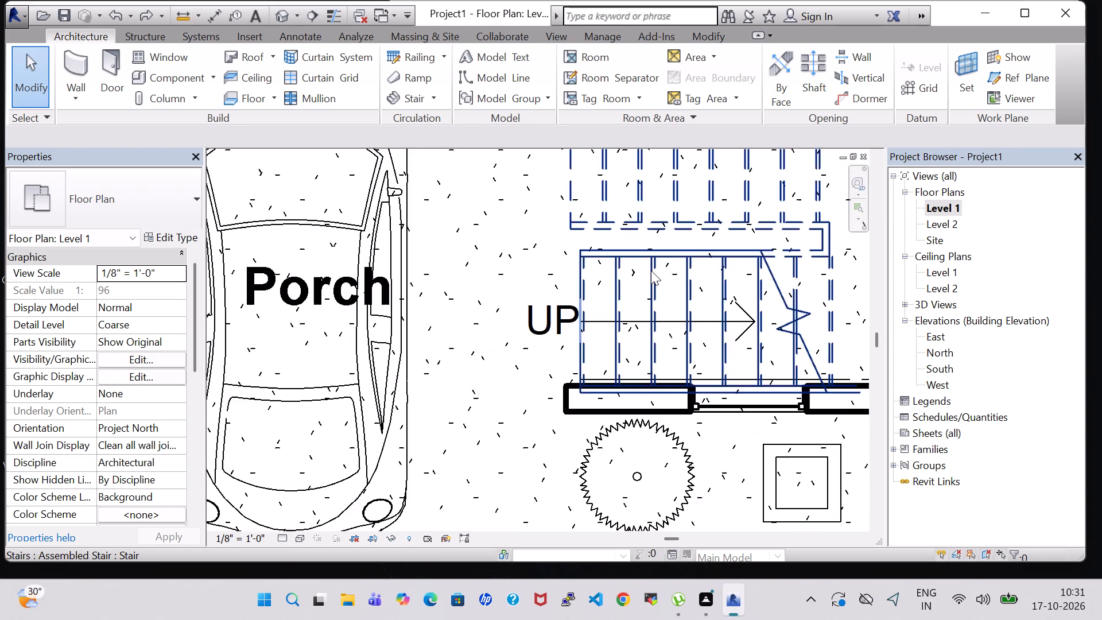
scroll(651, 270, "down", 3)
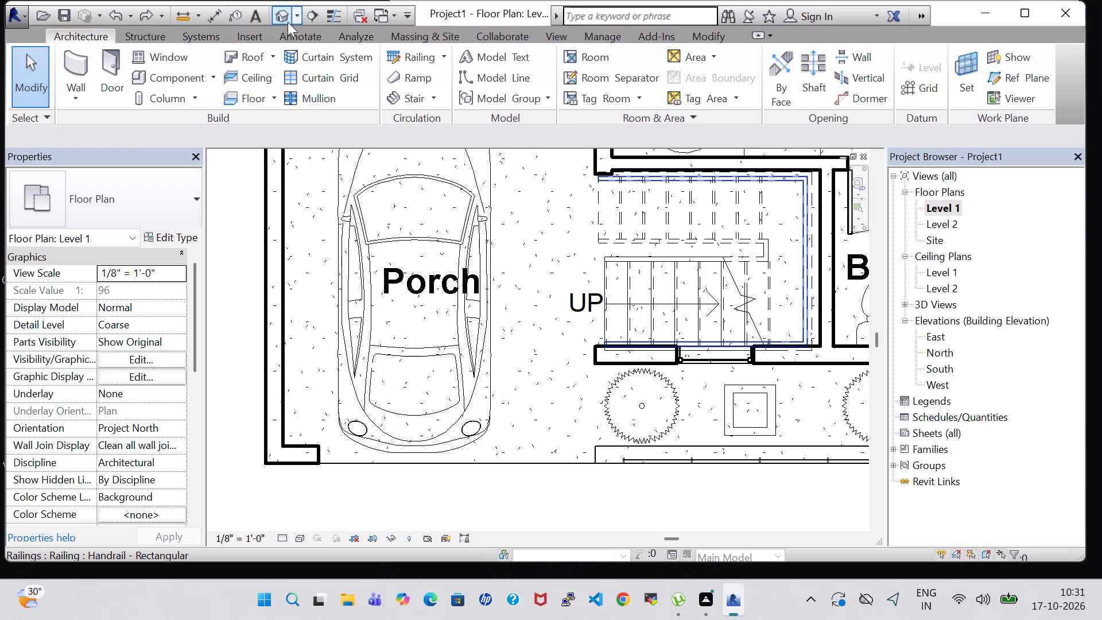
left_click(288, 22)
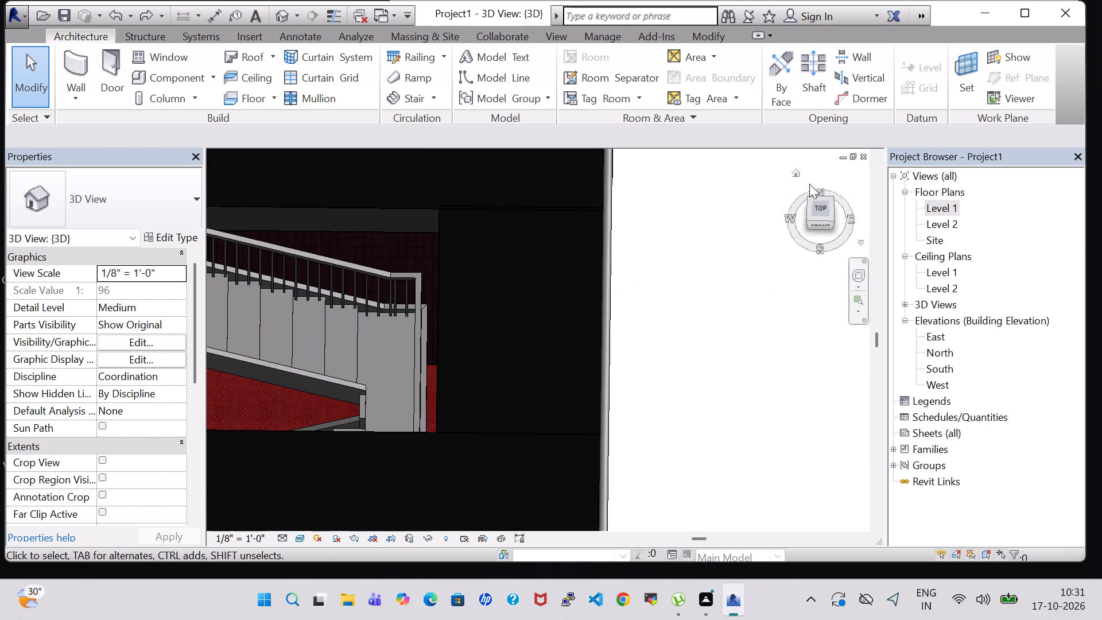
Nudge the stair two increments away from the porch in the Level 1 plan and check it in 3D.
double_click(942, 214)
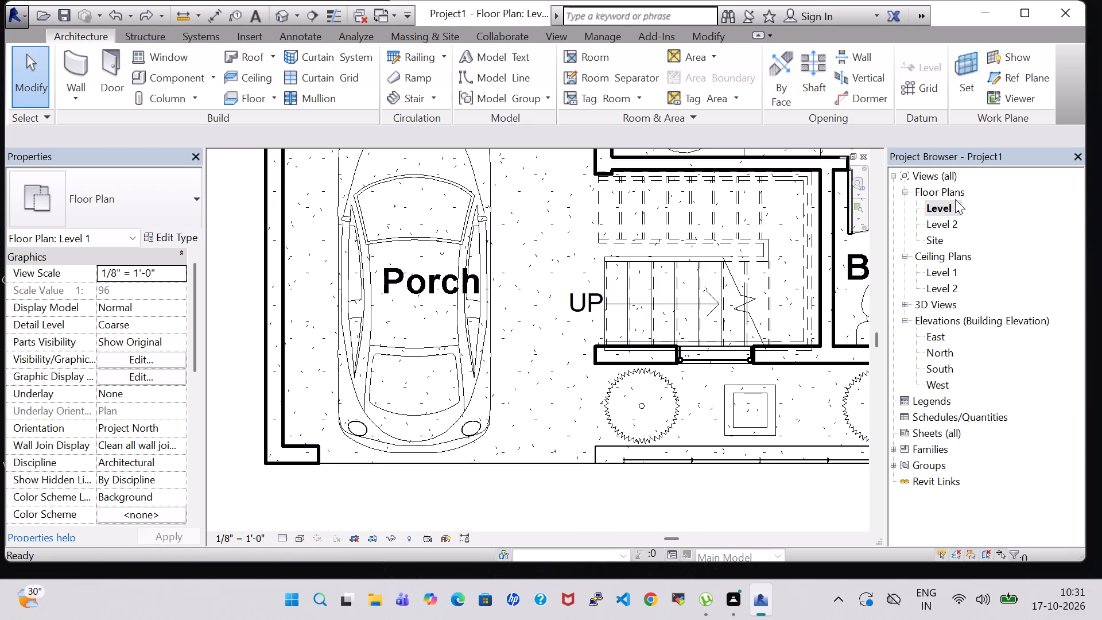
left_click(799, 227)
left_click(555, 229)
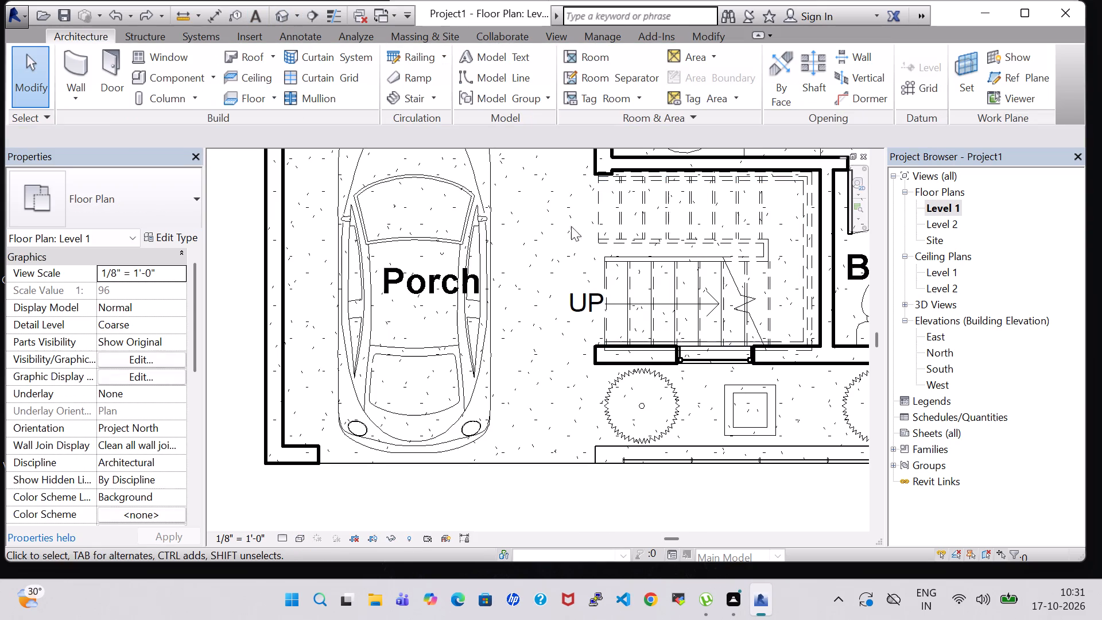
left_click(651, 220)
key("Right")
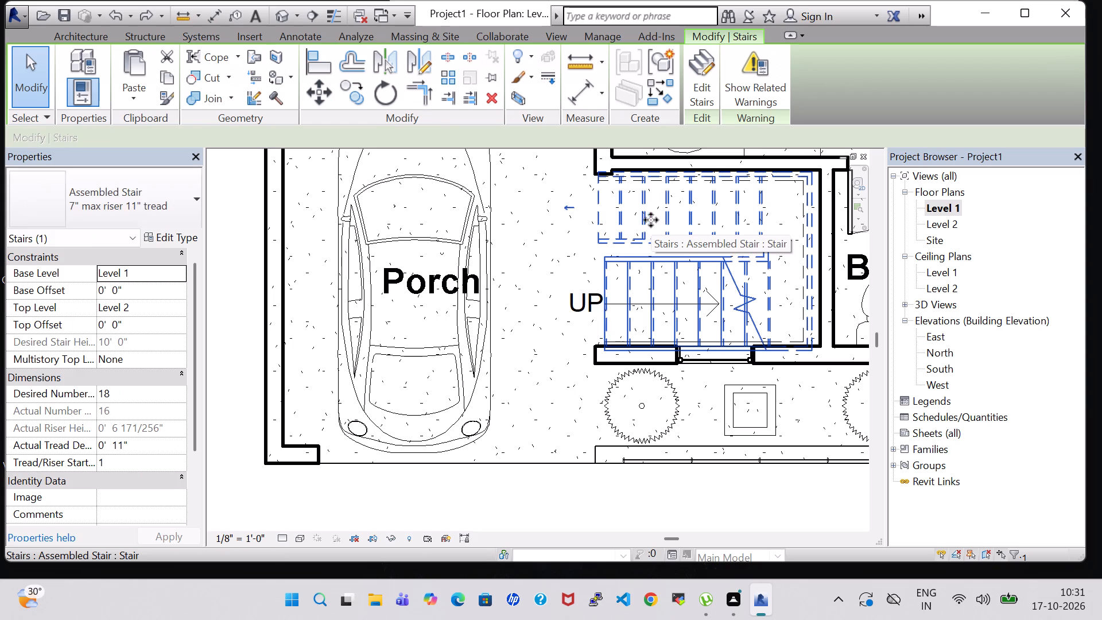
key("Right")
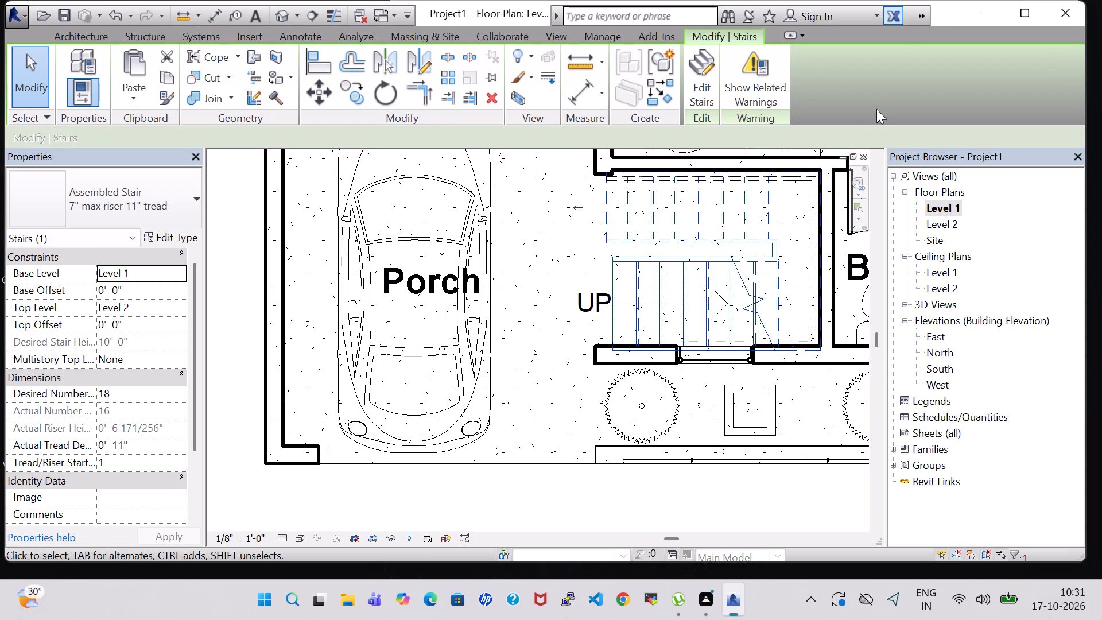
left_click(278, 21)
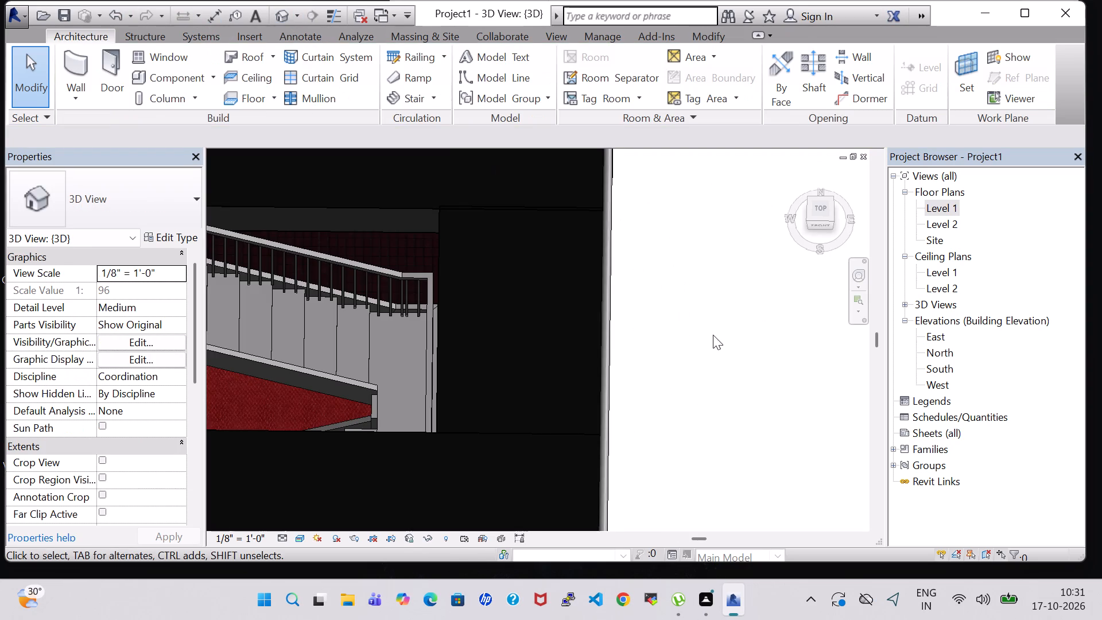
Nudge the stair's rectangular handrail a net two increments toward the landing-side edge of the roof opening in the 3D view.
middle_click_drag(651, 376, 673, 365, "shift")
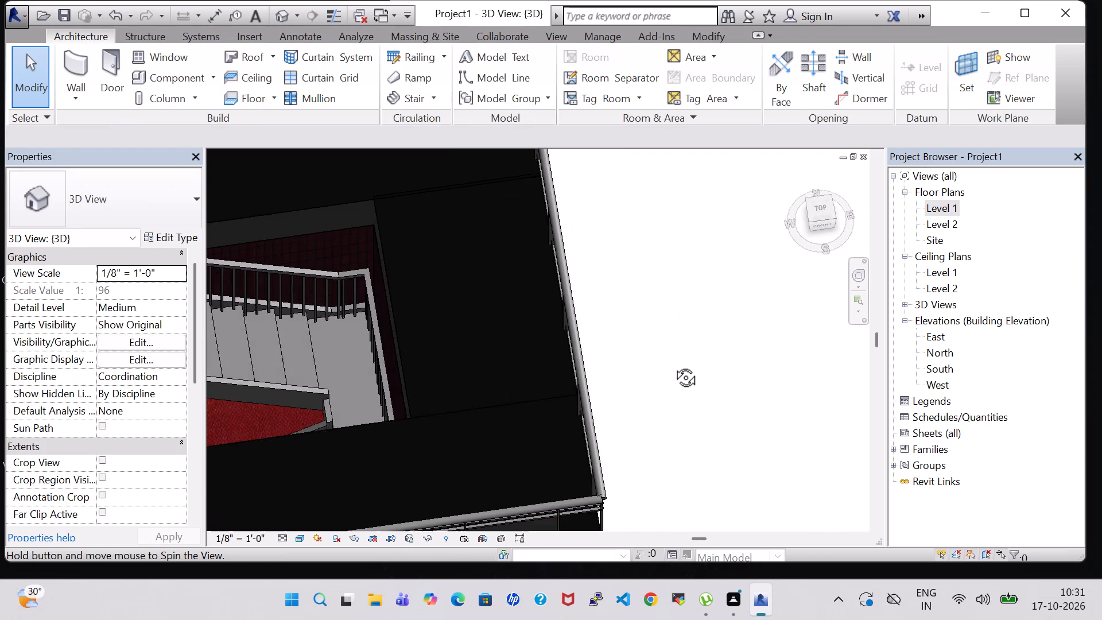
middle_click_drag(673, 365, 688, 345, "shift")
middle_click_drag(592, 346, 643, 338, "shift")
middle_click_drag(642, 316, 609, 439, "shift")
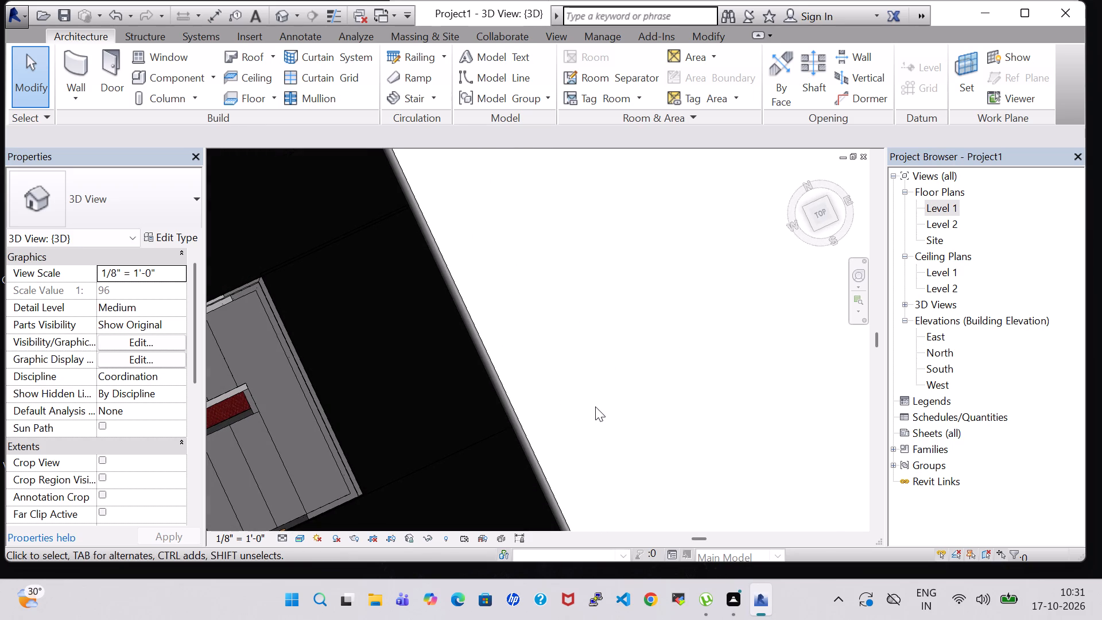
middle_click_drag(595, 406, 690, 303, "shift")
scroll(595, 406, "down", 1, "shift")
middle_click_drag(562, 355, 829, 219)
middle_click_drag(755, 413, 799, 370)
left_click(406, 423)
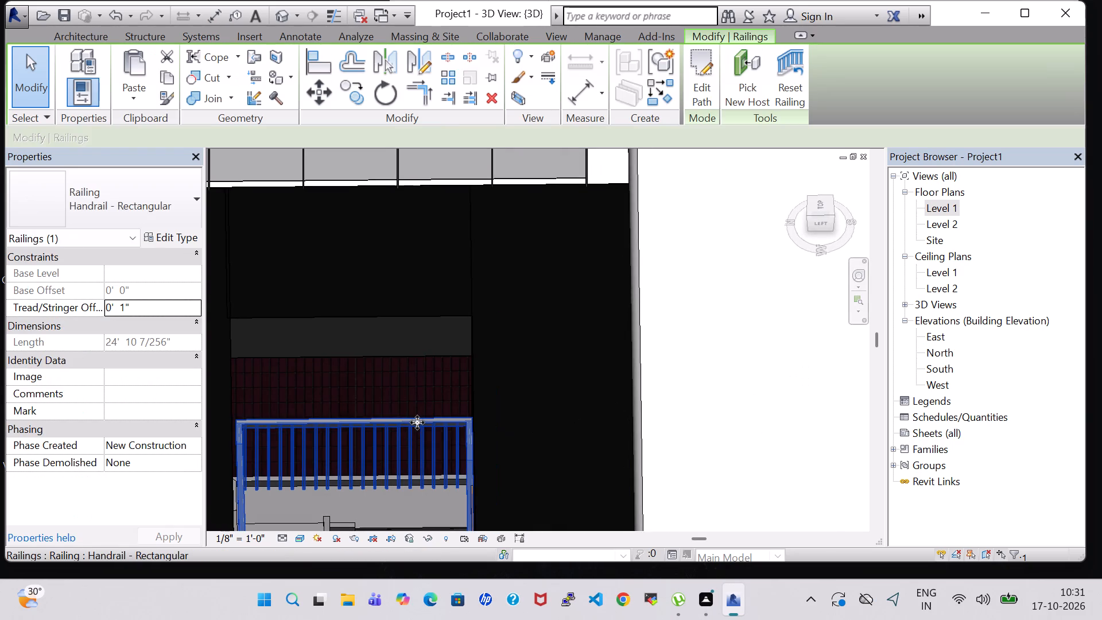
key("Up")
key("Up")
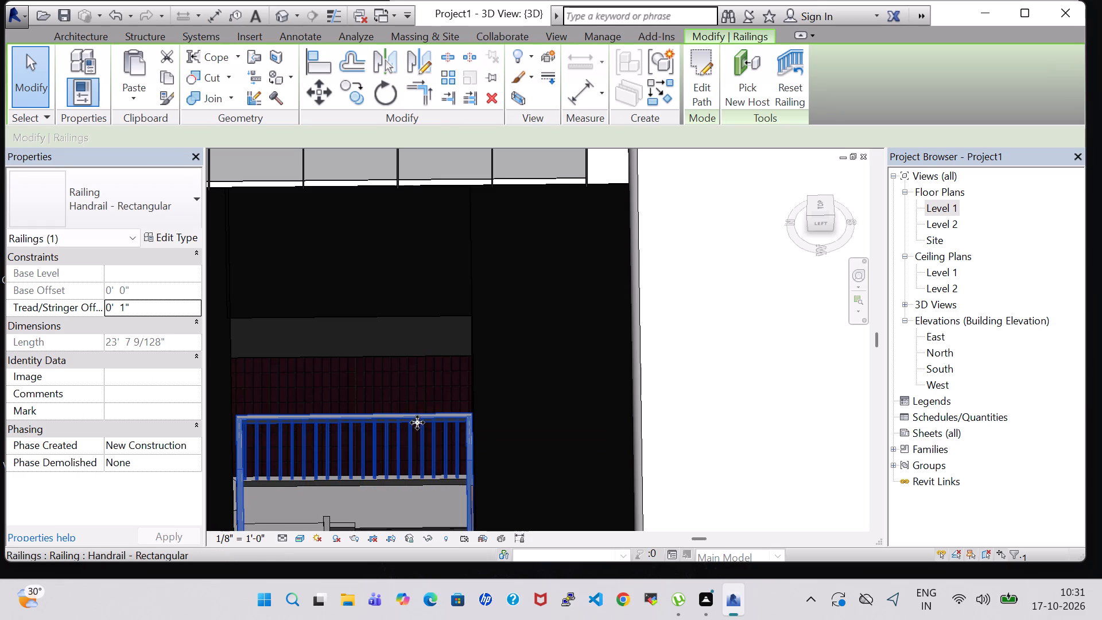
key("Down")
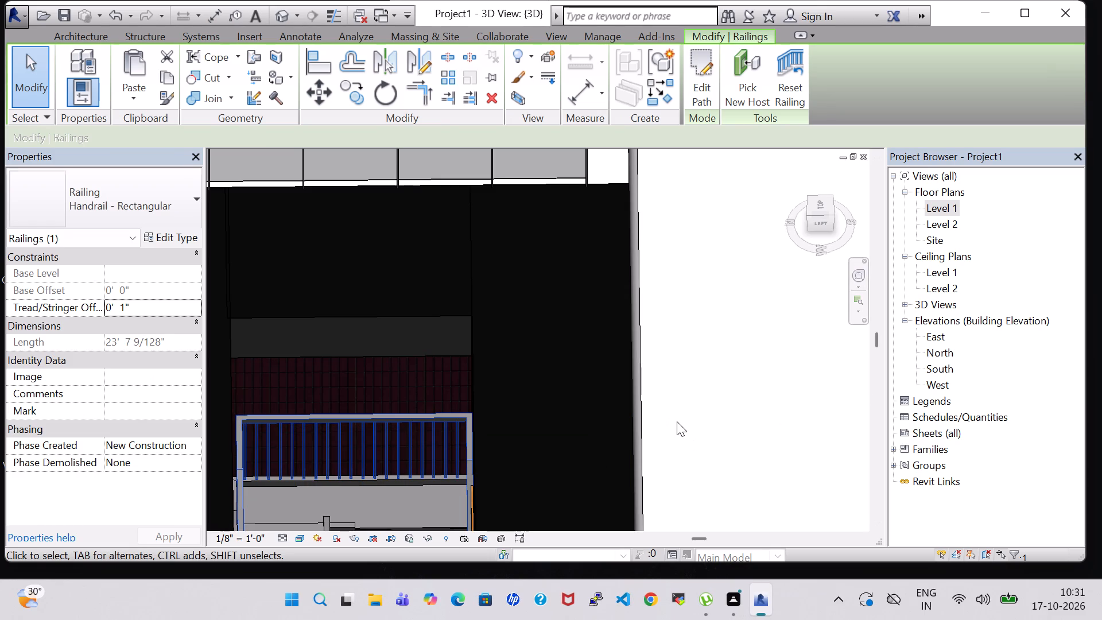
key("Up")
left_click(723, 426)
Examine the roof opening and the whole house from above and from the front in the 3D view.
scroll(733, 414, "down", 3)
middle_click_drag(733, 427, 702, 408, "shift")
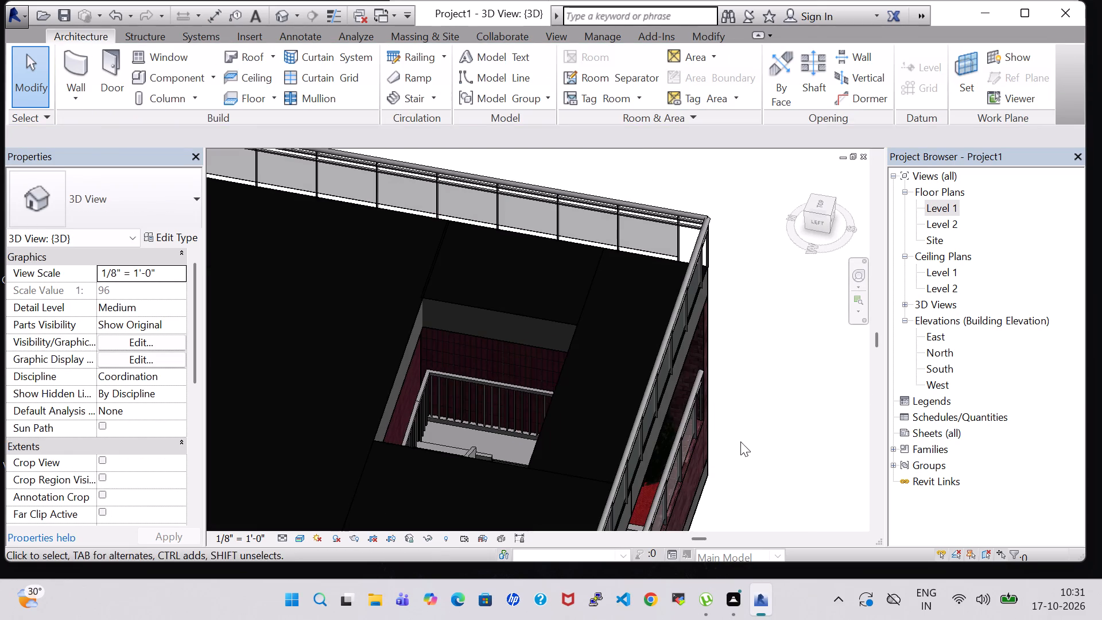
middle_click_drag(740, 441, 568, 330, "shift")
middle_click_drag(569, 410, 592, 359, "shift")
scroll(592, 359, "down", 1, "shift")
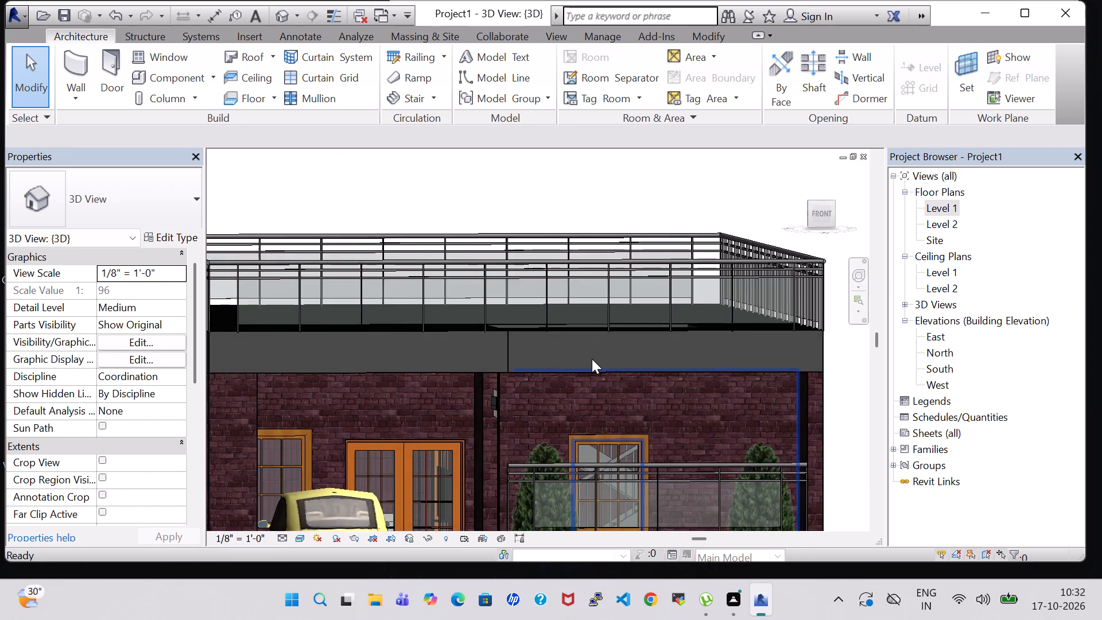
scroll(592, 359, "down", 4, "shift")
middle_click_drag(784, 391, 771, 416, "shift")
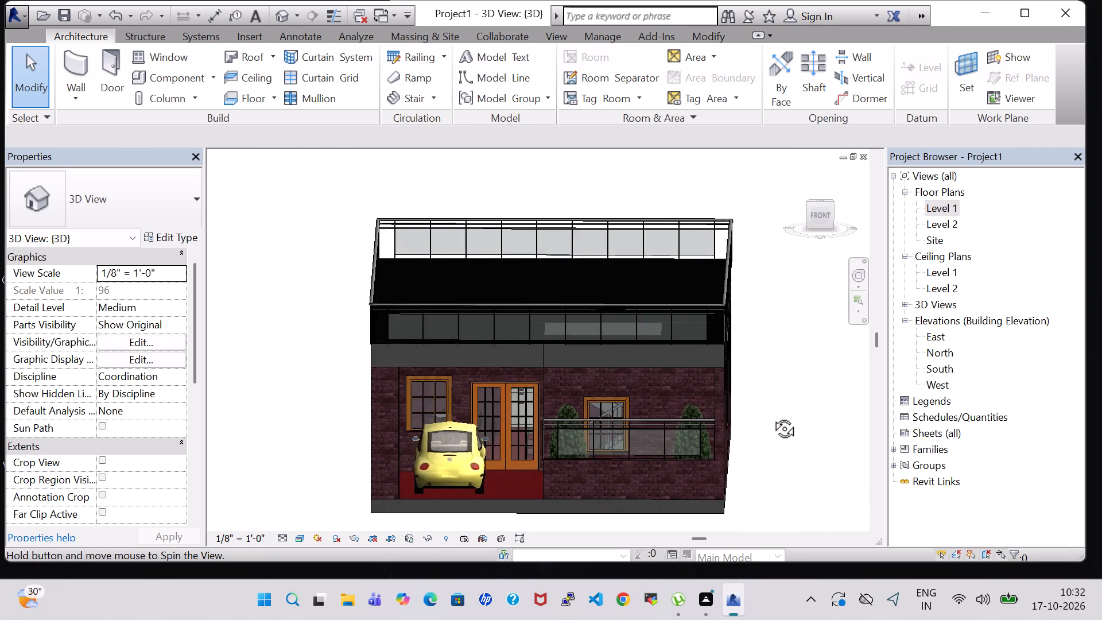
middle_click_drag(771, 416, 773, 400, "shift")
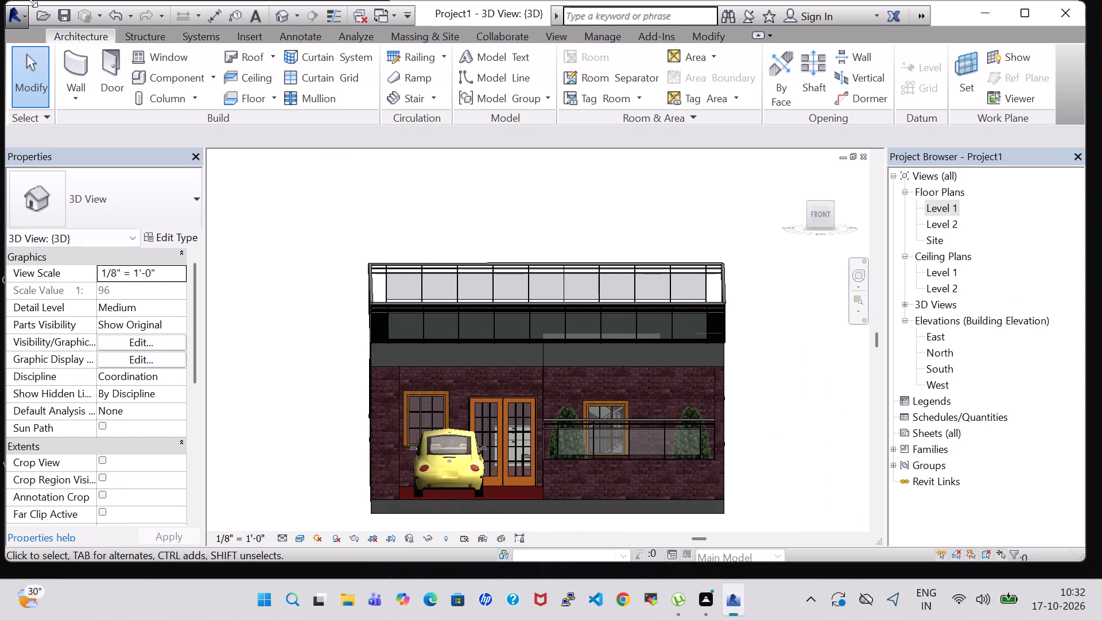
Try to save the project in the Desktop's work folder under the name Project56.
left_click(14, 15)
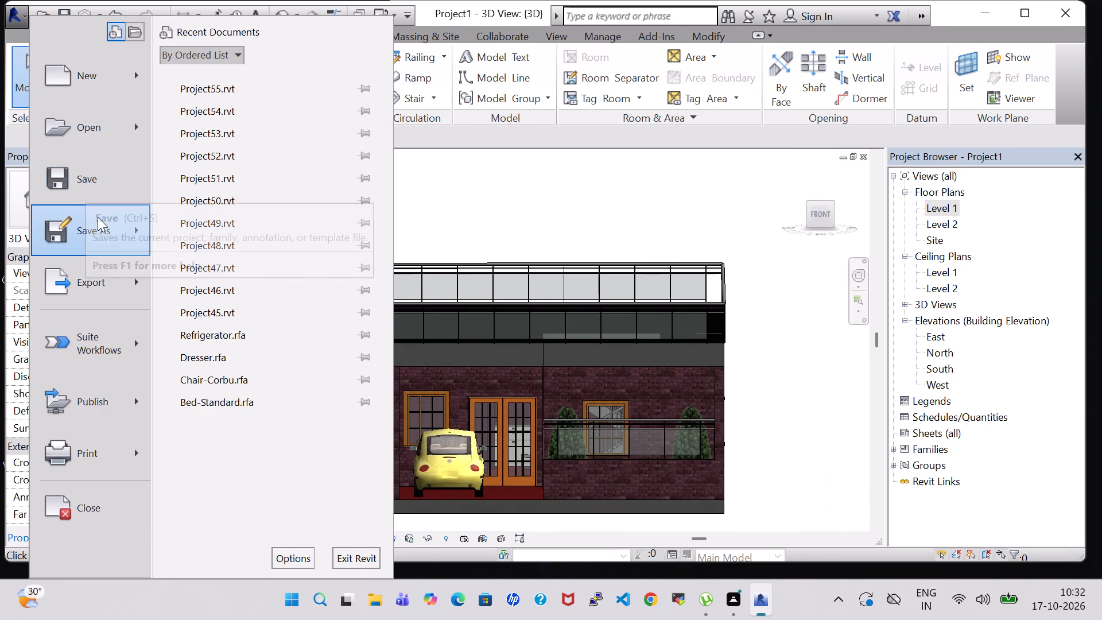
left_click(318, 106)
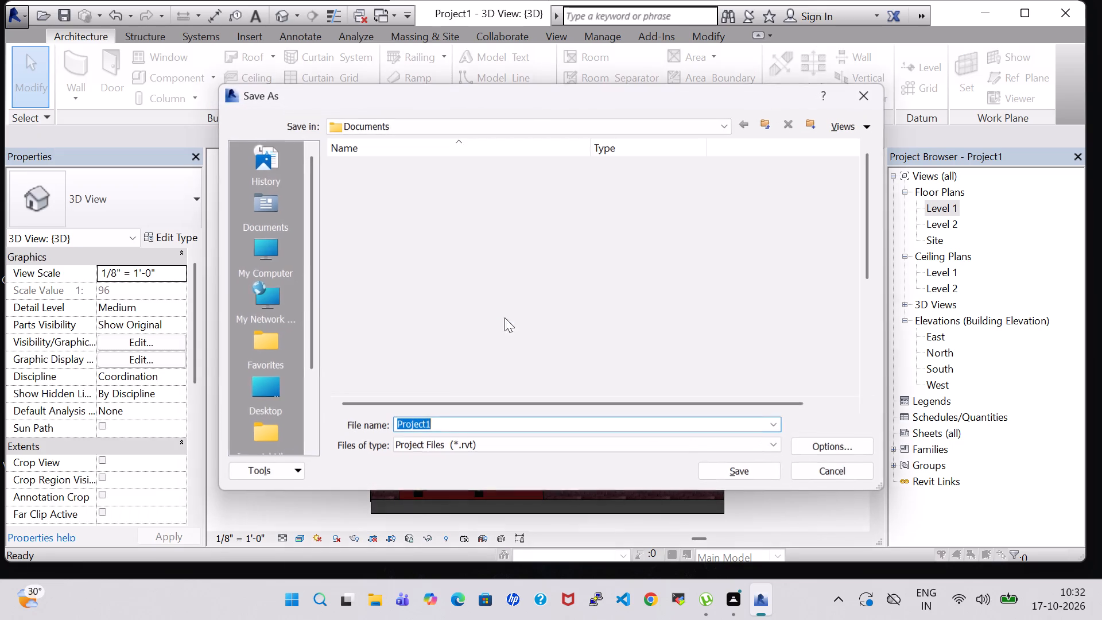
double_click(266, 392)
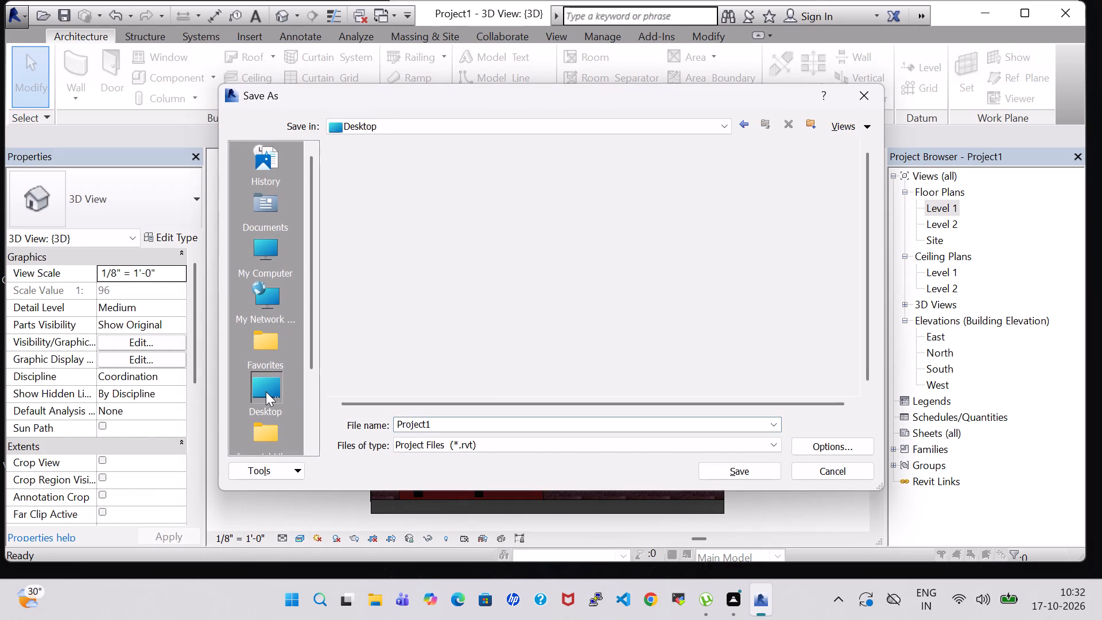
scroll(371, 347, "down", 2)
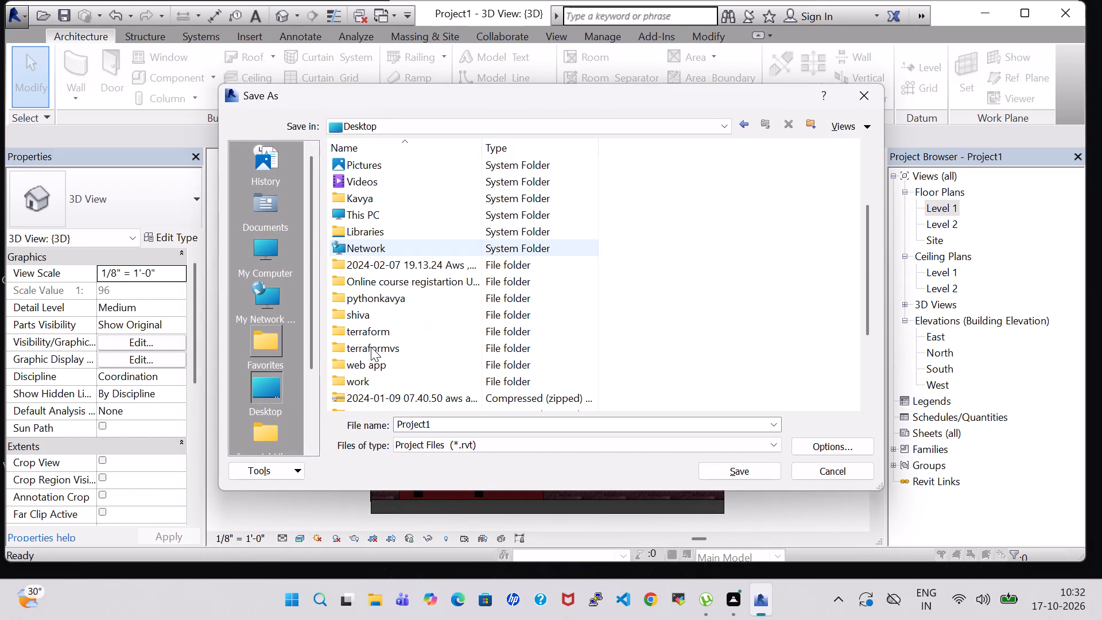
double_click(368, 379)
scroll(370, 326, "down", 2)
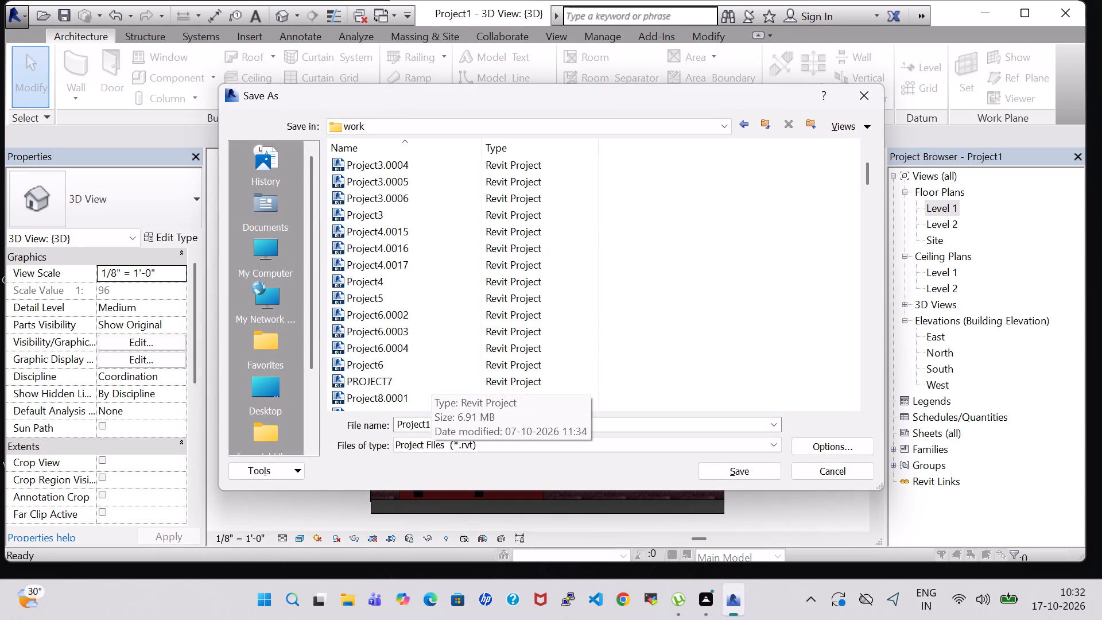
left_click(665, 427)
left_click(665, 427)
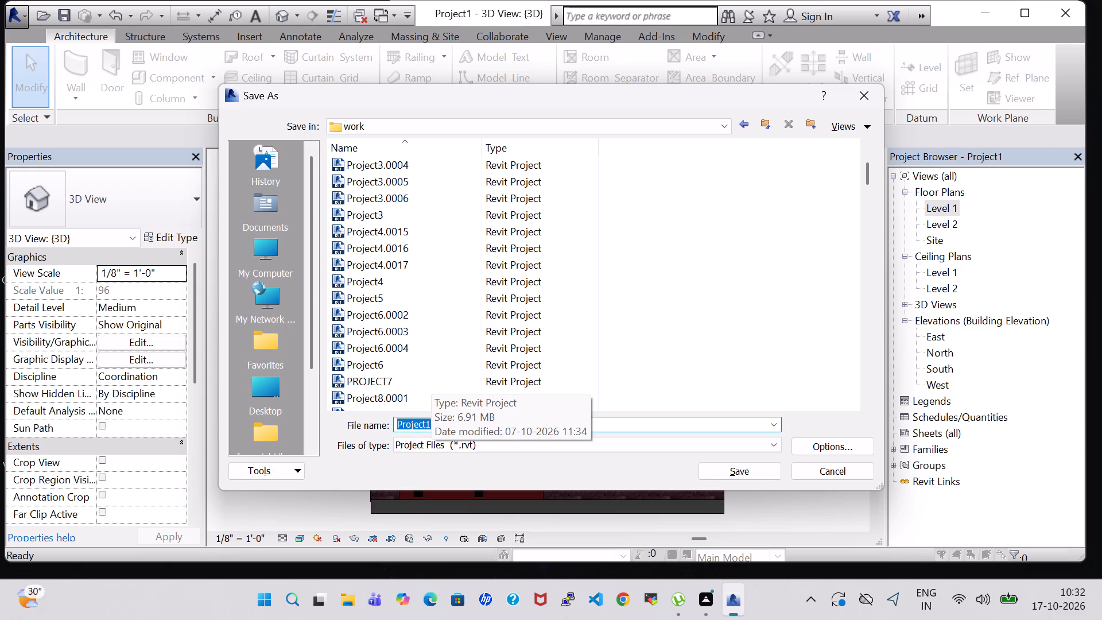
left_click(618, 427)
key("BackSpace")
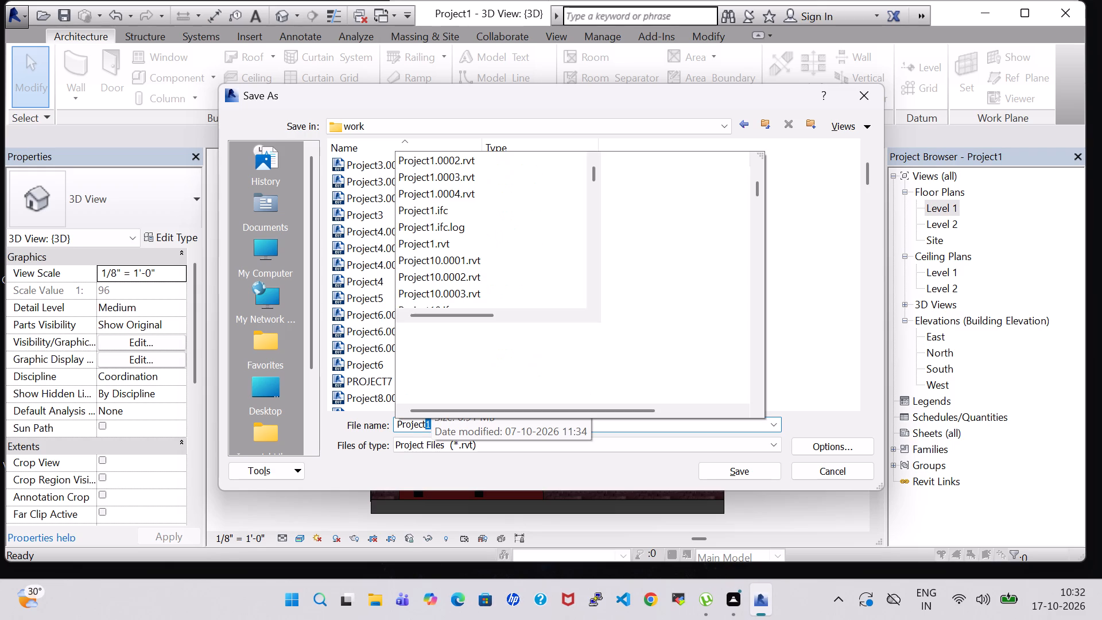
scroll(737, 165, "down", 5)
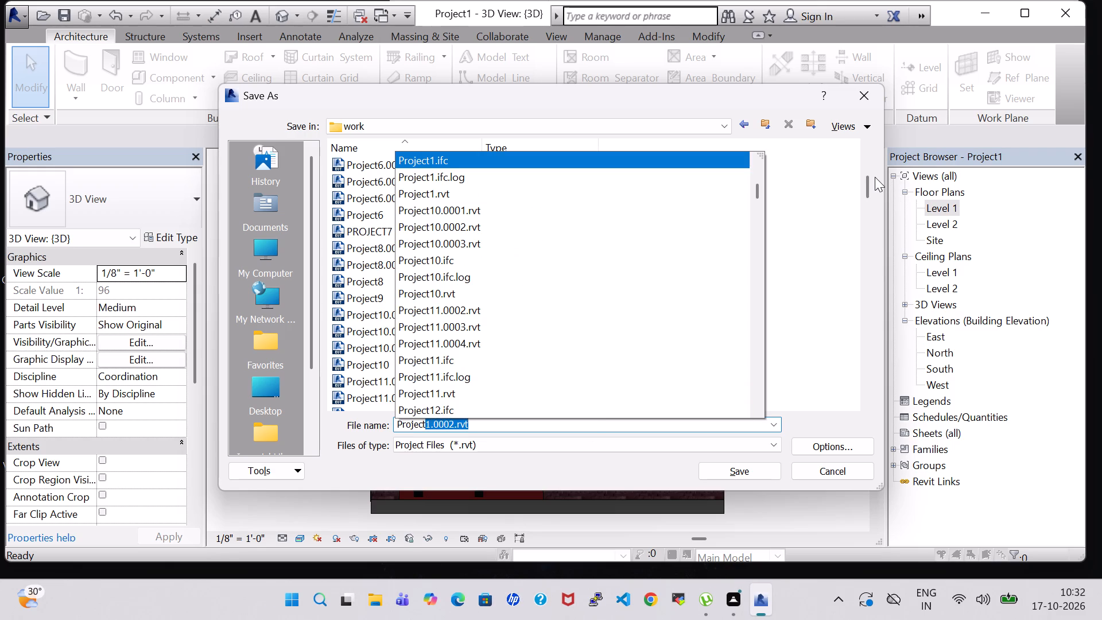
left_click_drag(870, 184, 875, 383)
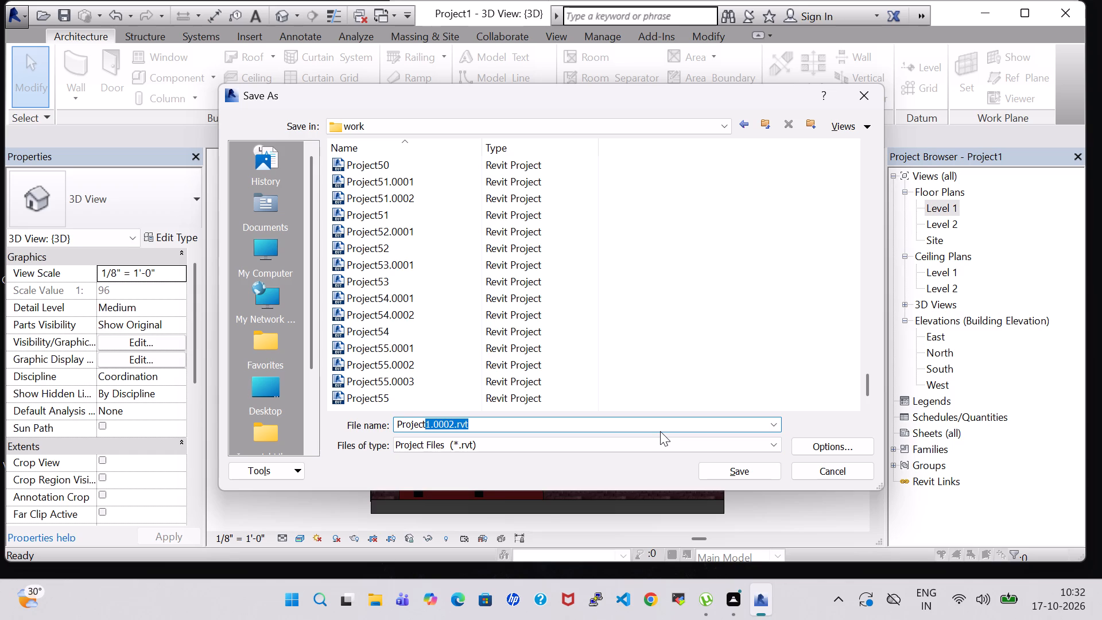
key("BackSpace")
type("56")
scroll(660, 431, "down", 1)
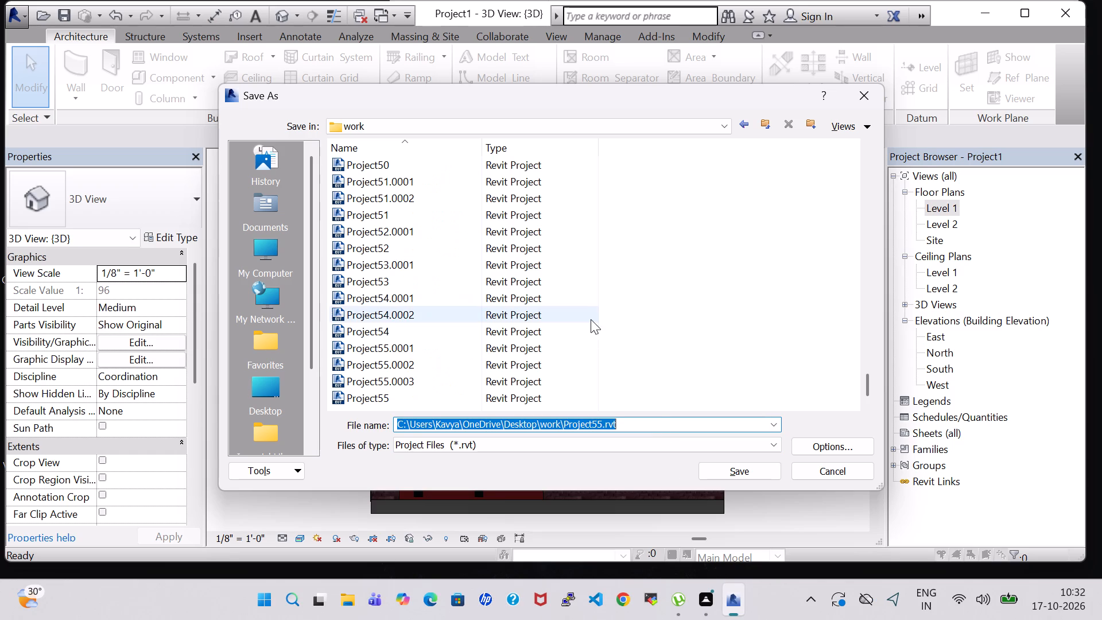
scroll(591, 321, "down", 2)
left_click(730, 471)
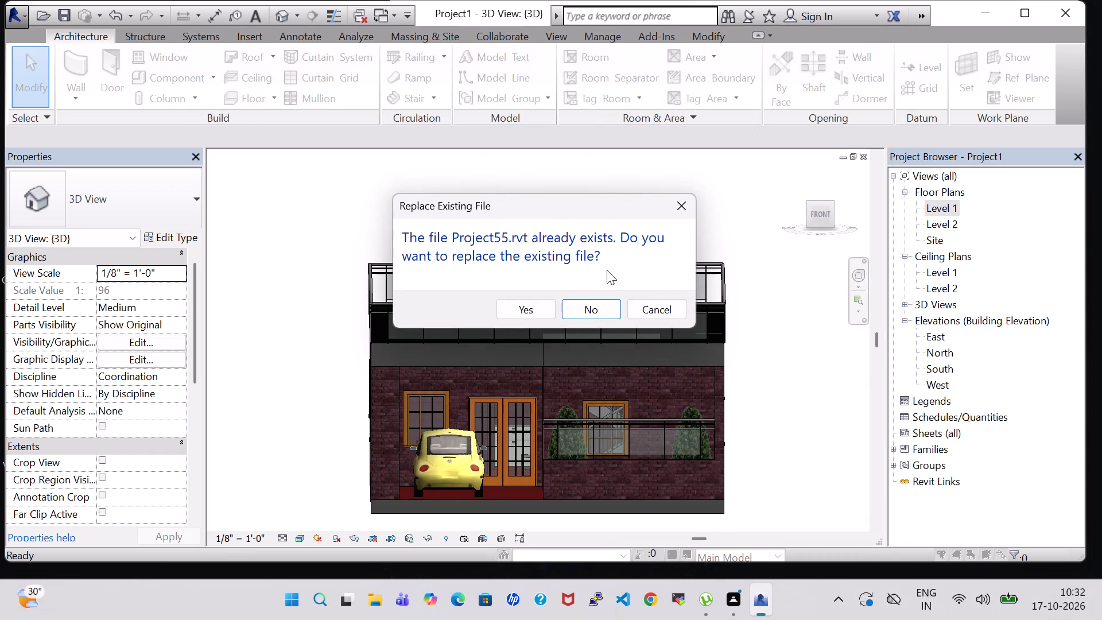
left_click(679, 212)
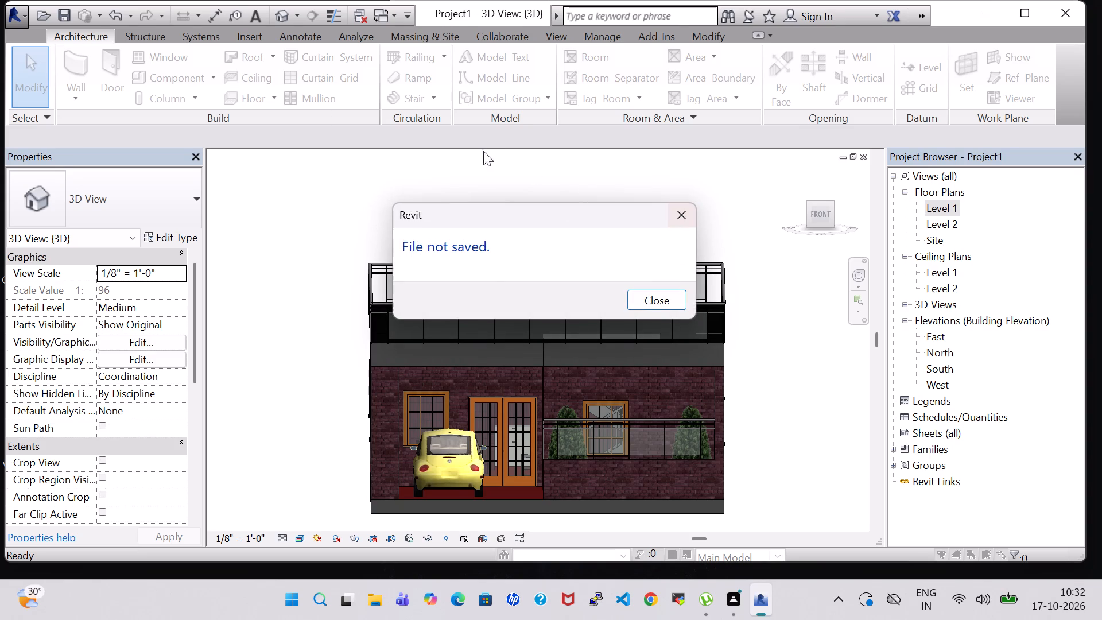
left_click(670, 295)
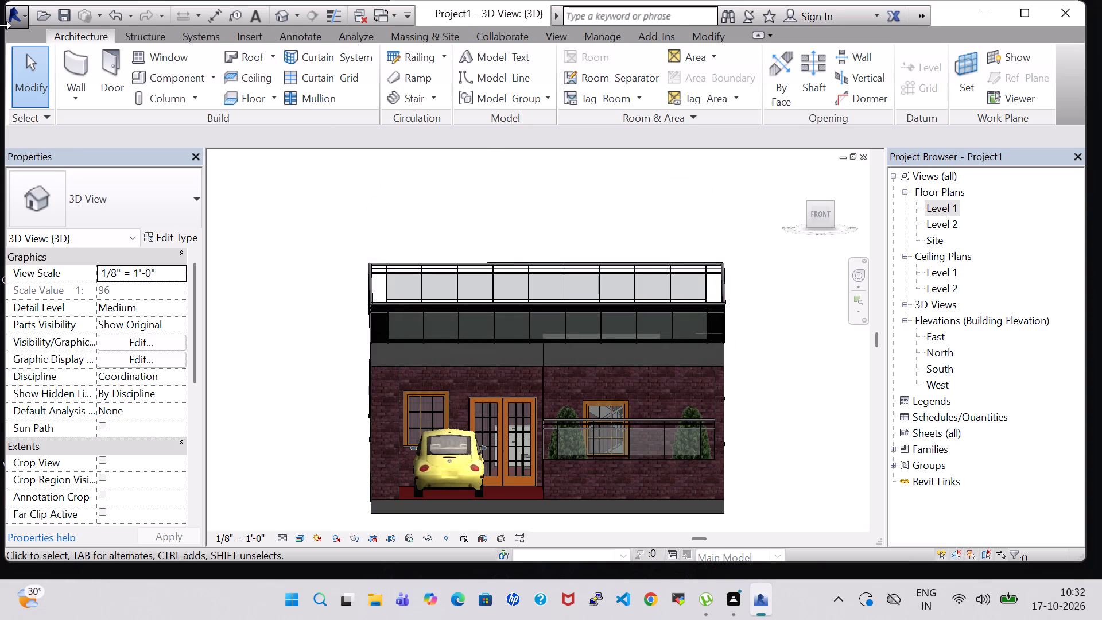
Start saving the project under a new name and check the file properties of the existing Project55 in the work folder.
left_click(15, 17)
left_click(88, 234)
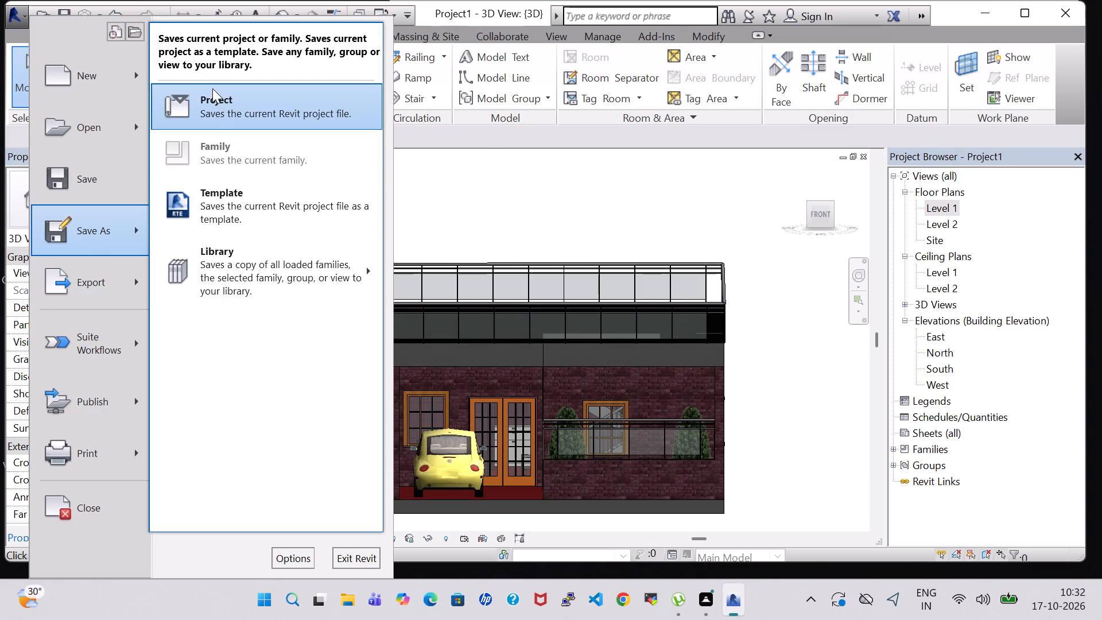
left_click(212, 88)
left_click(251, 113)
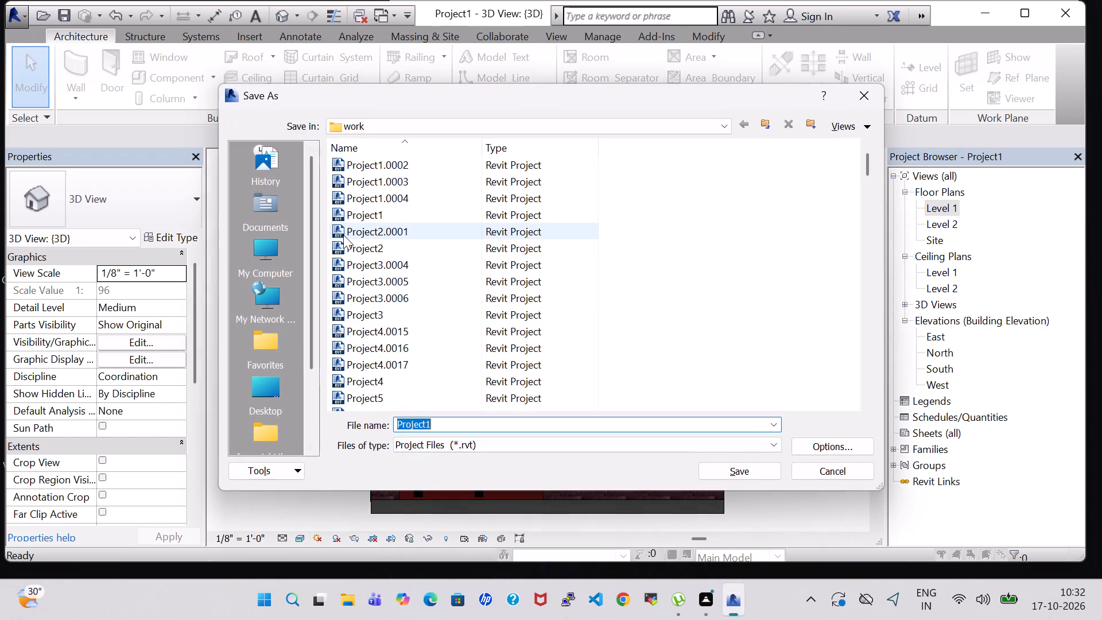
scroll(558, 321, "down", 20)
scroll(558, 321, "down", 20)
scroll(558, 321, "down", 1)
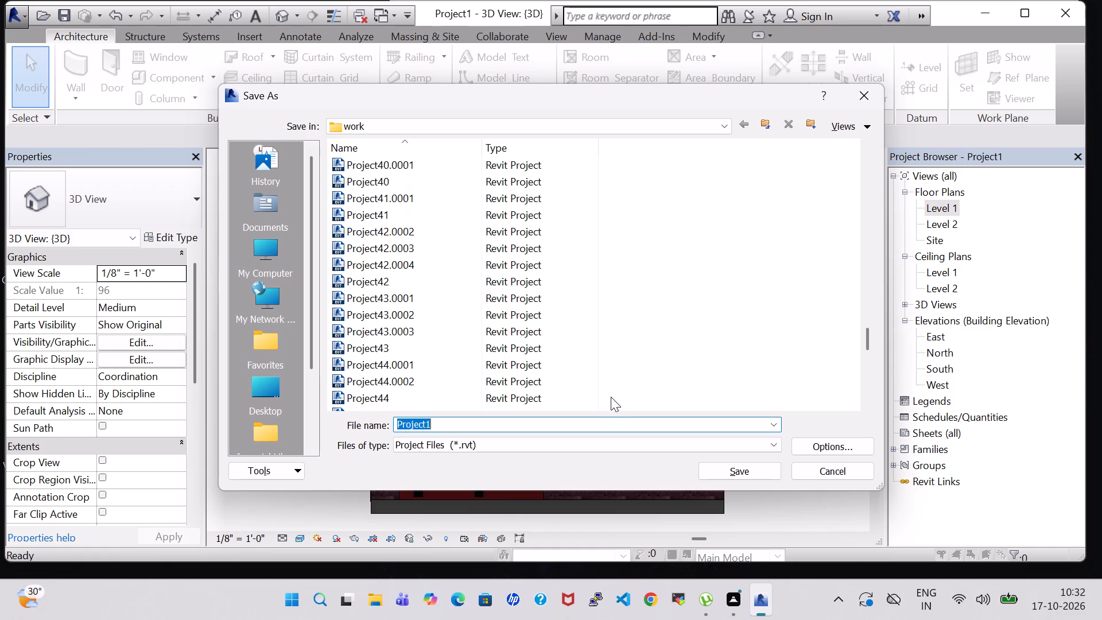
scroll(611, 397, "down", 19)
scroll(605, 420, "down", 5)
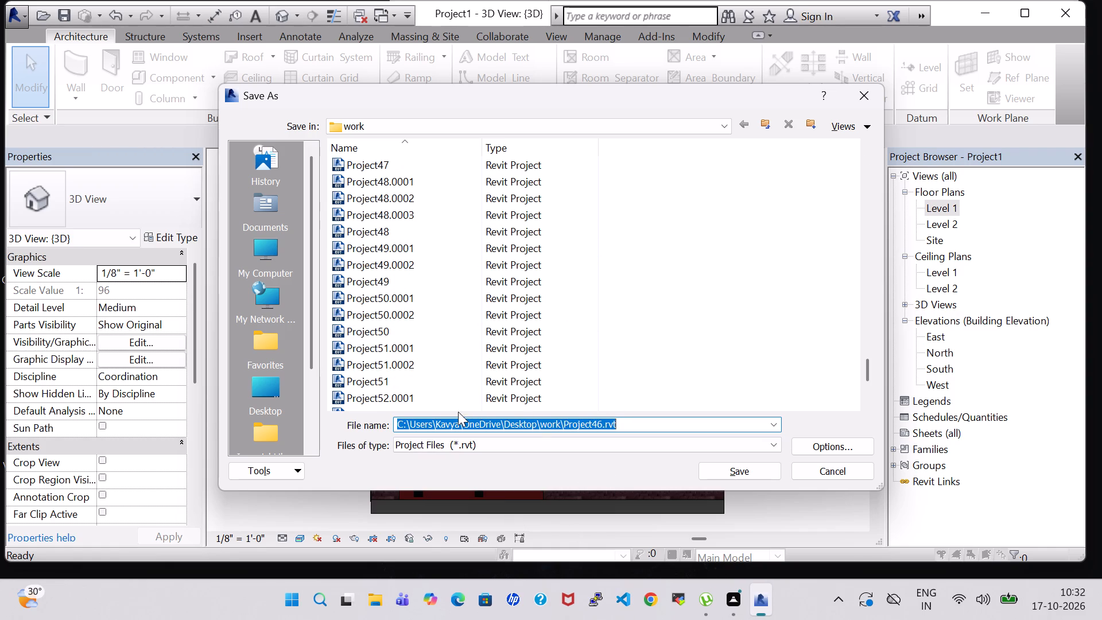
left_click(421, 373)
scroll(537, 377, "down", 14)
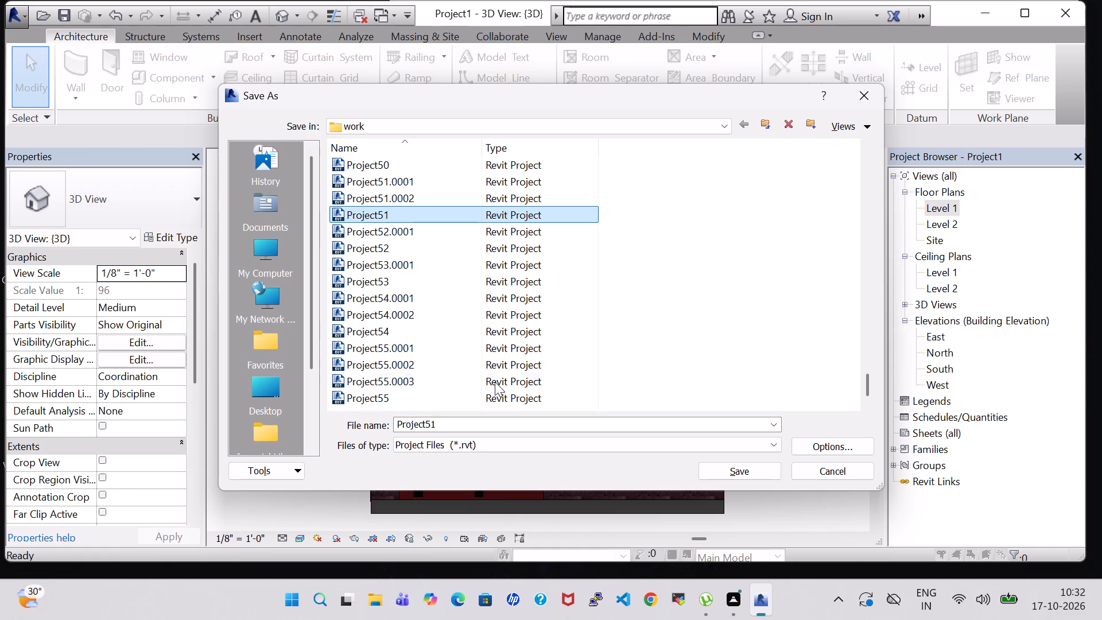
left_click(364, 400)
right_click(364, 400)
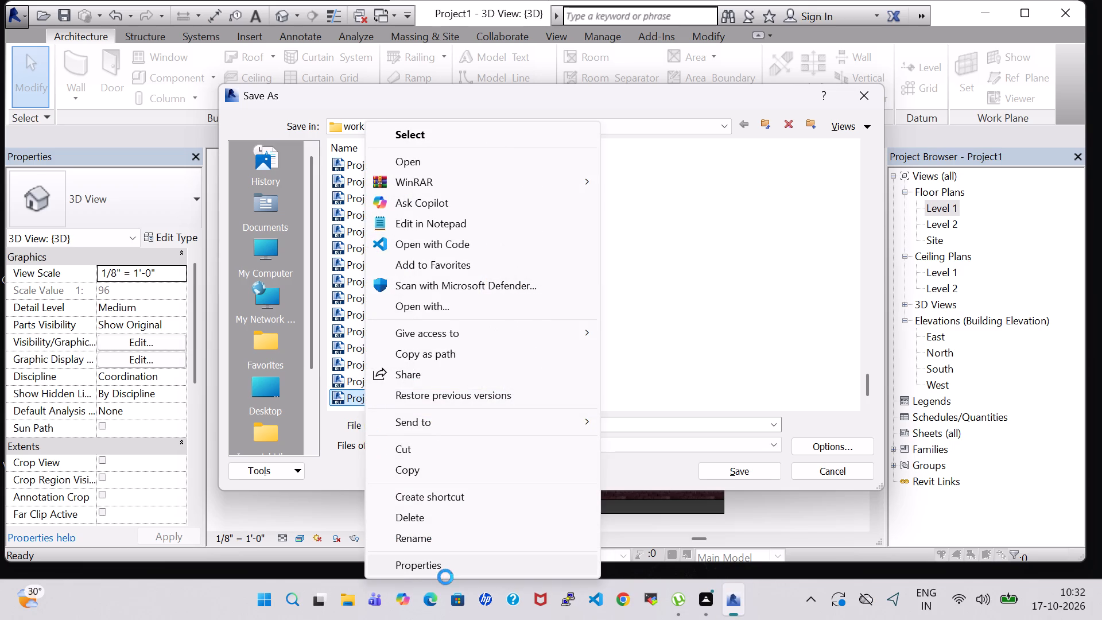
left_click(439, 568)
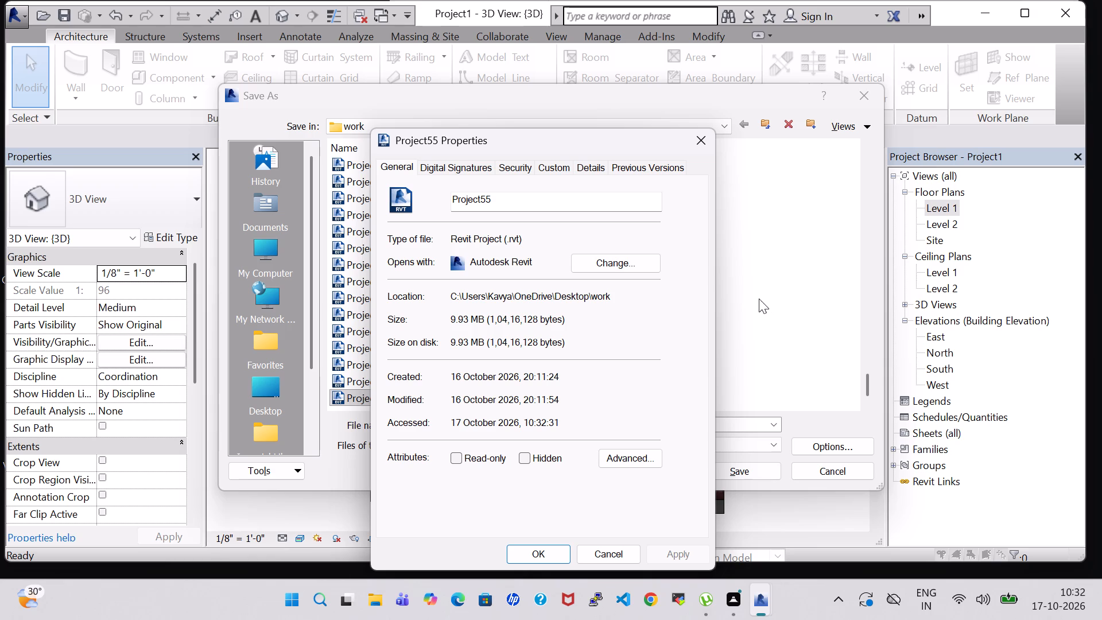
left_click(695, 144)
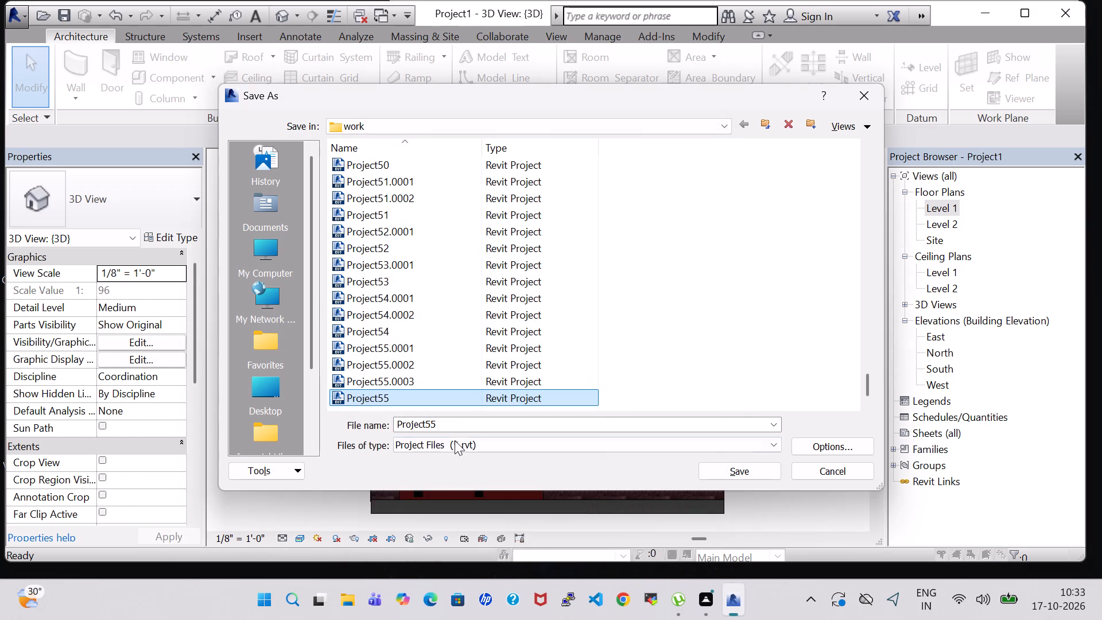
Name the project file Project56 and save it in the work folder.
scroll(670, 296, "down", 2)
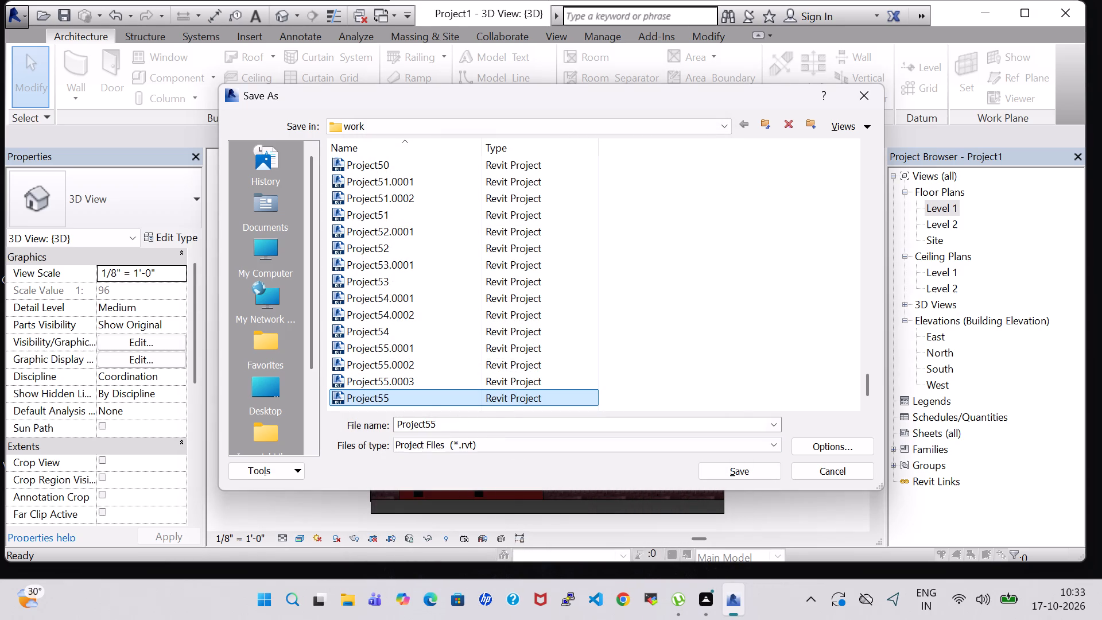
double_click(469, 424)
left_click(469, 424)
scroll(514, 369, "down", 3)
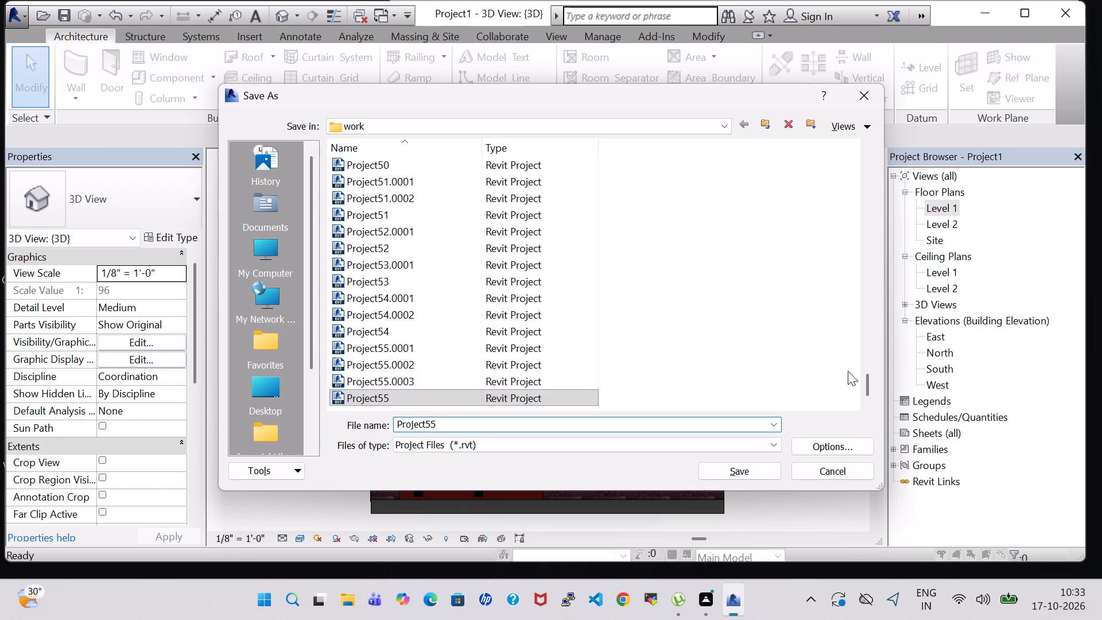
left_click_drag(867, 383, 870, 409)
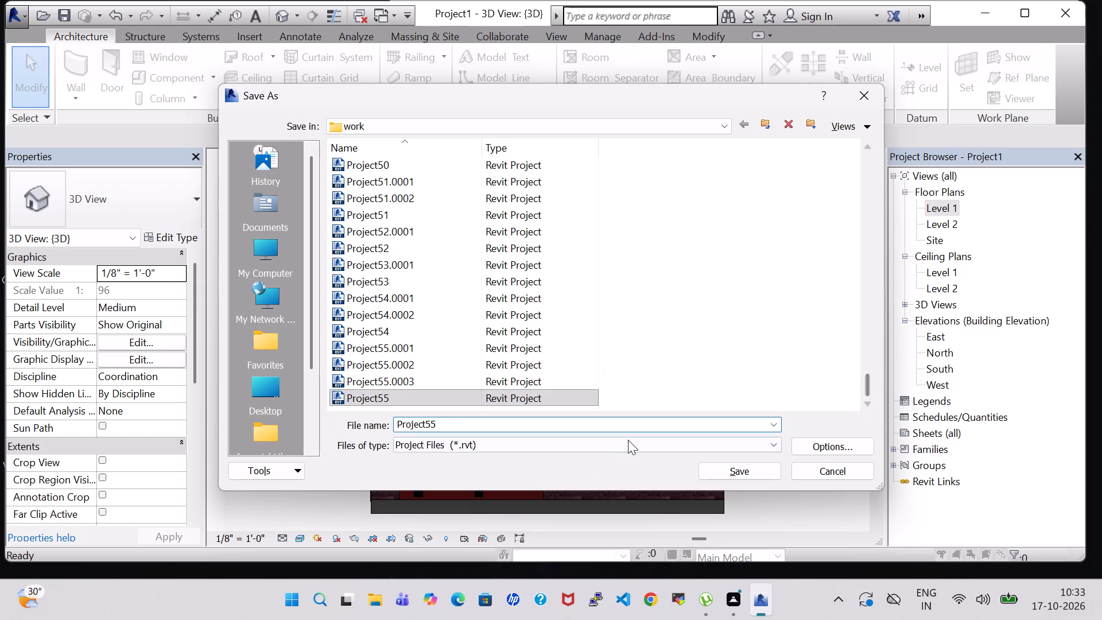
key("BackSpace")
key("6")
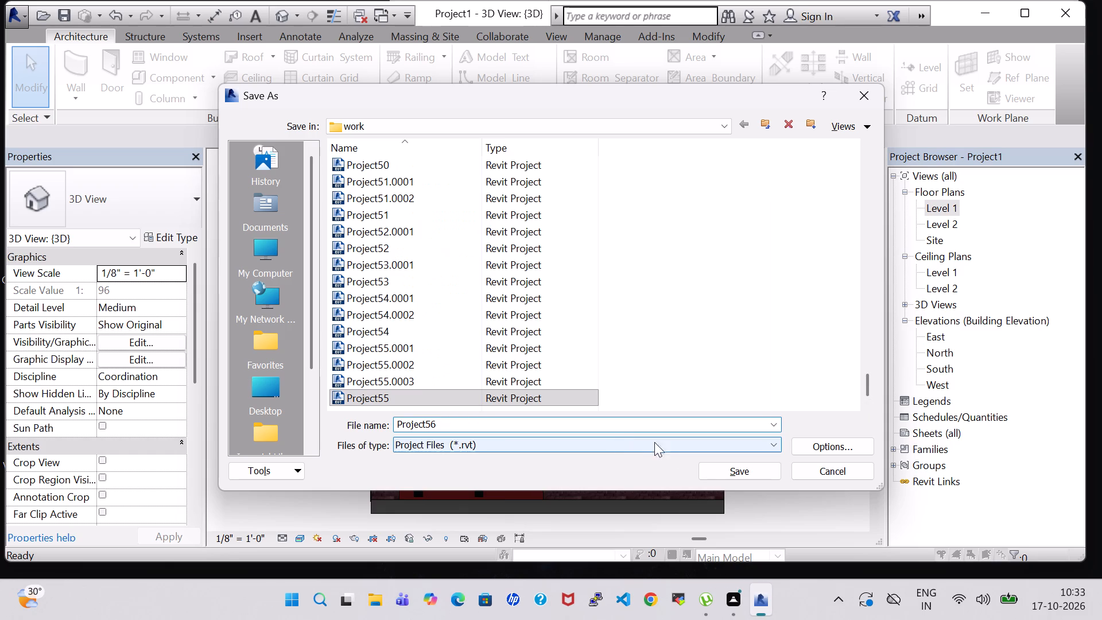
left_click(741, 312)
left_click(732, 467)
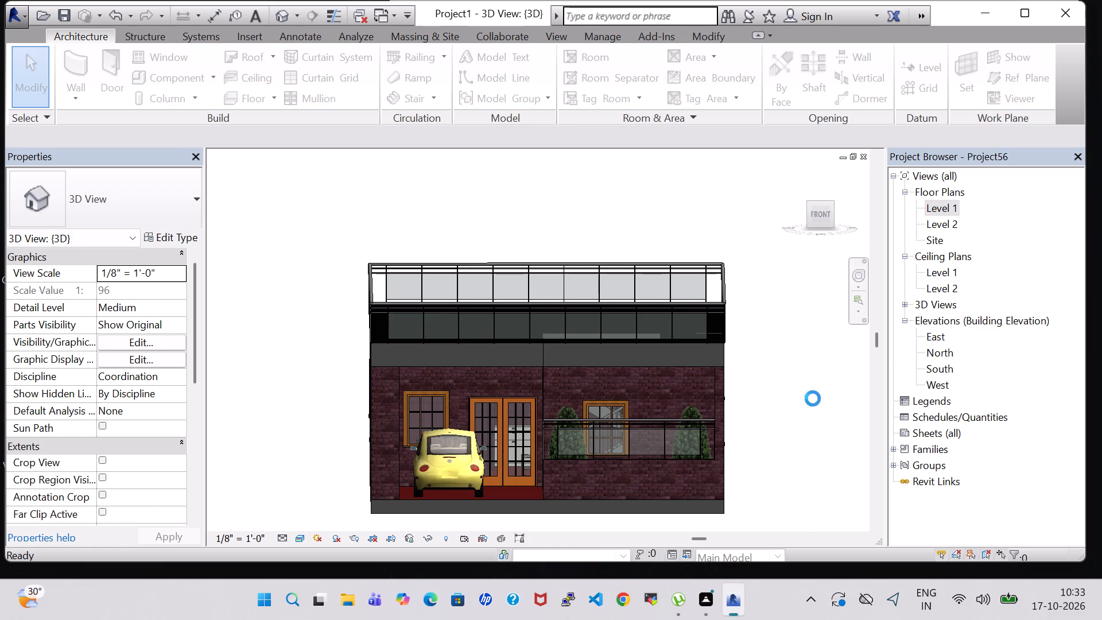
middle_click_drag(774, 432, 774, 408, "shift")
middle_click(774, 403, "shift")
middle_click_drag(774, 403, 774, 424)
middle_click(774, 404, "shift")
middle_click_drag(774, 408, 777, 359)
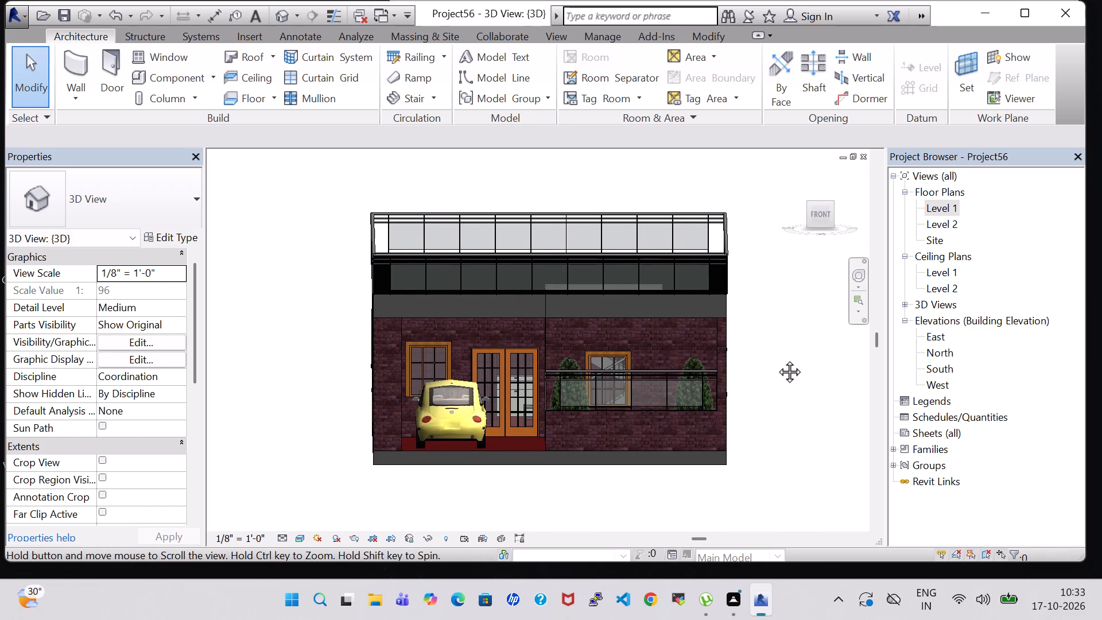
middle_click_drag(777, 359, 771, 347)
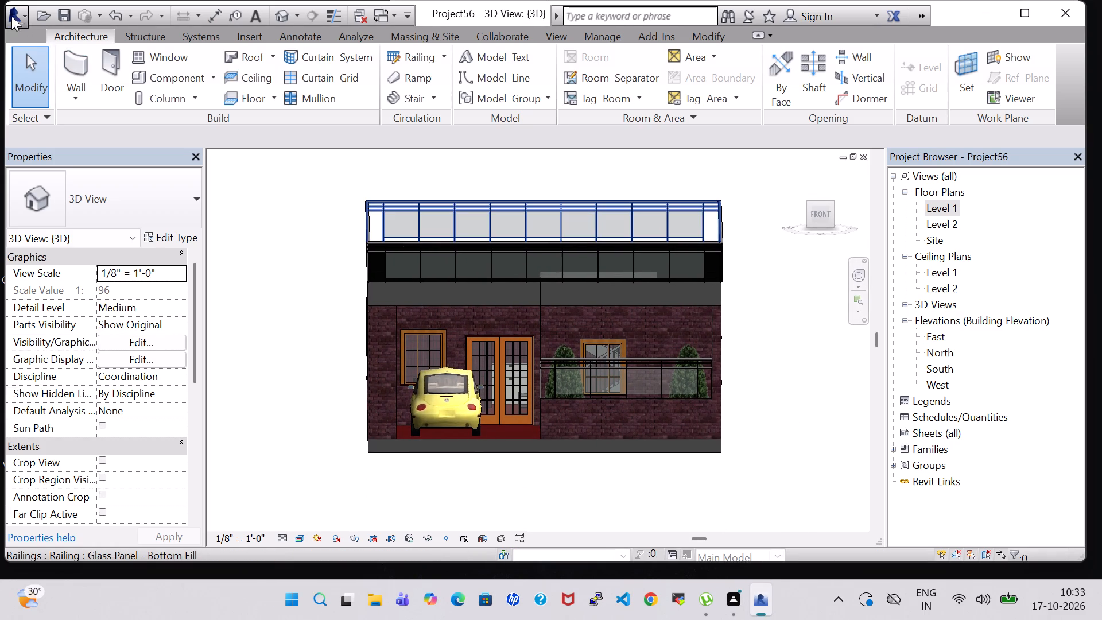
Export the model to the work folder as an IFC 2x3 file named Project56.
left_click(10, 16)
left_click(68, 167)
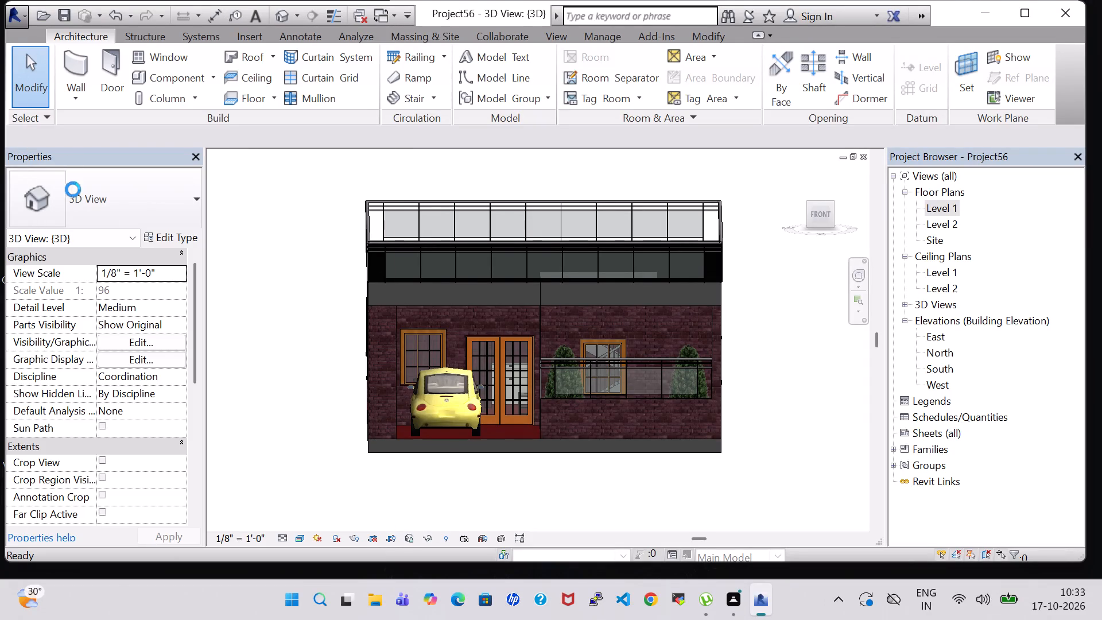
left_click(19, 23)
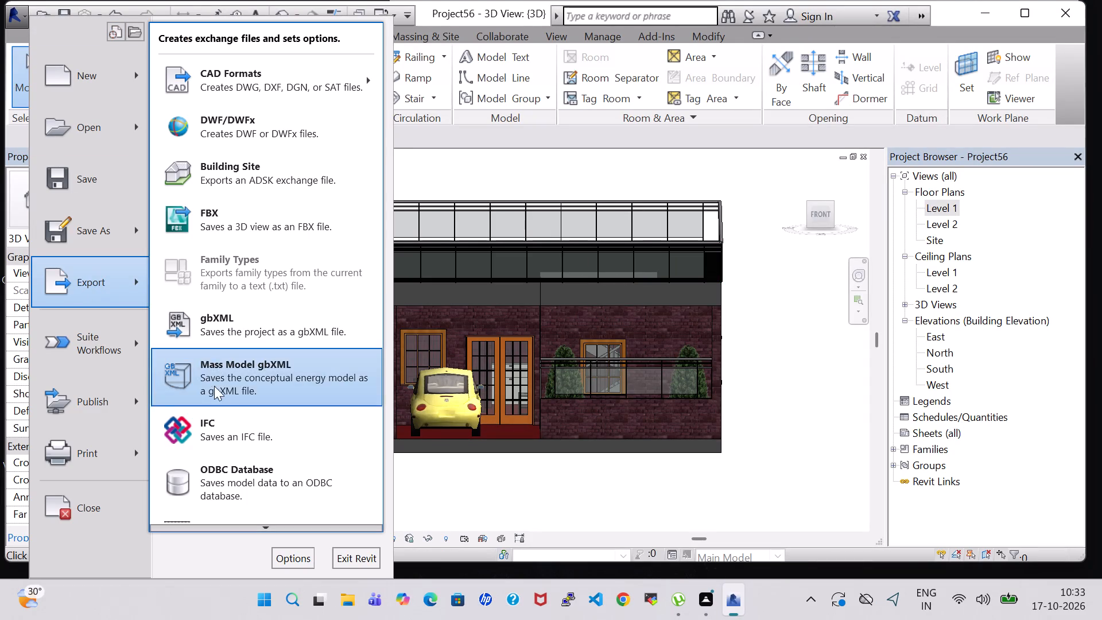
left_click(224, 425)
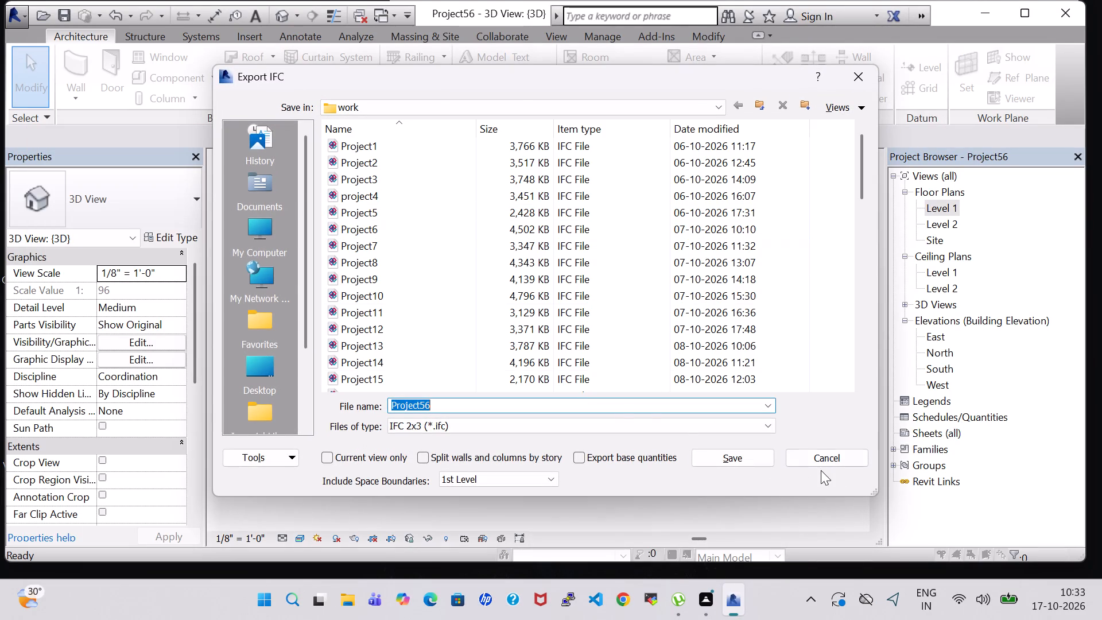
left_click(755, 458)
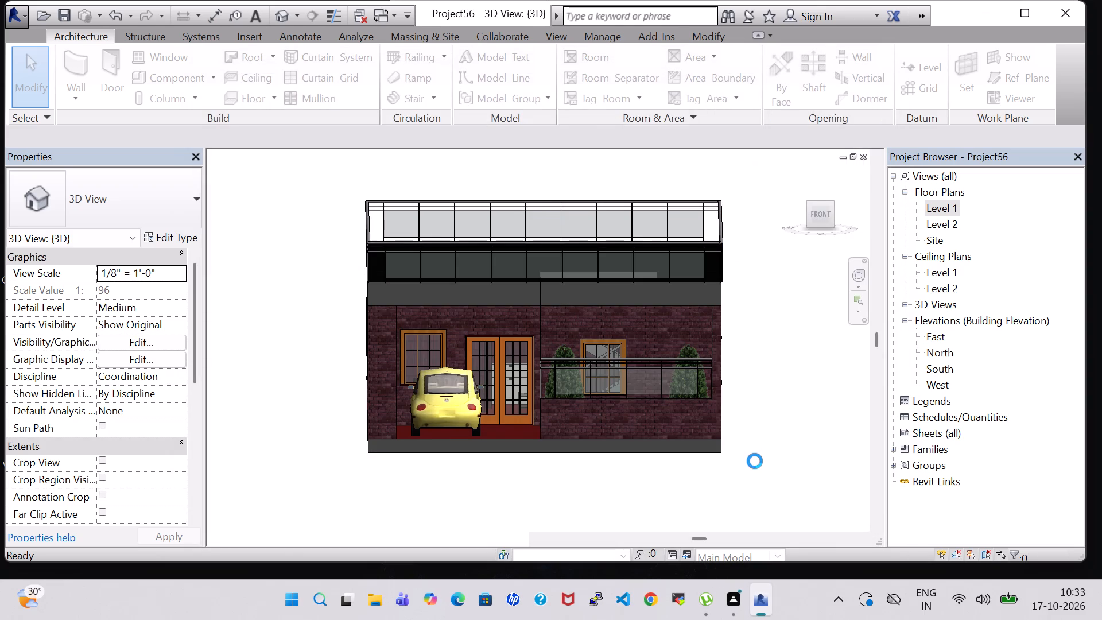